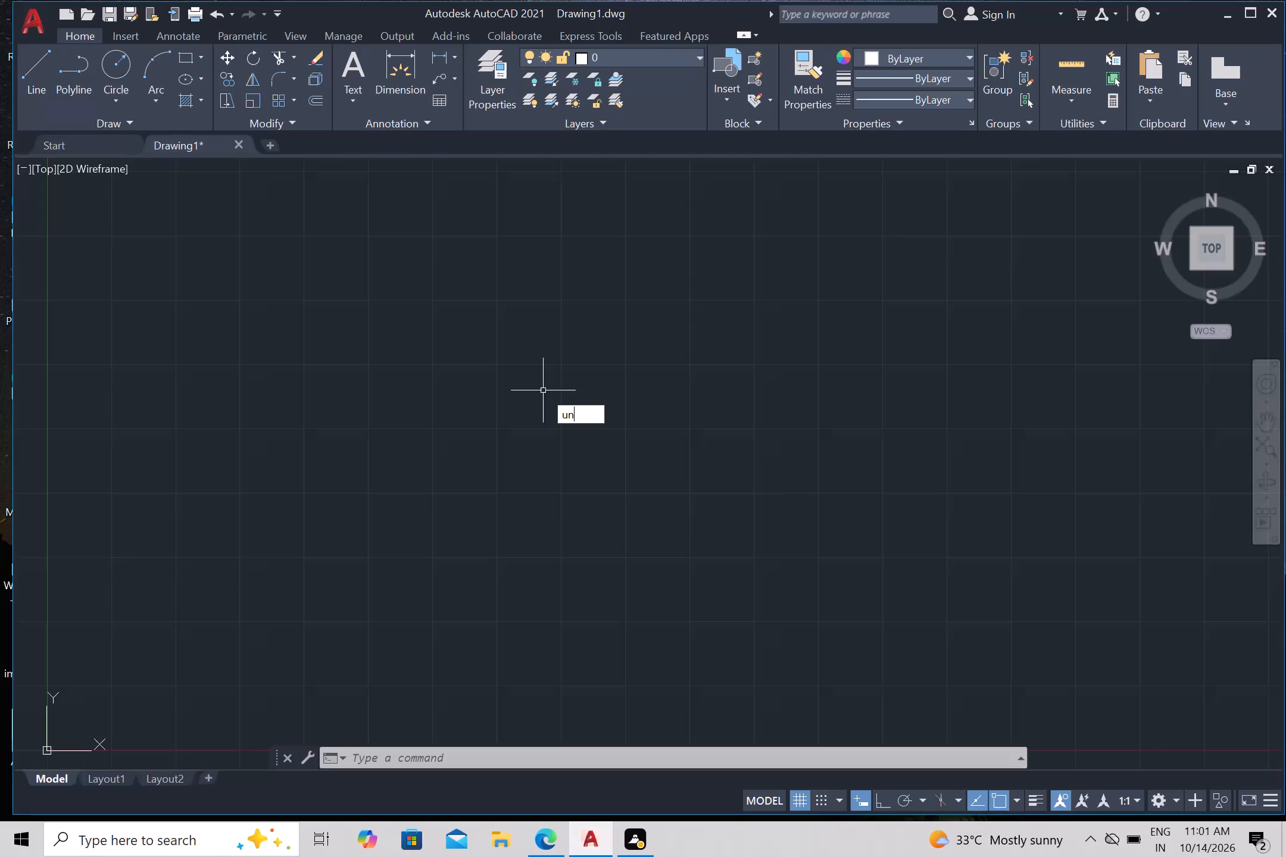
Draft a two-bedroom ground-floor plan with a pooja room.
Configure the drawing units to Architectural length type with 0'-0 1/2" precision.
{"action": "key", "text": "Return"}
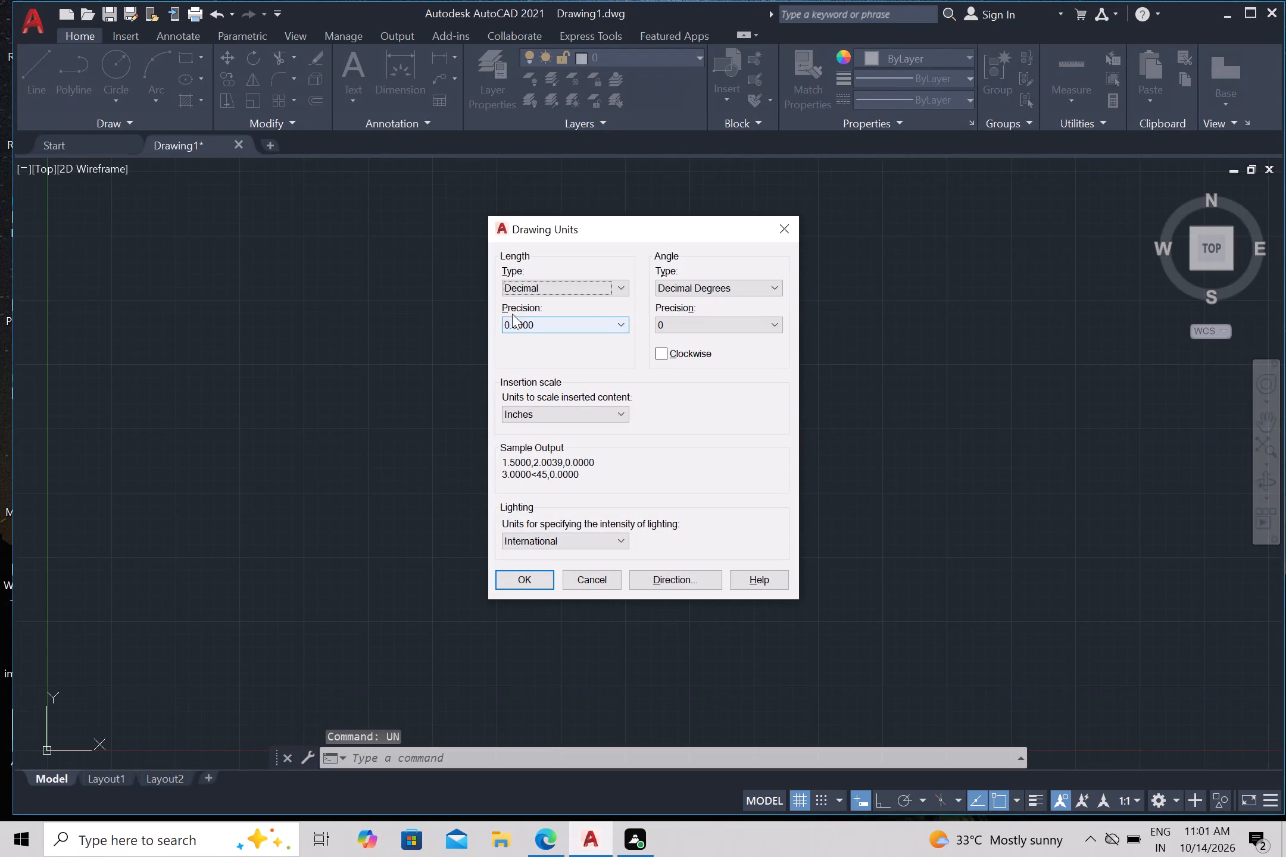
{"action": "left_click", "coordinate": [570, 287]}
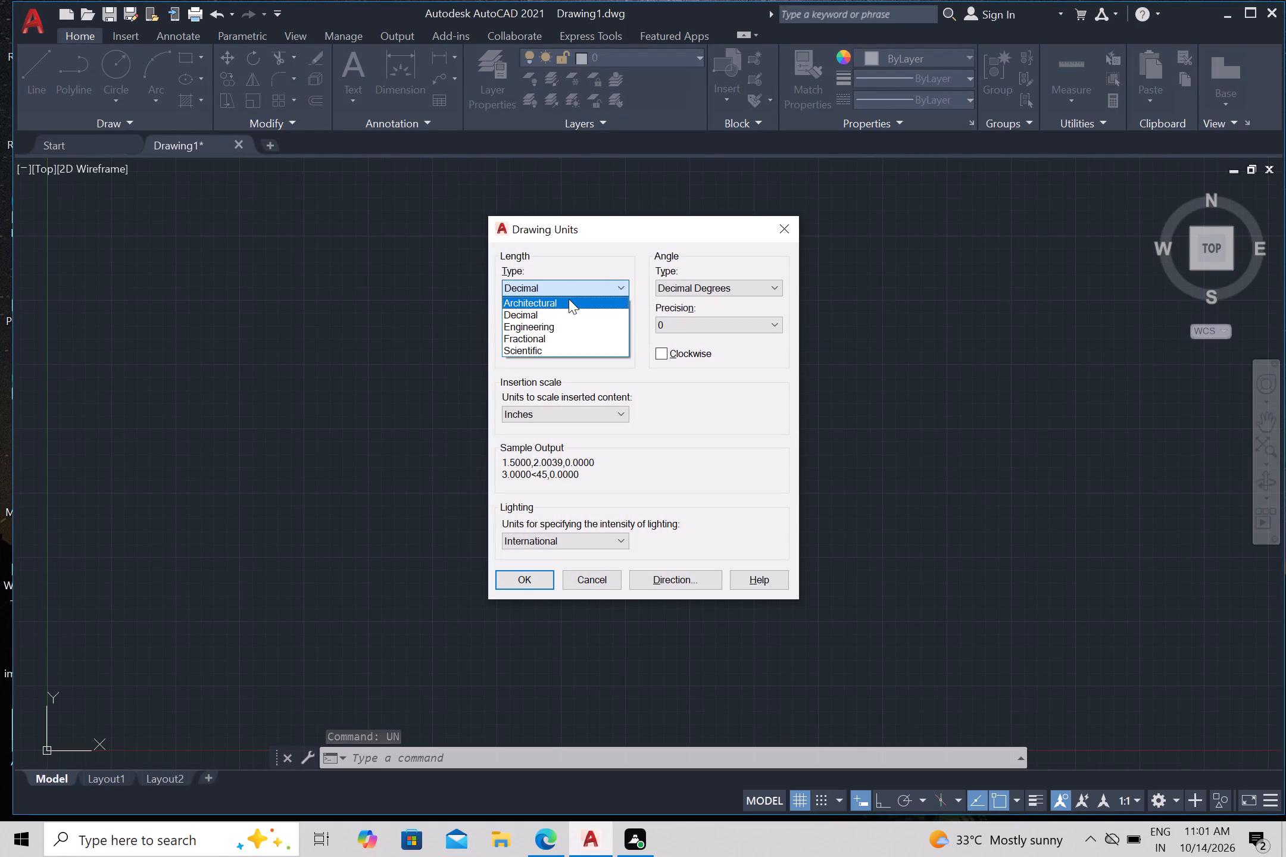
{"action": "left_click", "coordinate": [569, 299]}
{"action": "left_click", "coordinate": [562, 330]}
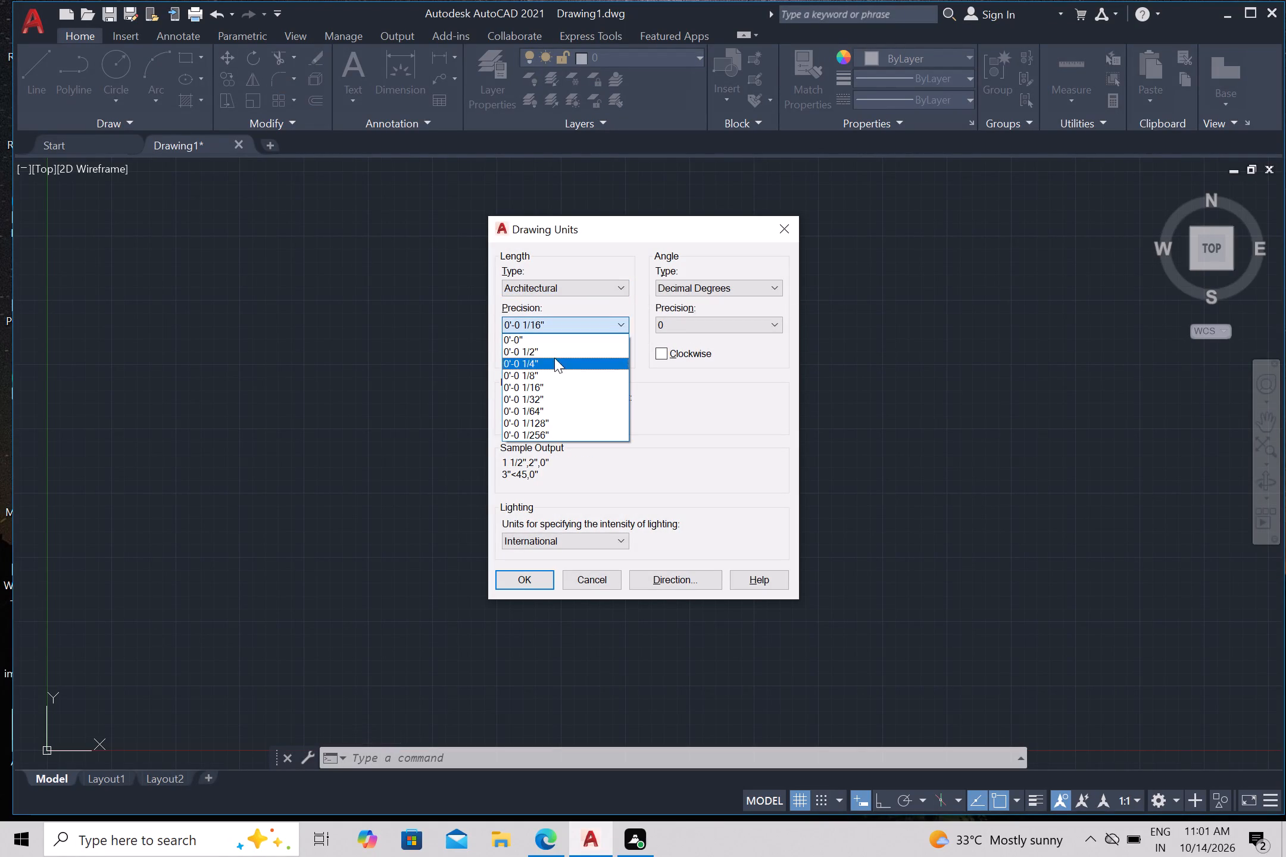
{"action": "left_click", "coordinate": [555, 352]}
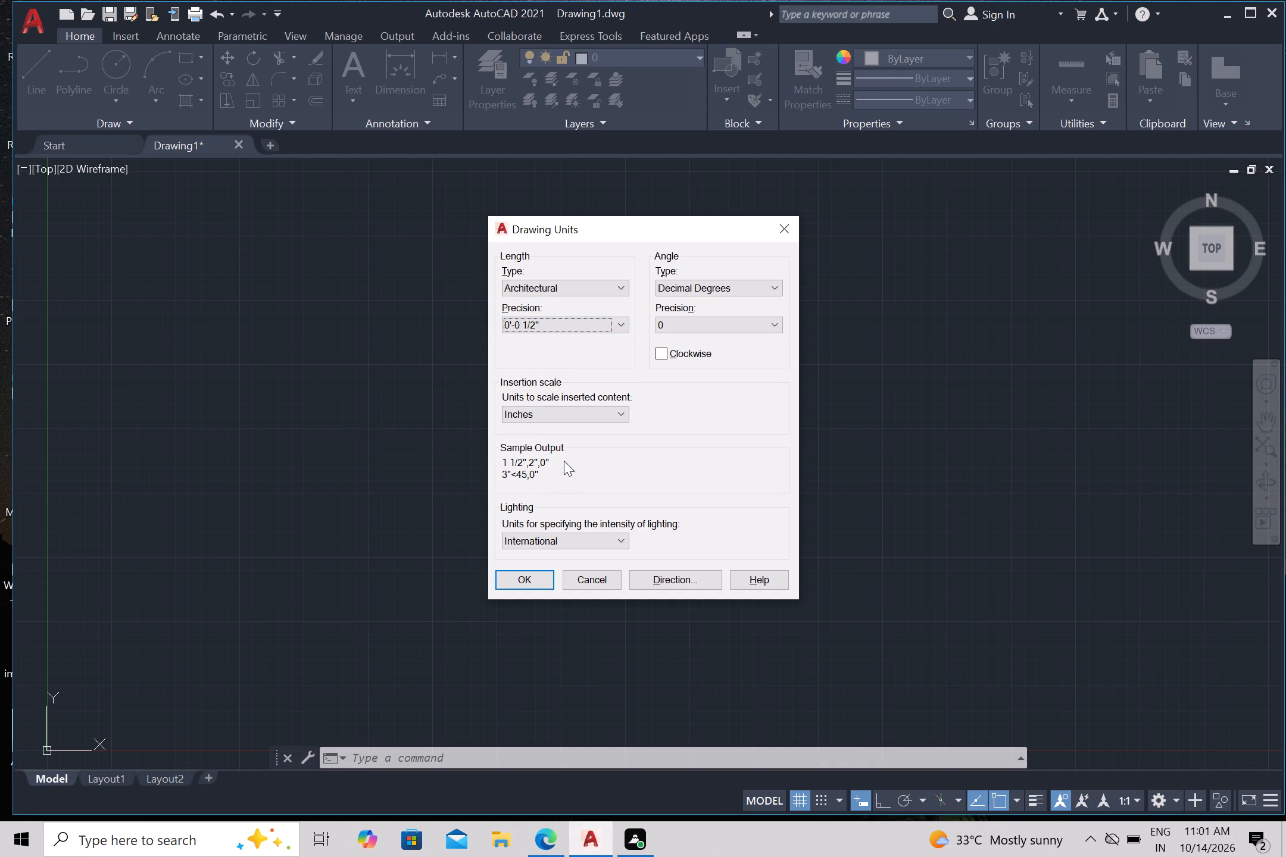
{"action": "left_click", "coordinate": [527, 584]}
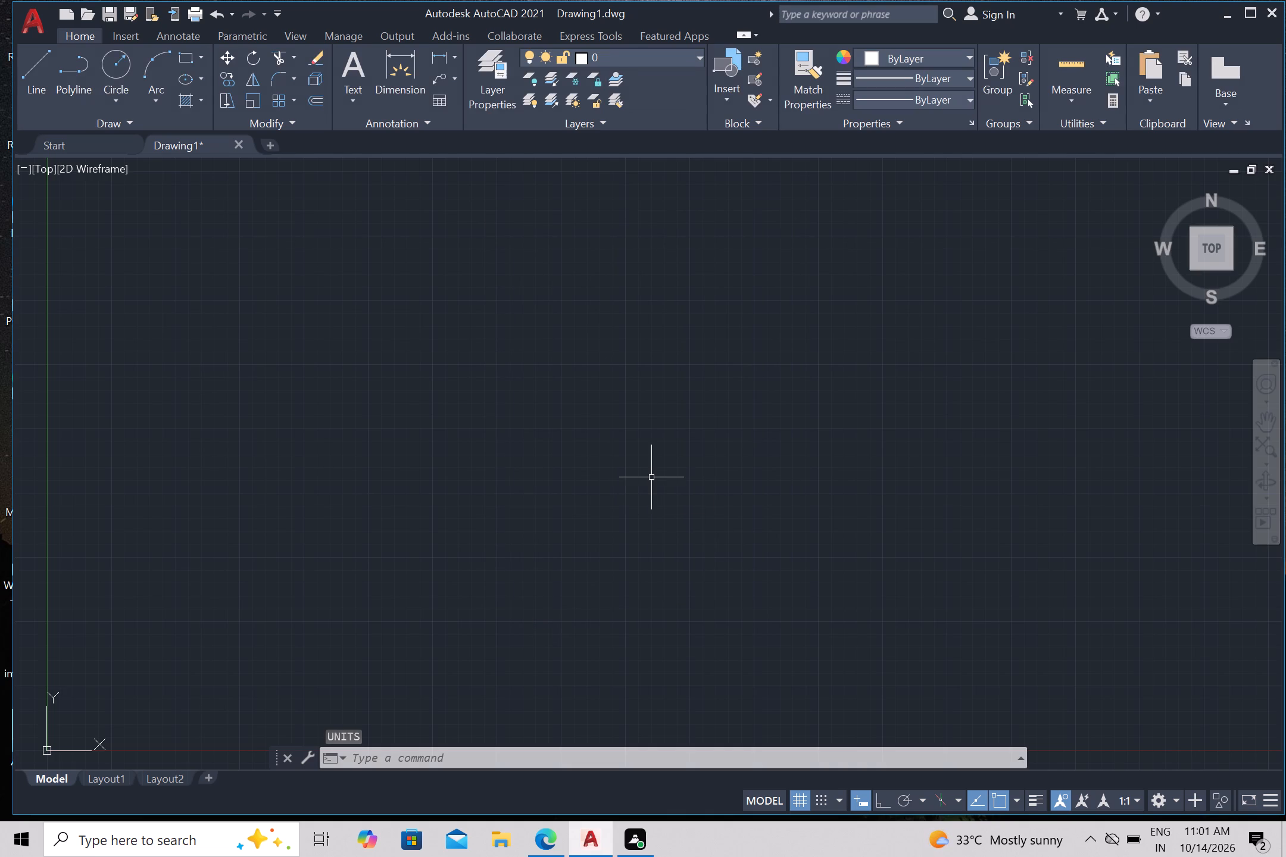
Modify the Standard dimension style's primary units to Architectural format with 0'-0 1/2" precision.
{"action": "key", "text": "d"}
{"action": "key", "text": "Return"}
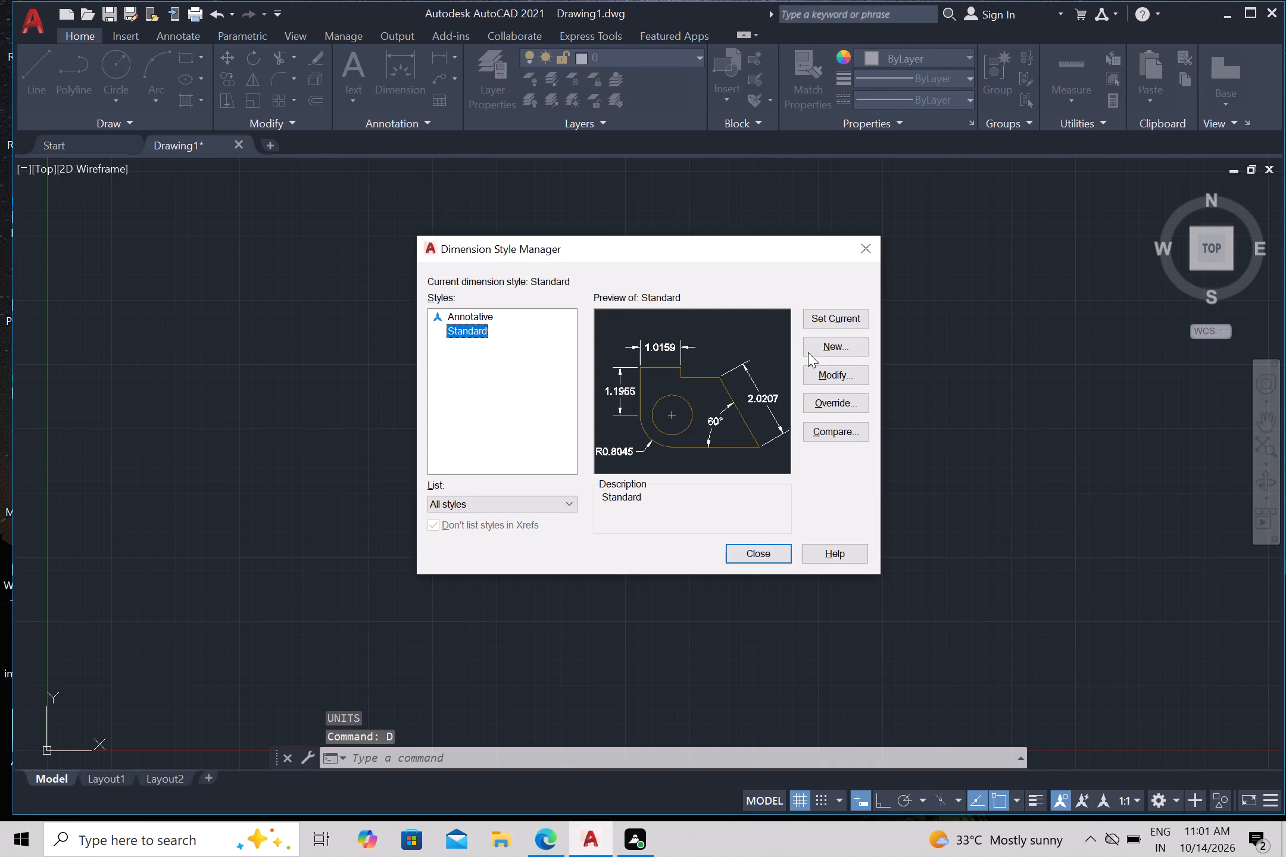
{"action": "left_click", "coordinate": [832, 378]}
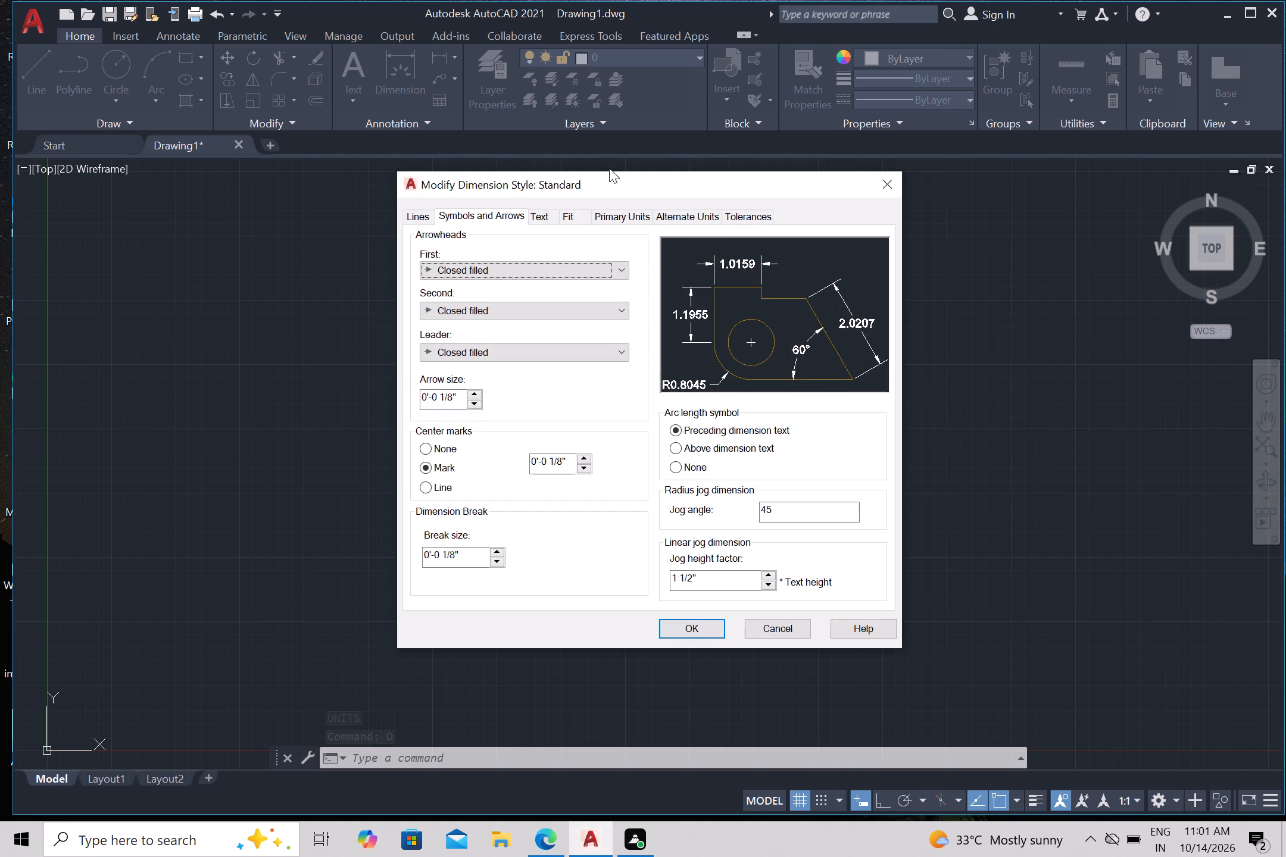
{"action": "left_click", "coordinate": [615, 217]}
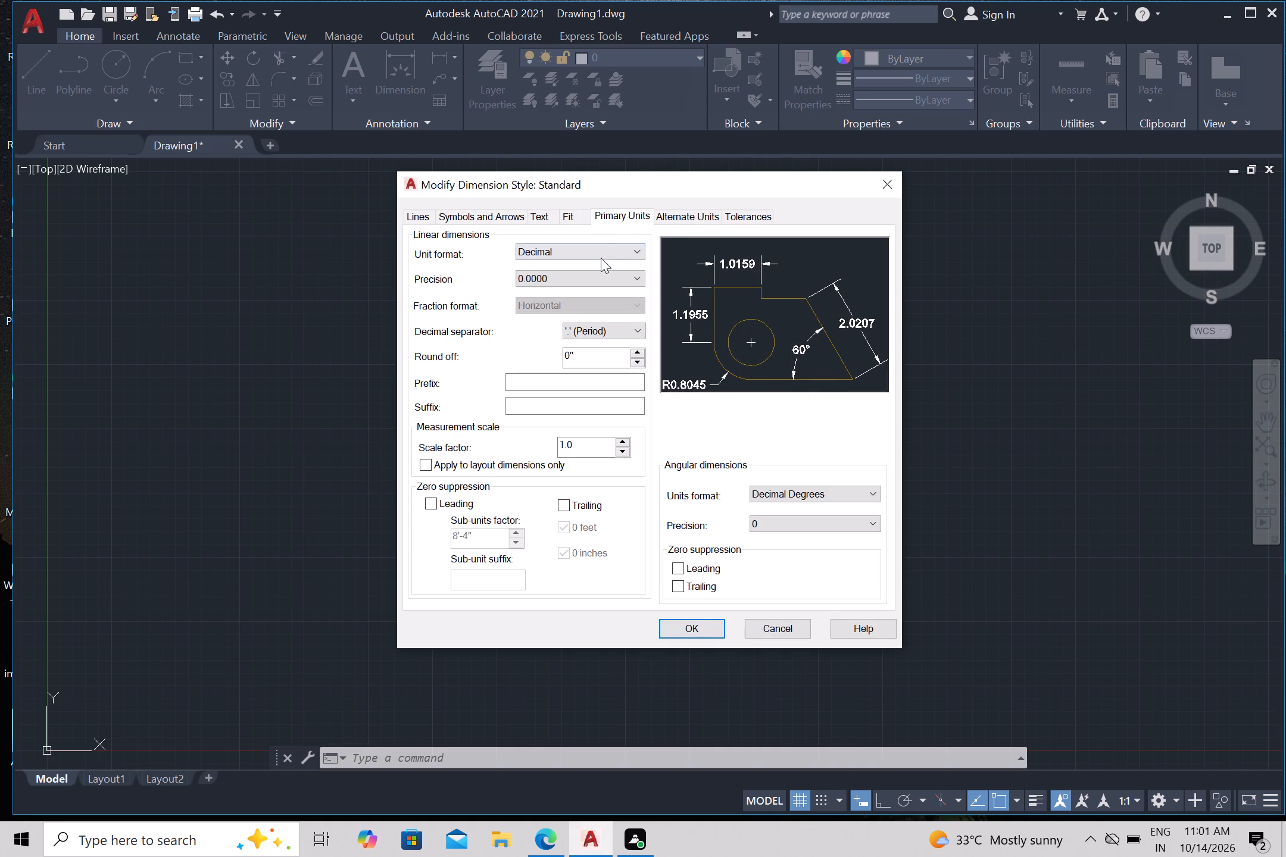
{"action": "left_click", "coordinate": [601, 254]}
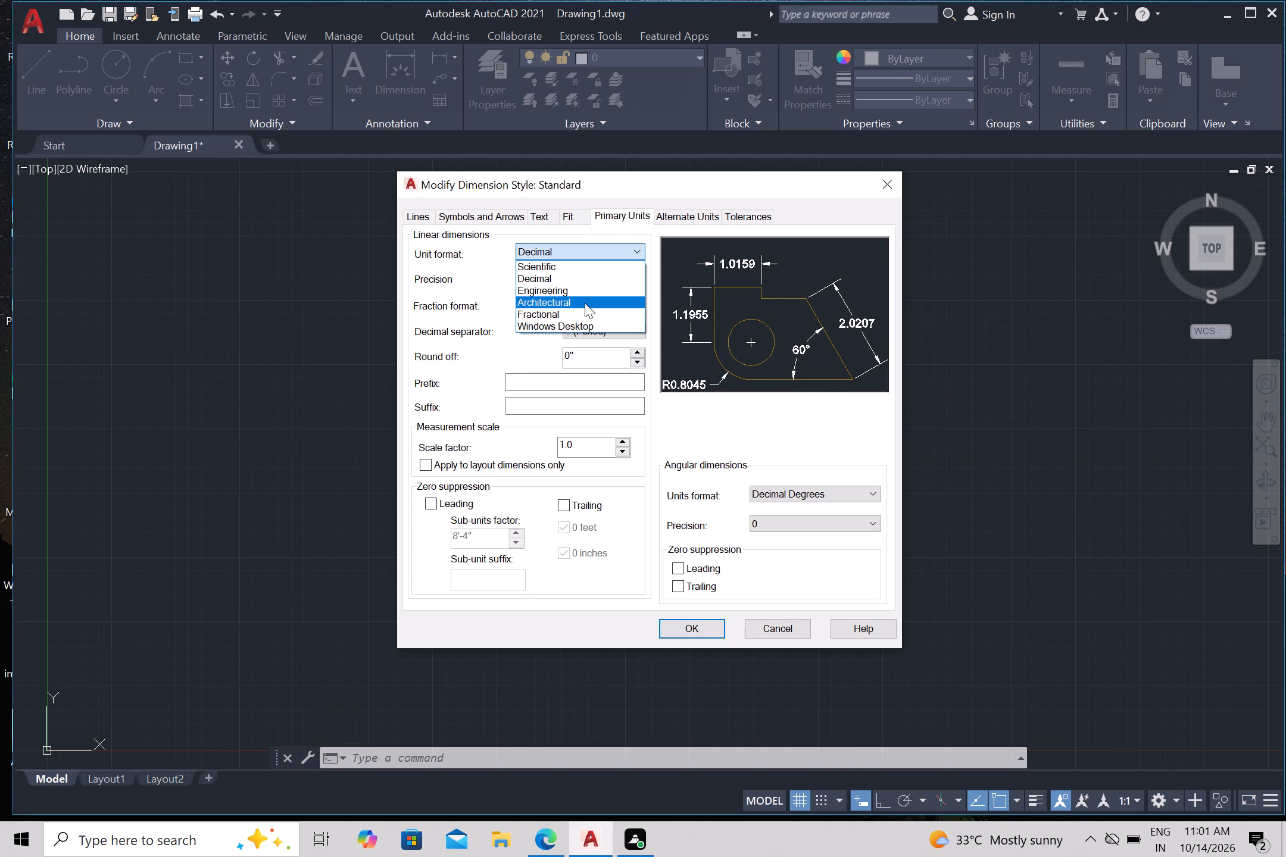
{"action": "left_click", "coordinate": [585, 303]}
{"action": "left_click", "coordinate": [581, 278]}
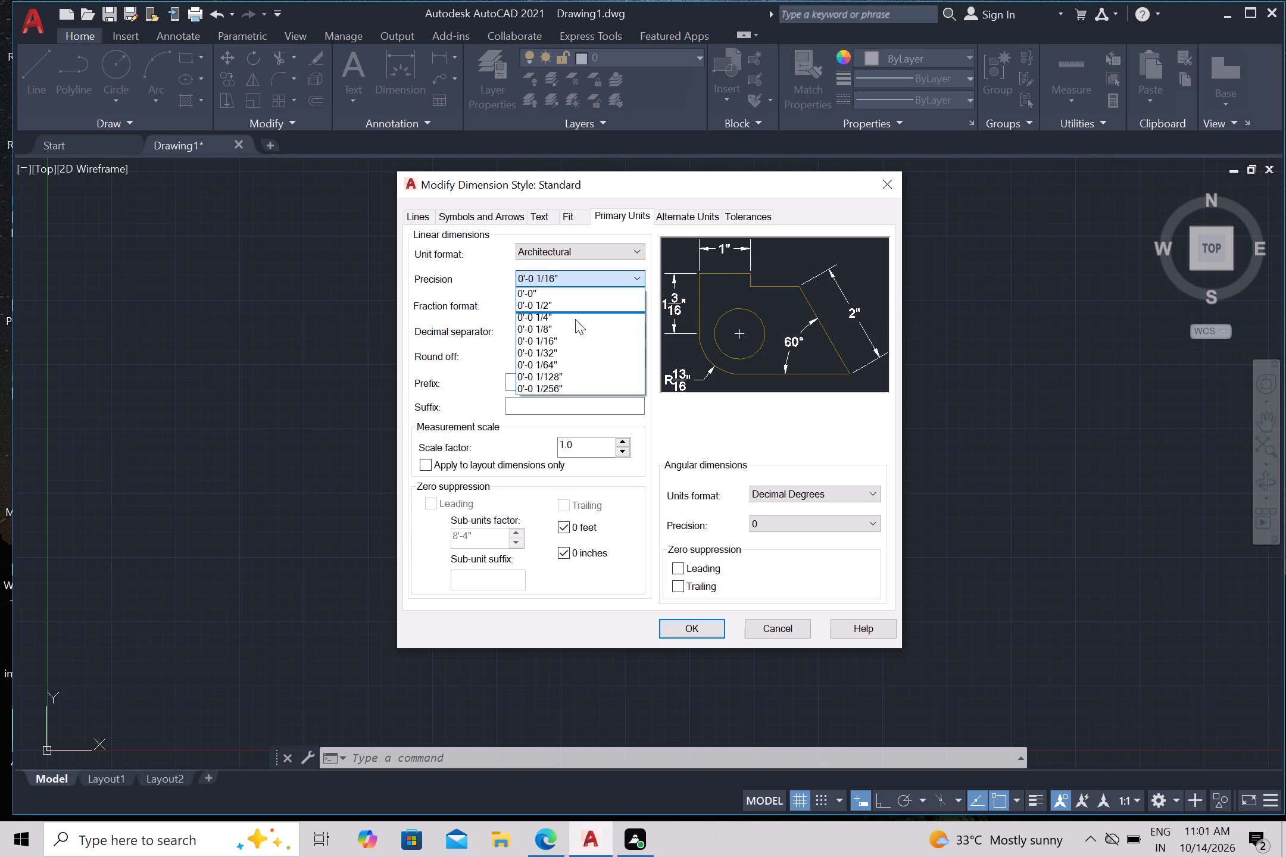
{"action": "left_click", "coordinate": [579, 306]}
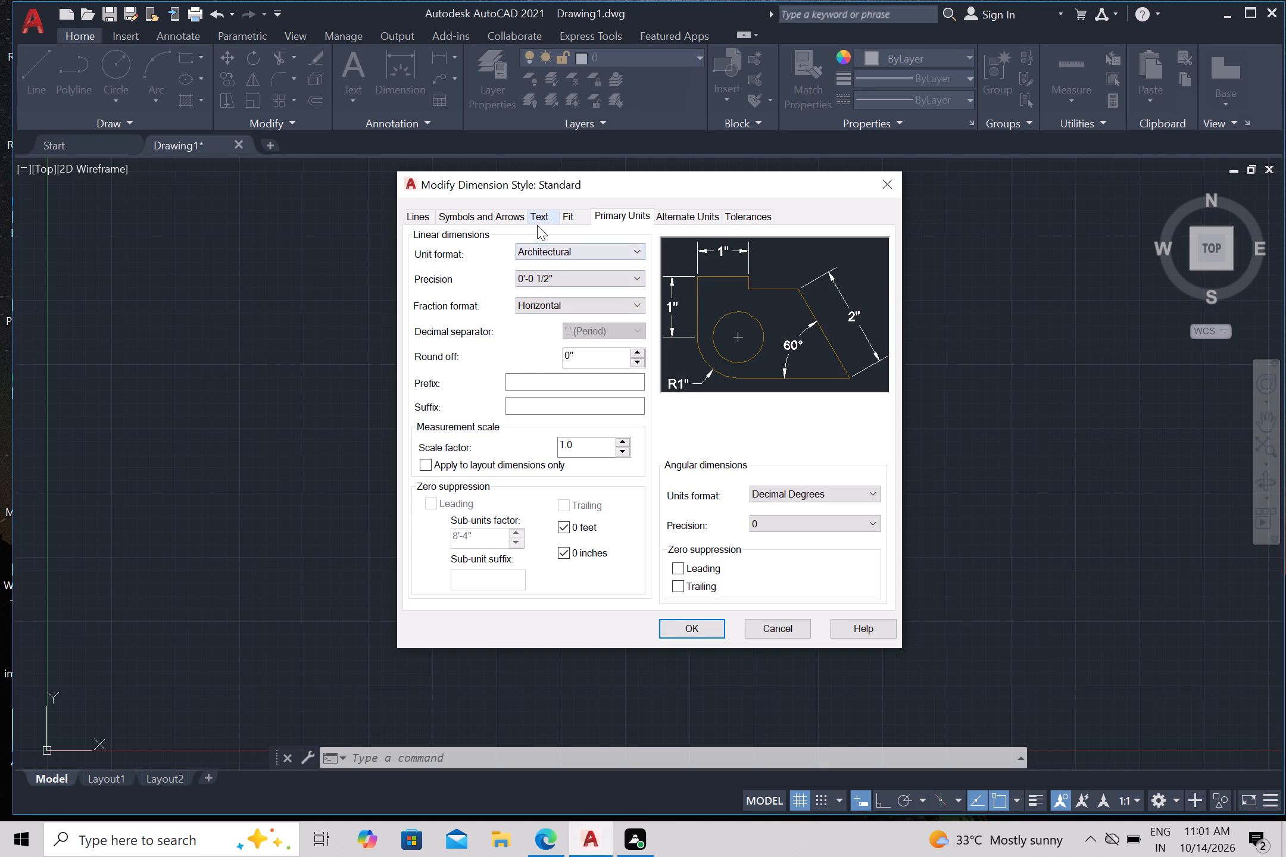
Set the Standard dimension style's text height to 9".
{"action": "left_click", "coordinate": [540, 220]}
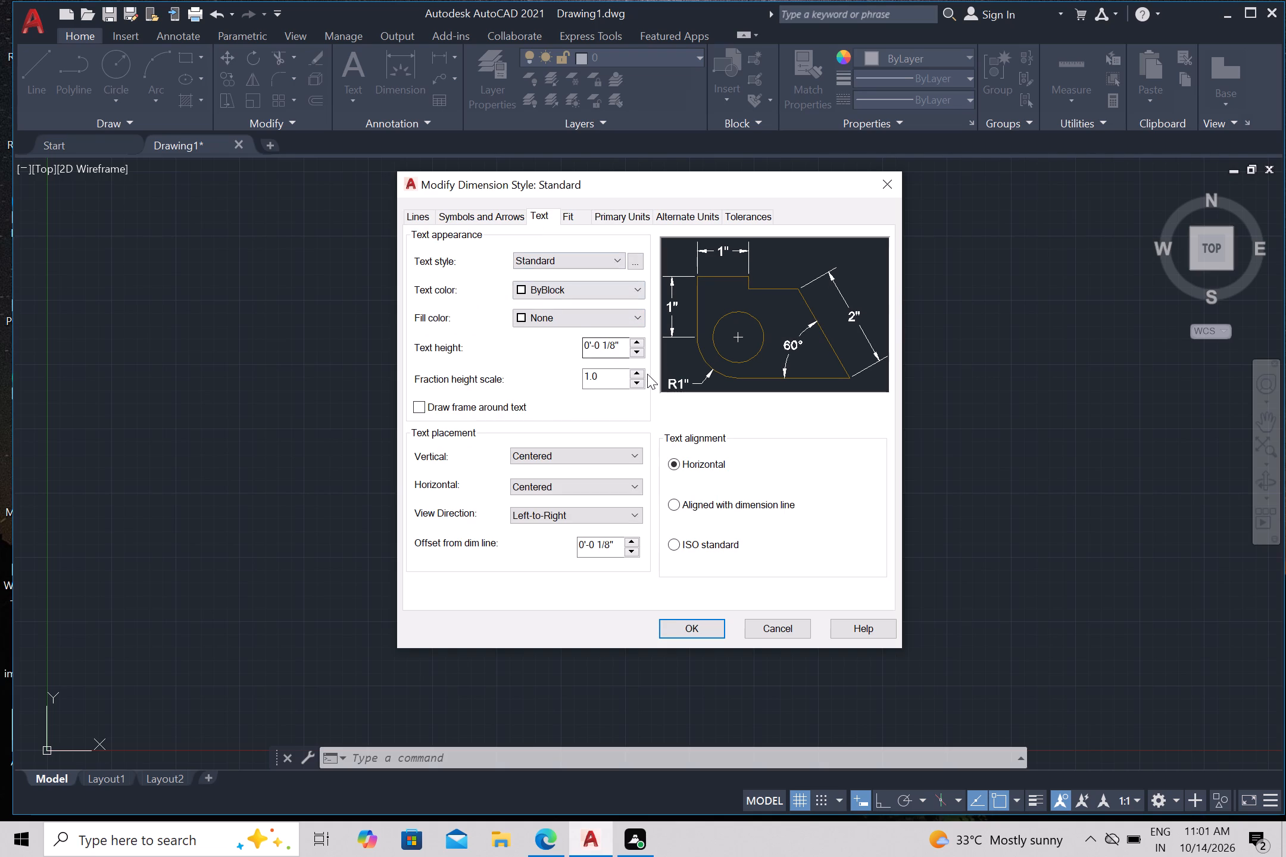
{"action": "left_click", "coordinate": [614, 346]}
{"action": "key", "text": "BackSpace"}
{"action": "key", "text": "BackSpace"}
{"action": "key", "text": "BackSpace"}
{"action": "key", "text": "BackSpace"}
{"action": "key", "text": "BackSpace"}
{"action": "key", "text": "BackSpace"}
{"action": "key", "text": "BackSpace"}
{"action": "key", "text": "BackSpace"}
{"action": "key", "text": "BackSpace"}
{"action": "key", "text": "9"}
Set the dimension style's first and second arrowheads to Architectural tick with an arrow size of 4.5" and accept the style changes.
{"action": "left_click", "coordinate": [513, 220]}
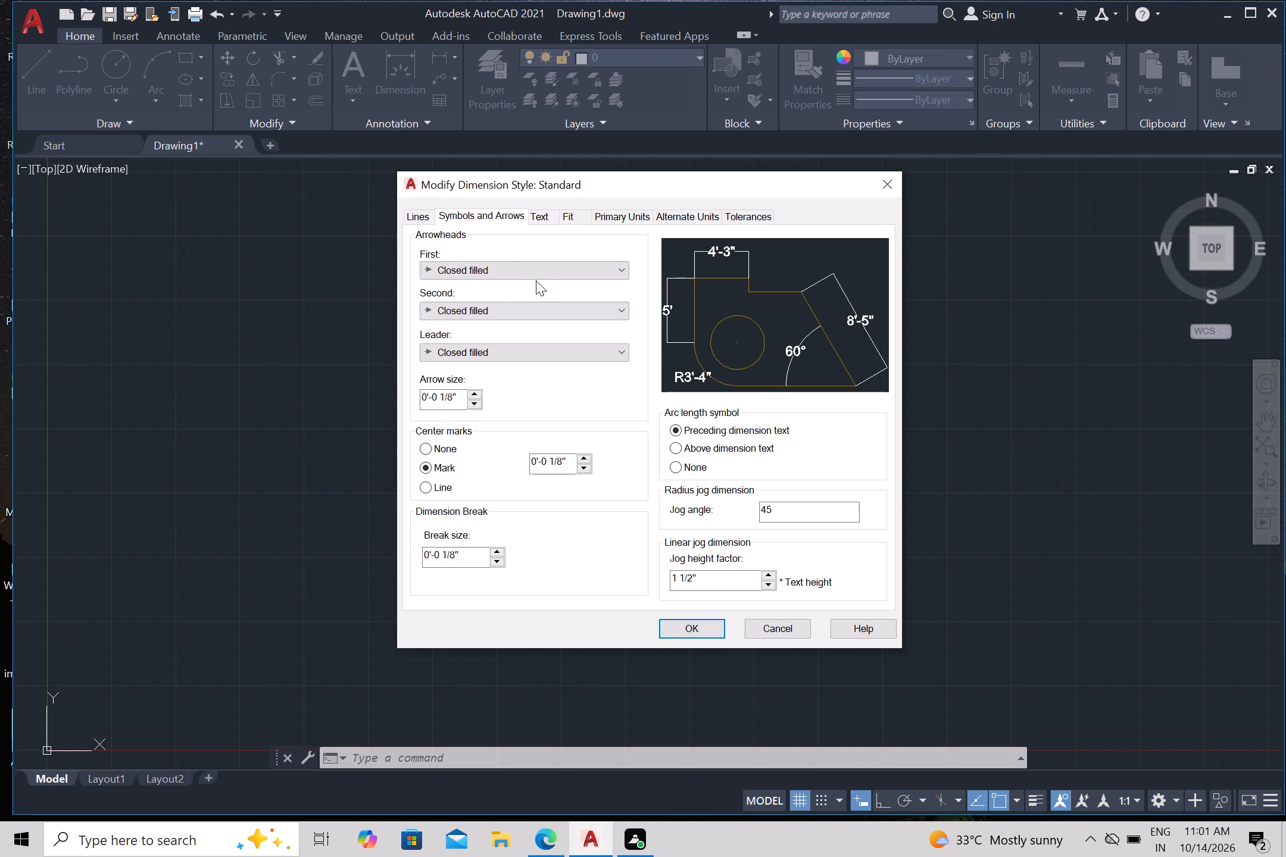
{"action": "left_click", "coordinate": [546, 271]}
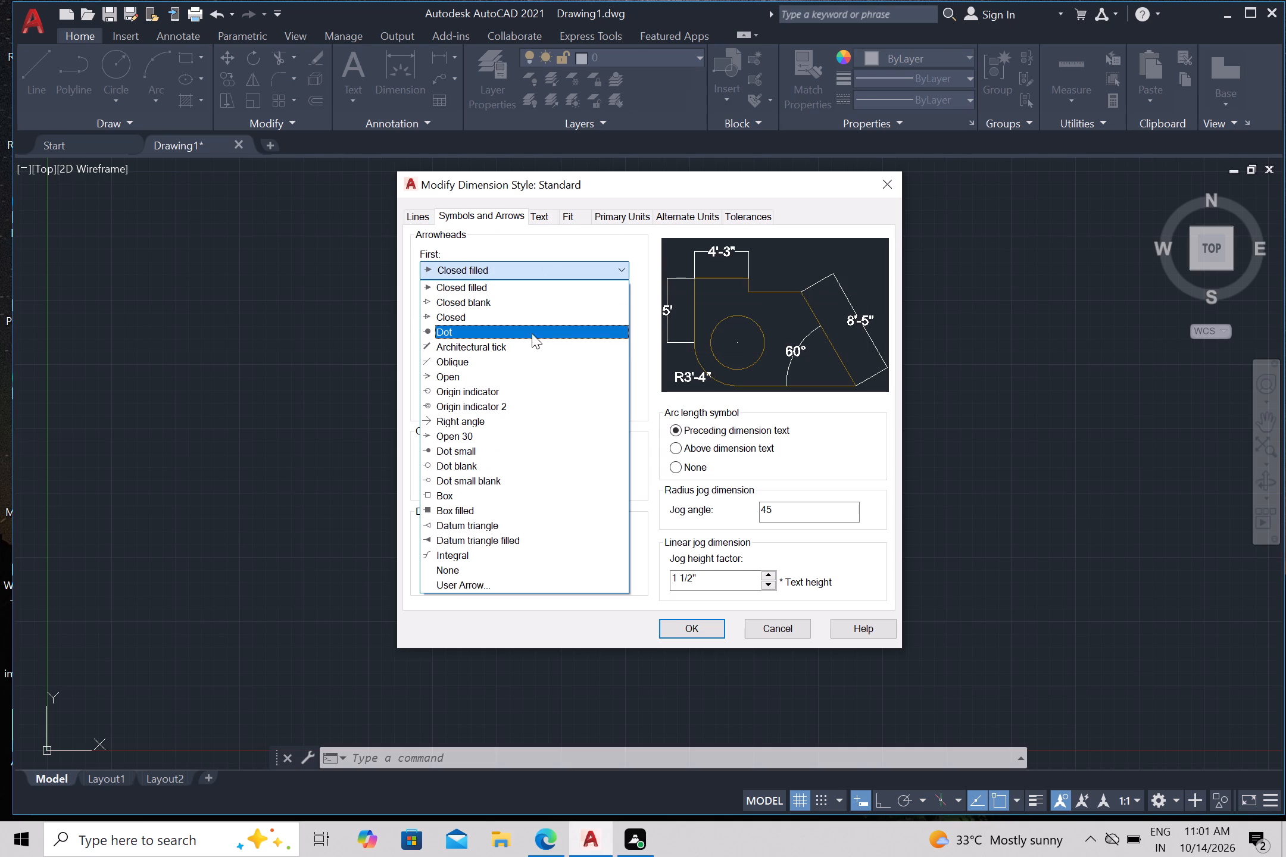
{"action": "left_click", "coordinate": [530, 347]}
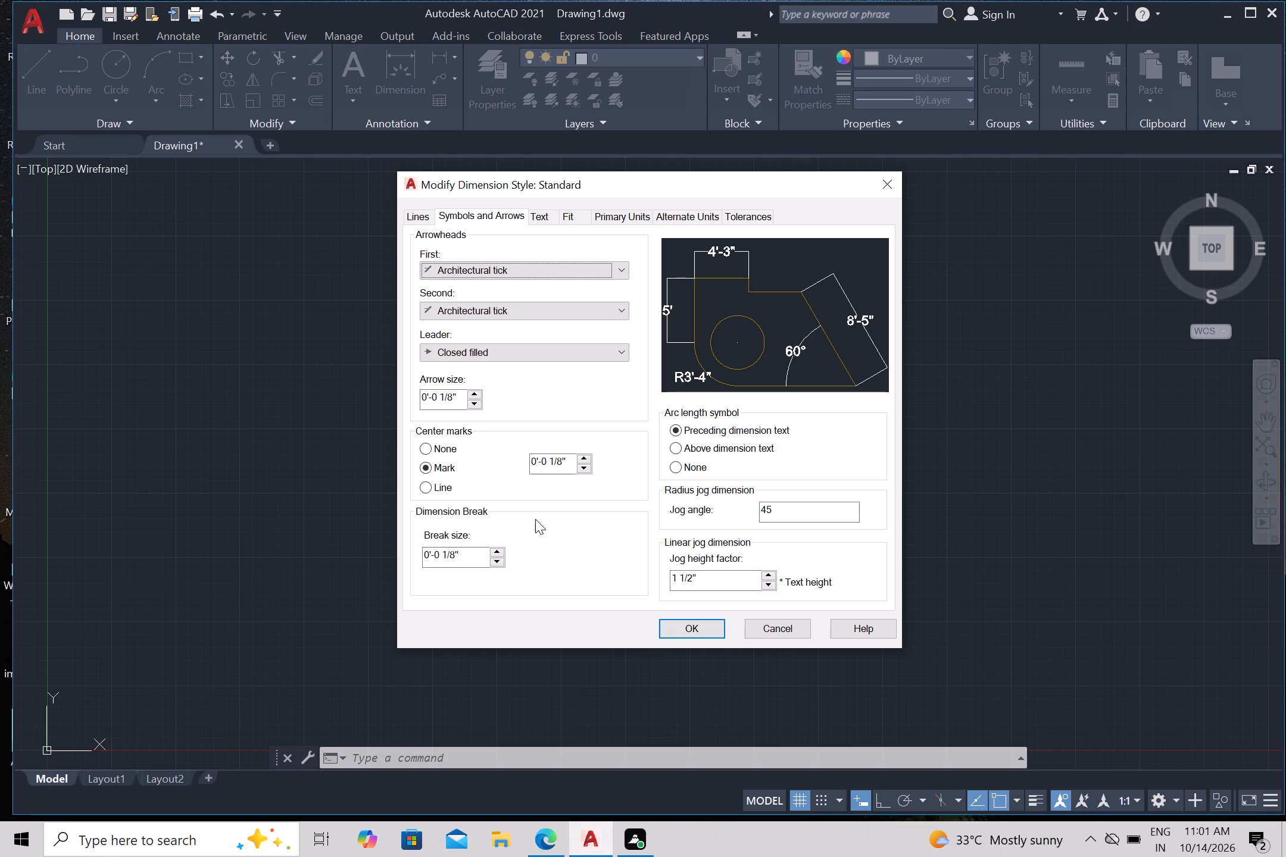
{"action": "left_click", "coordinate": [452, 402]}
{"action": "key", "text": "BackSpace"}
{"action": "key", "text": "BackSpace"}
{"action": "key", "text": "BackSpace"}
{"action": "key", "text": "BackSpace"}
{"action": "key", "text": "BackSpace"}
{"action": "key", "text": "BackSpace"}
{"action": "key", "text": "BackSpace"}
{"action": "key", "text": "BackSpace"}
{"action": "key", "text": "BackSpace"}
{"action": "type", "text": "4."}
{"action": "key", "text": "5"}
{"action": "key", "text": "Return"}
{"action": "left_click", "coordinate": [685, 631]}
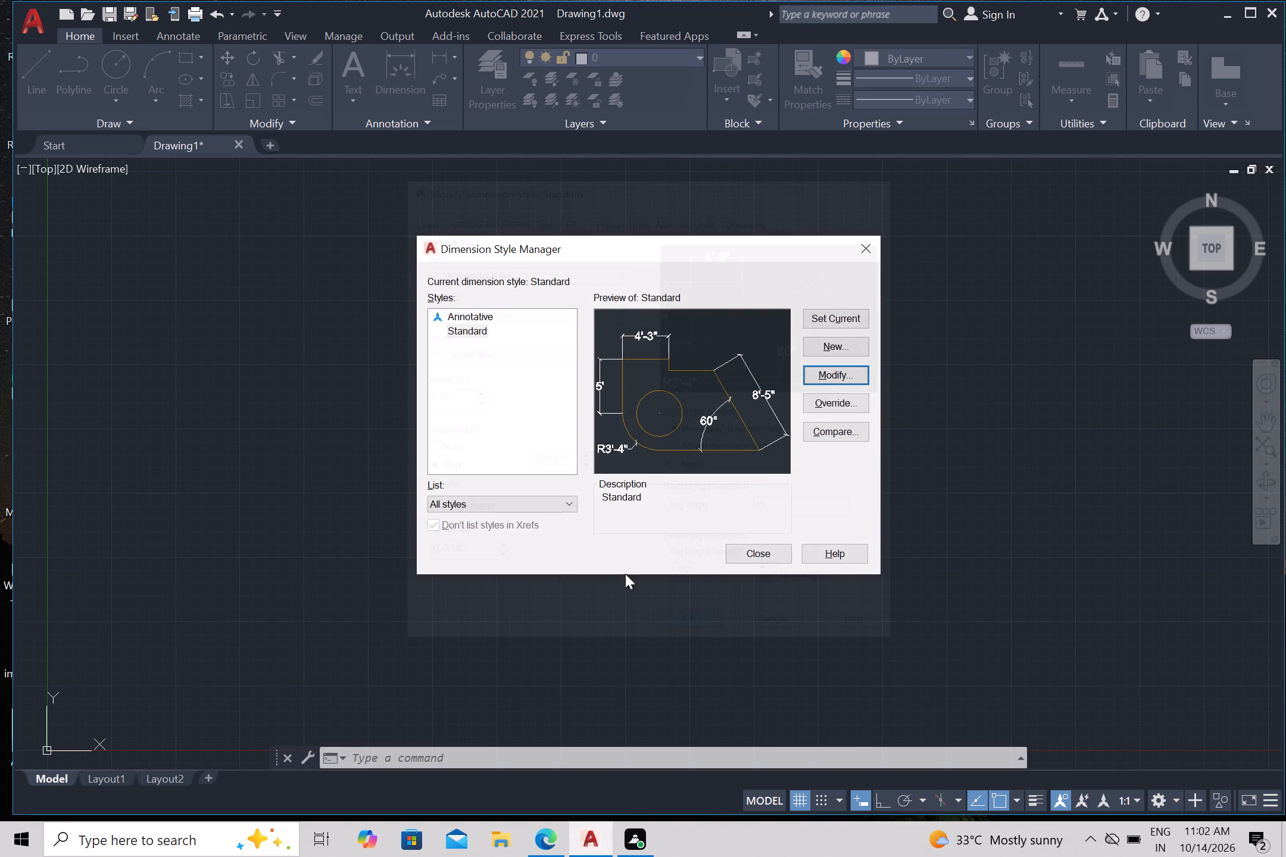
Make the Standard dimension style current and finish managing dimension styles.
{"action": "left_click", "coordinate": [835, 317]}
{"action": "left_click", "coordinate": [756, 552]}
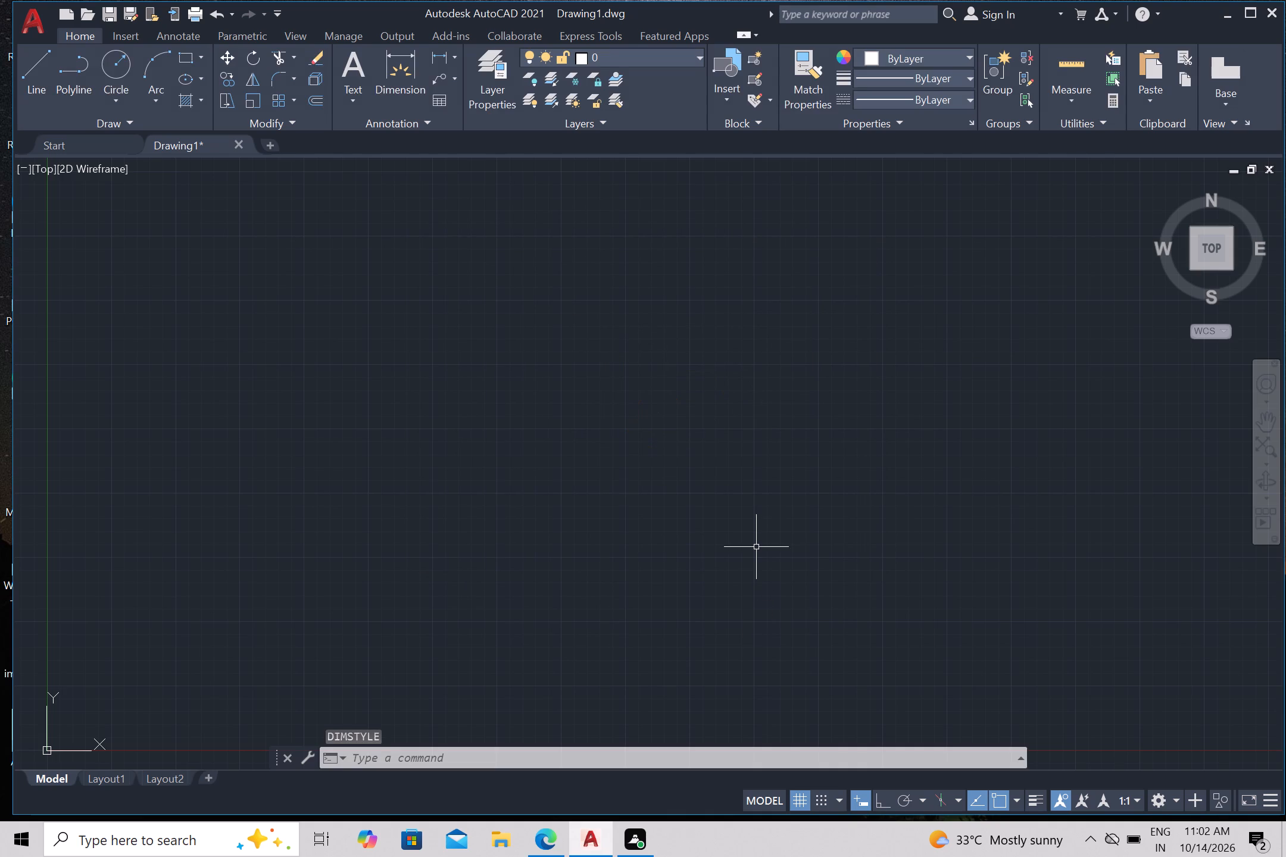
Set the model space limits from lower-left corner 0,0 to upper-right corner 50',50'.
{"action": "type", "text": "limits"}
{"action": "key", "text": "Return"}
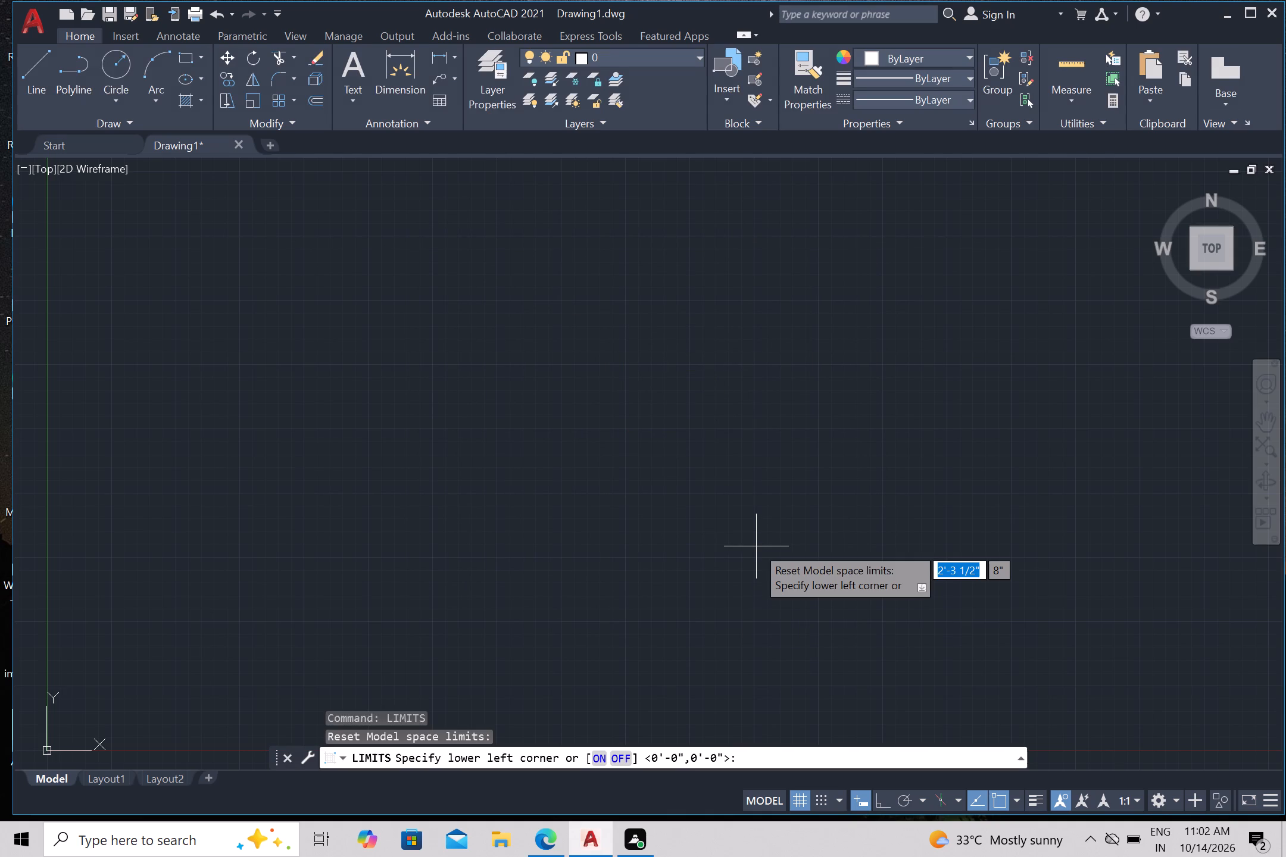
{"action": "type", "text": "0,0"}
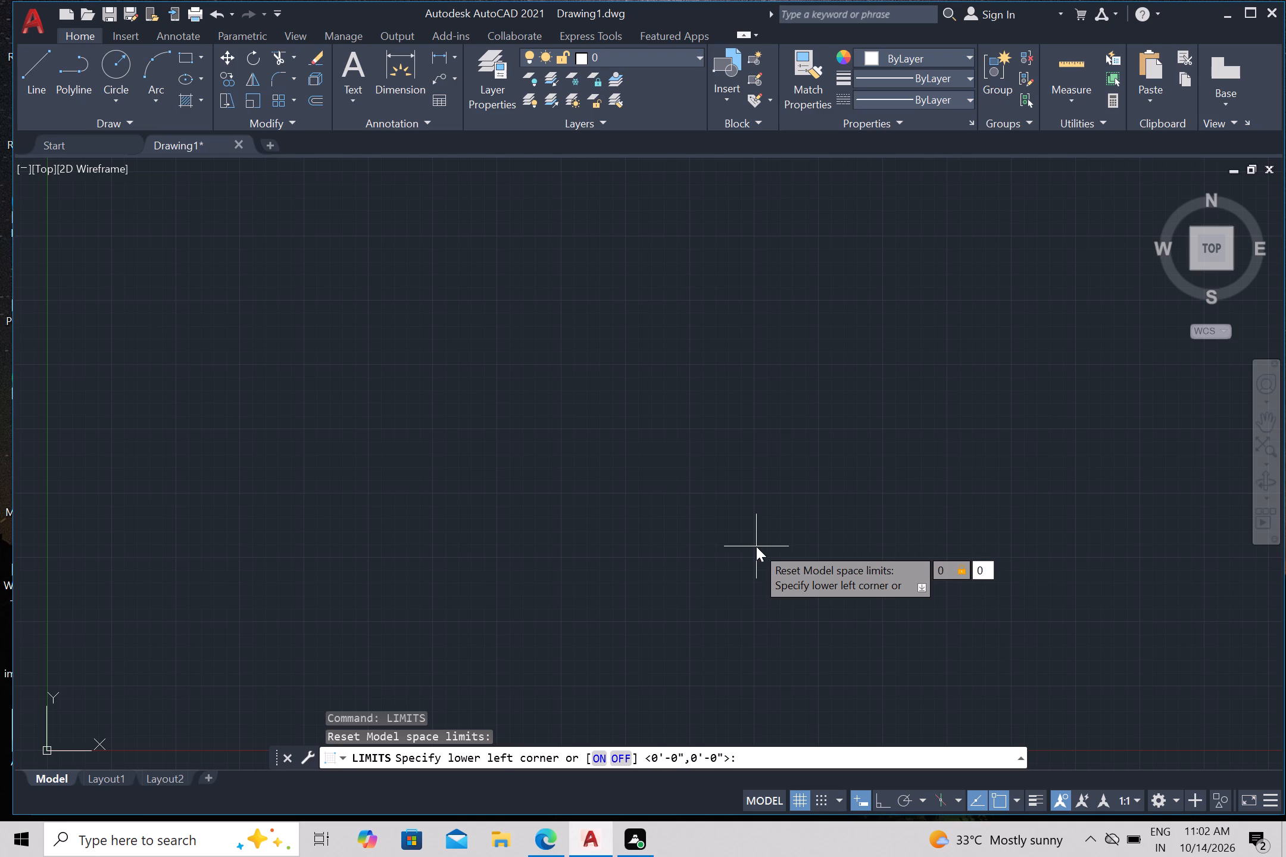
{"action": "key", "text": "Return"}
{"action": "type", "text": "50'"}
{"action": "type", "text": ",50'"}
{"action": "key", "text": "Return"}
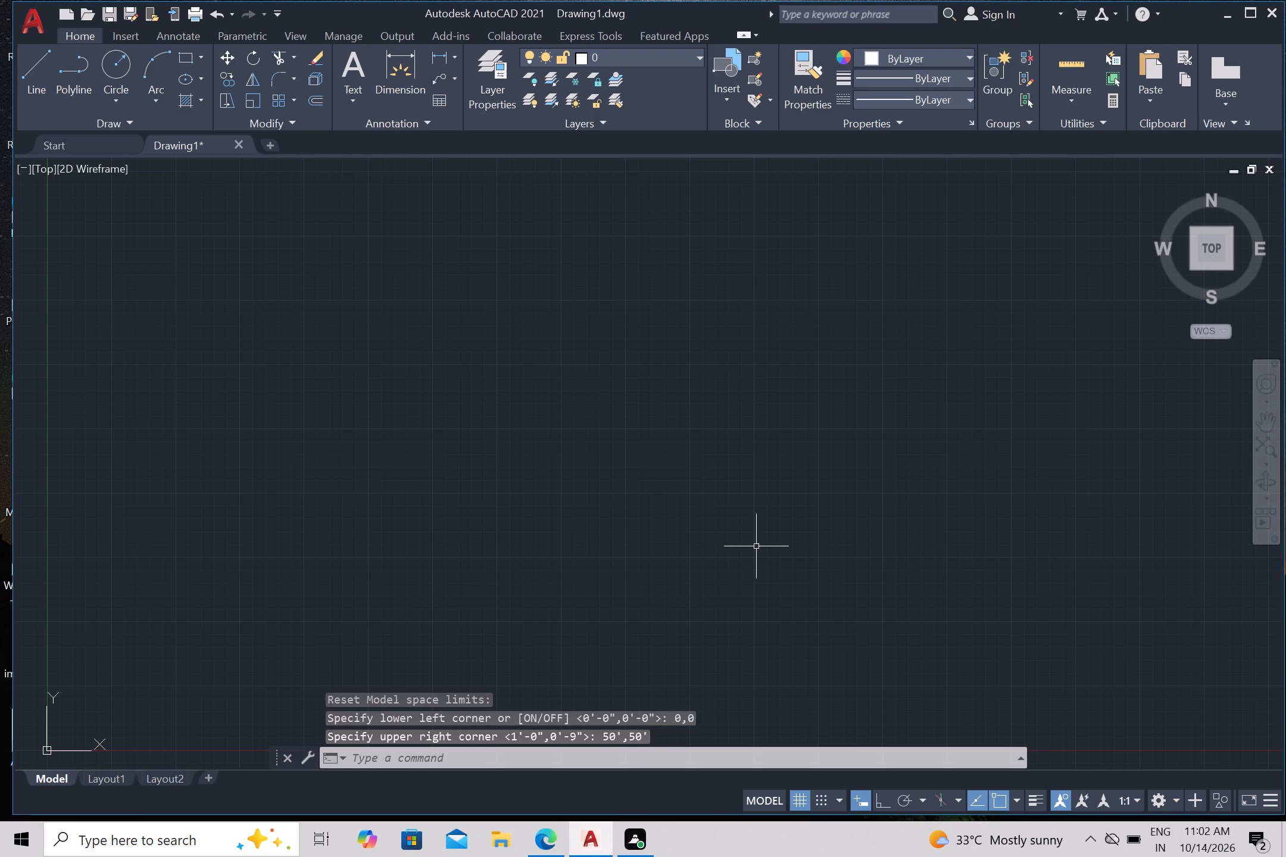
Zoom All to fit the full drawing limits in the view.
{"action": "key", "text": "z"}
{"action": "key", "text": "Return"}
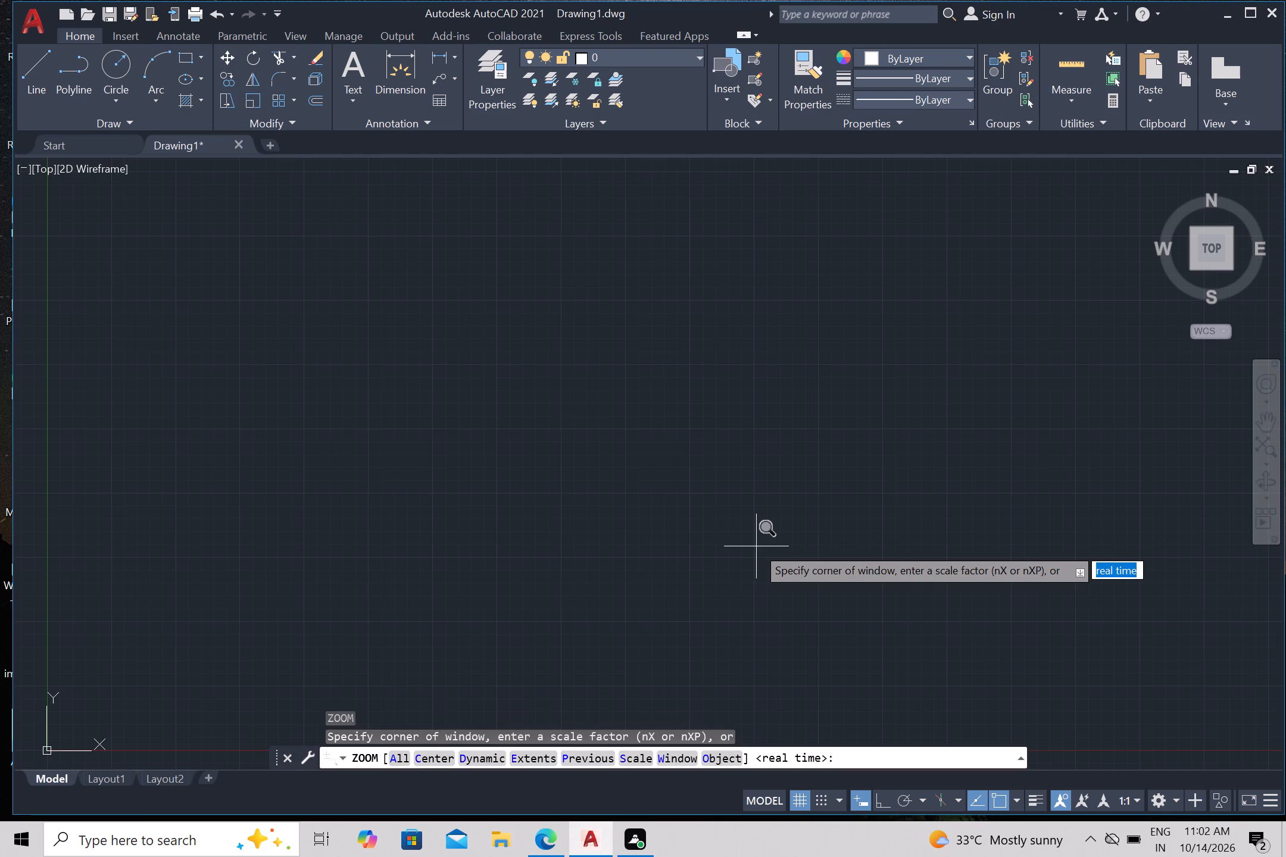
{"action": "key", "text": "a"}
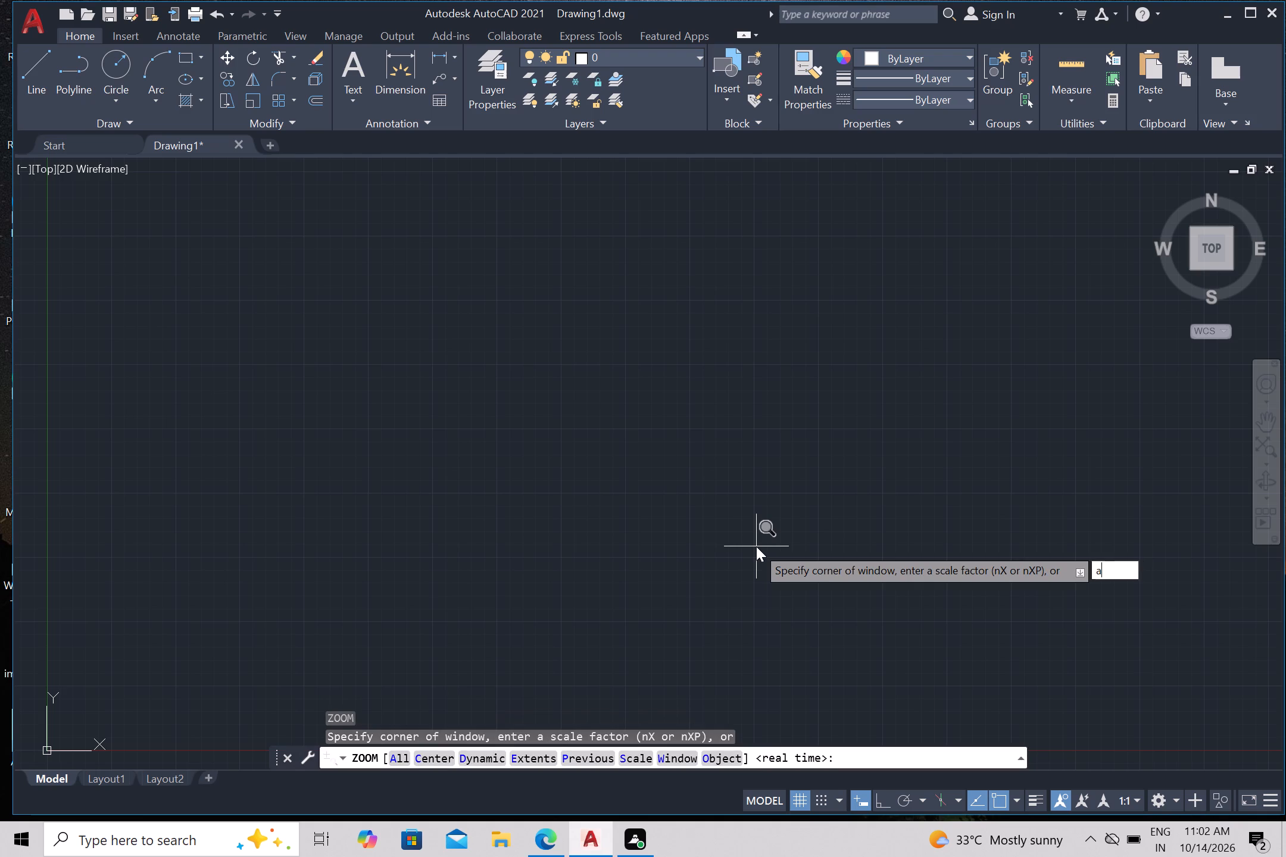
{"action": "type", "text": "ll"}
{"action": "key", "text": "Return"}
{"action": "key", "text": "Return"}
{"action": "key", "text": "Return"}
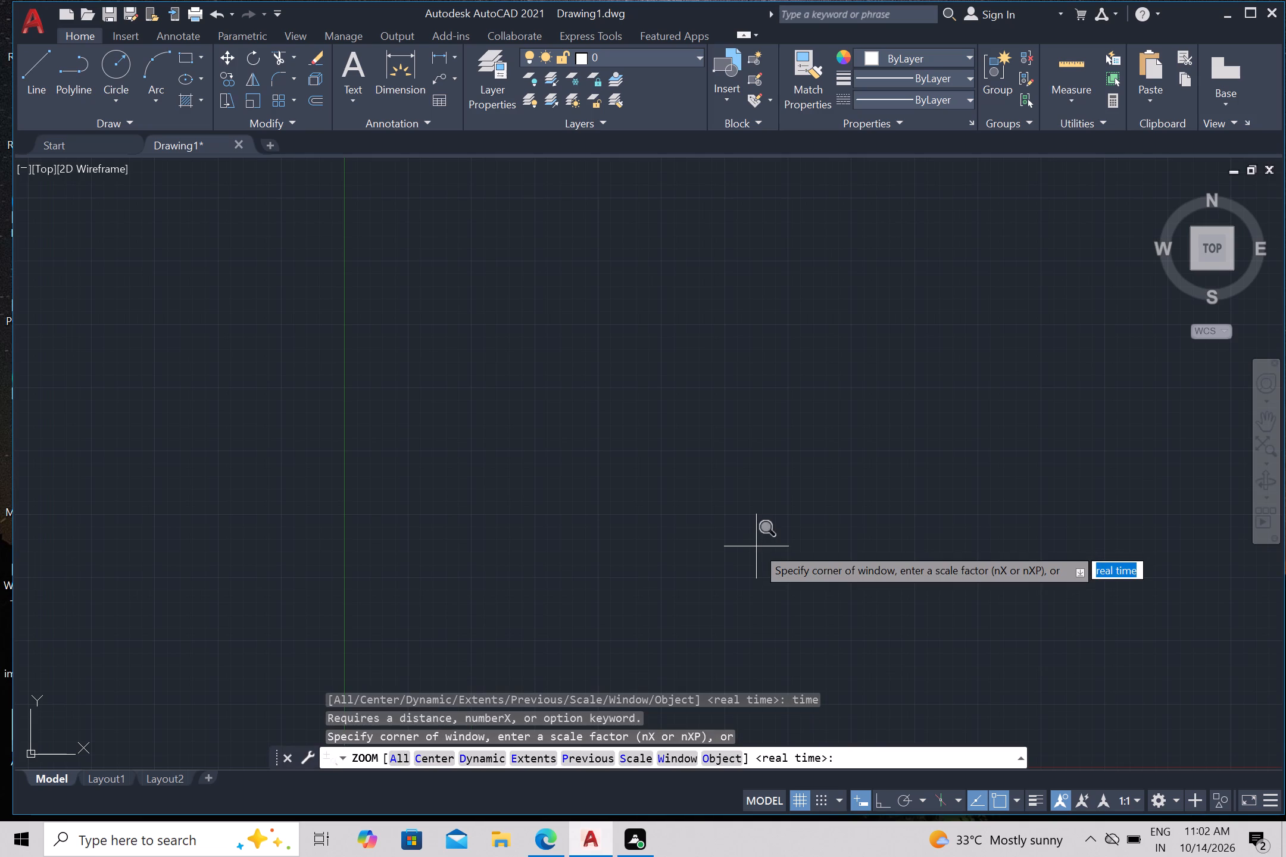
{"action": "key", "text": "Return"}
{"action": "key", "text": "Return"}
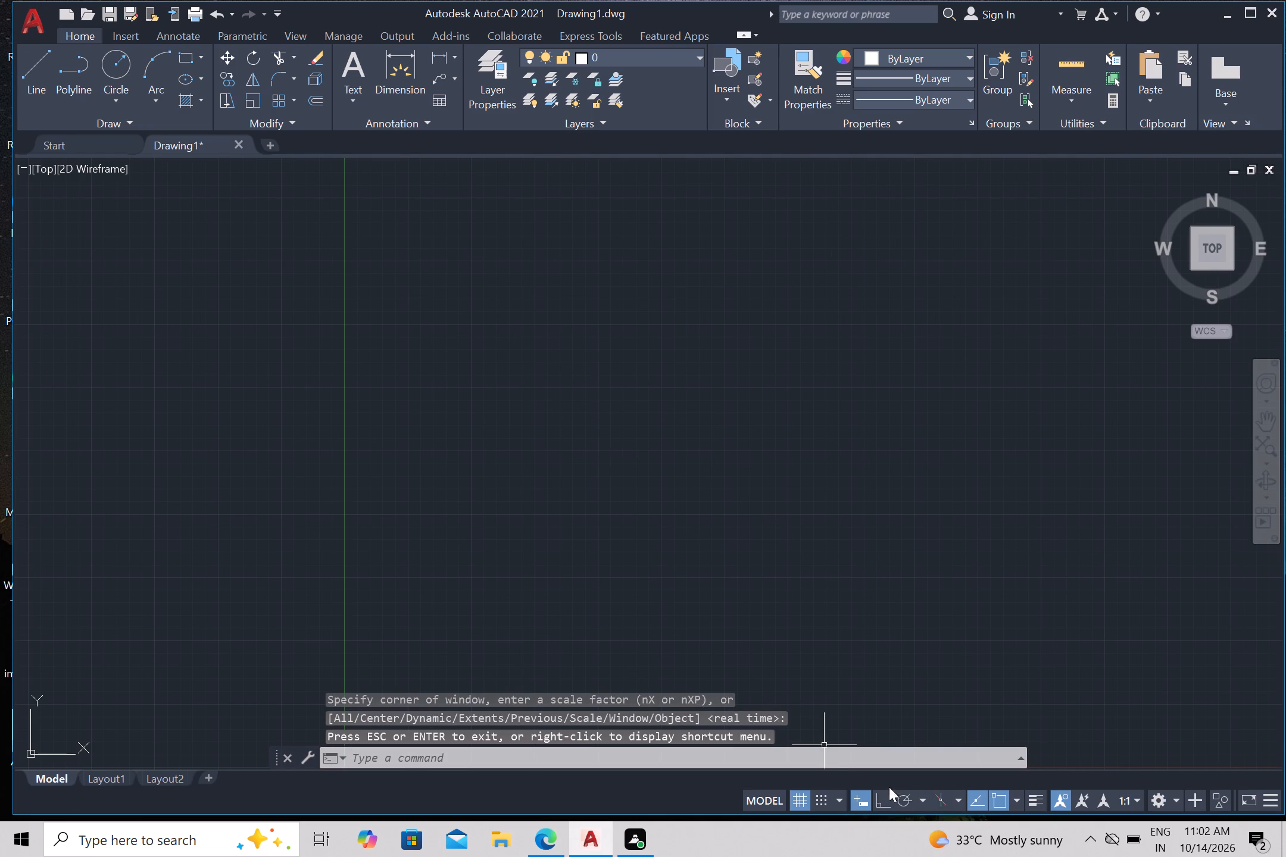
Turn off the background grid display.
{"action": "left_click", "coordinate": [800, 796]}
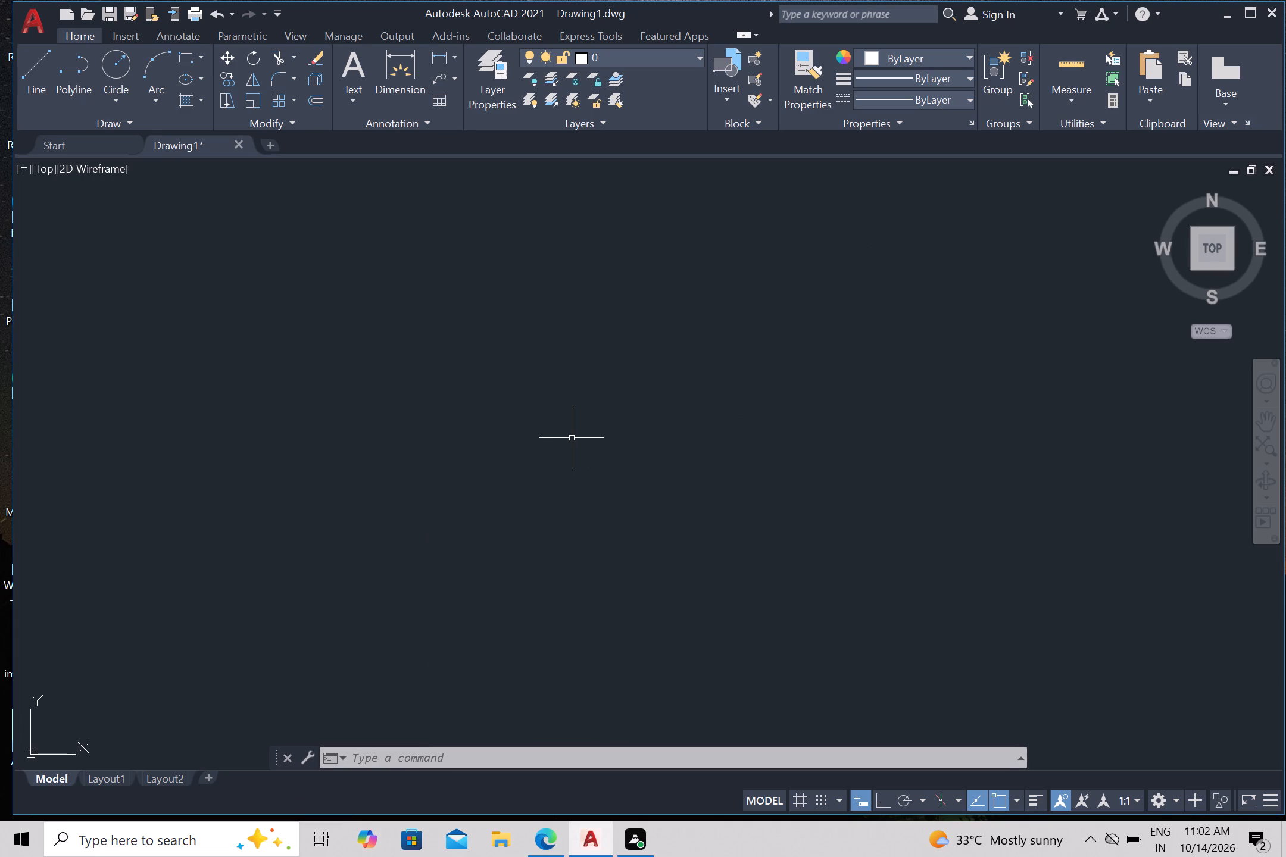
Draw one vertical line freehand in the empty drawing area with Ortho mode turned on.
{"action": "key", "text": "l"}
{"action": "key", "text": "Return"}
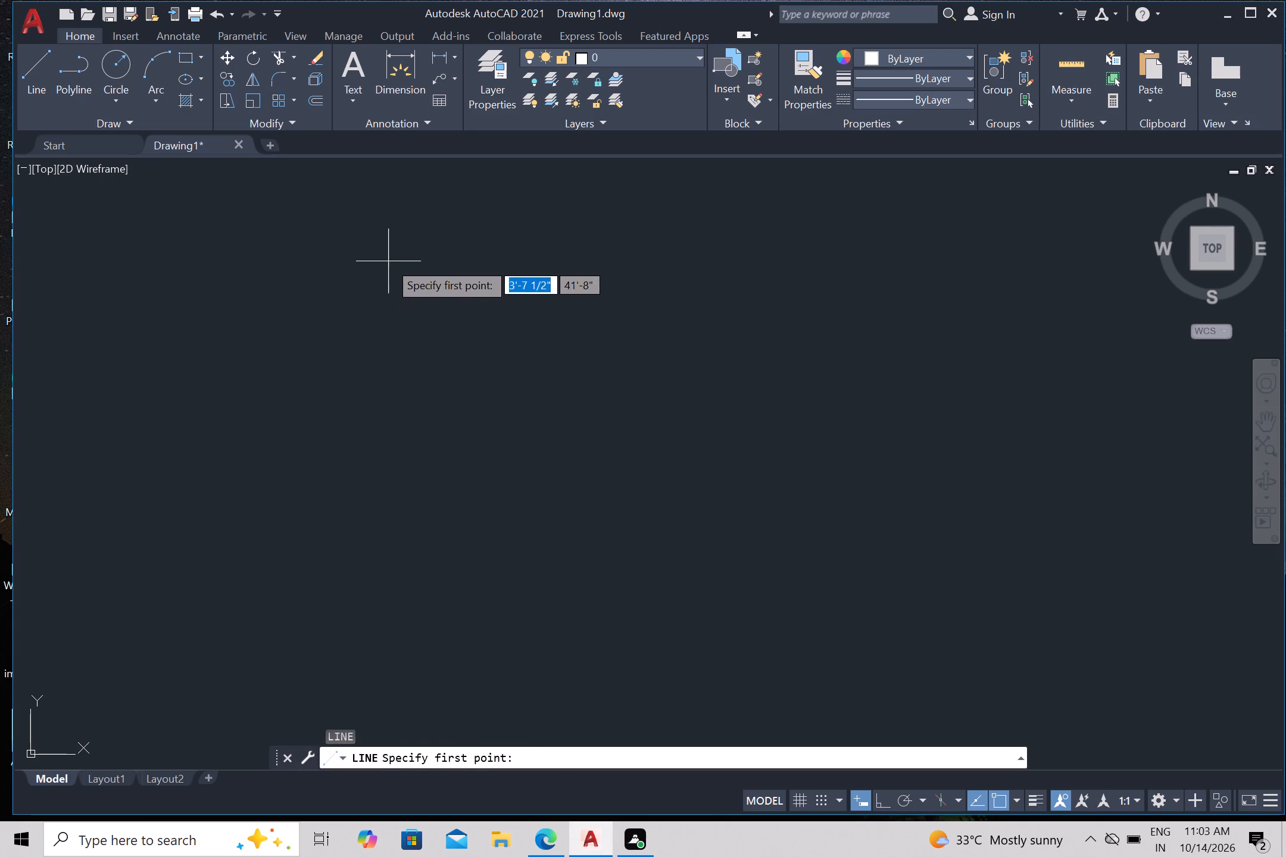
{"action": "left_click", "coordinate": [388, 261]}
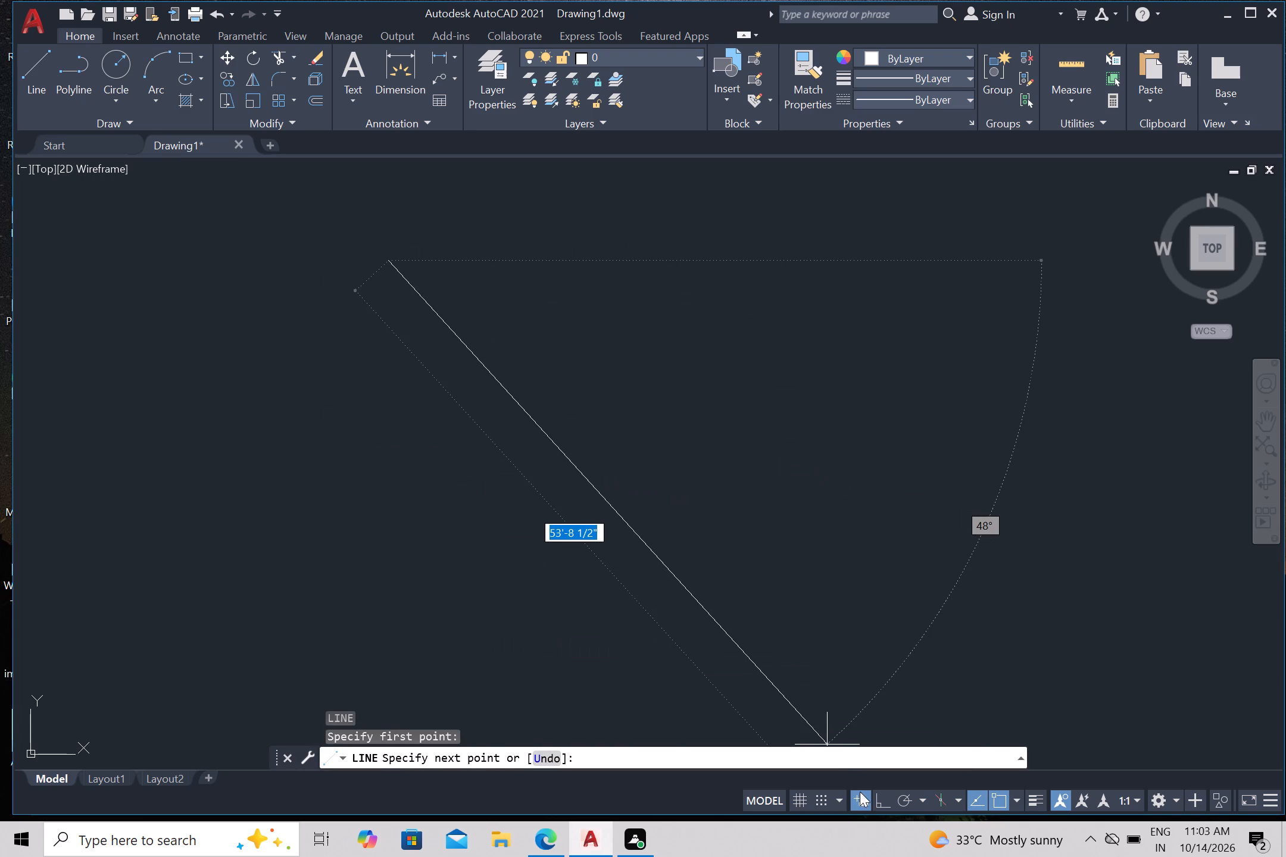
{"action": "left_click", "coordinate": [883, 799]}
{"action": "left_click", "coordinate": [498, 612]}
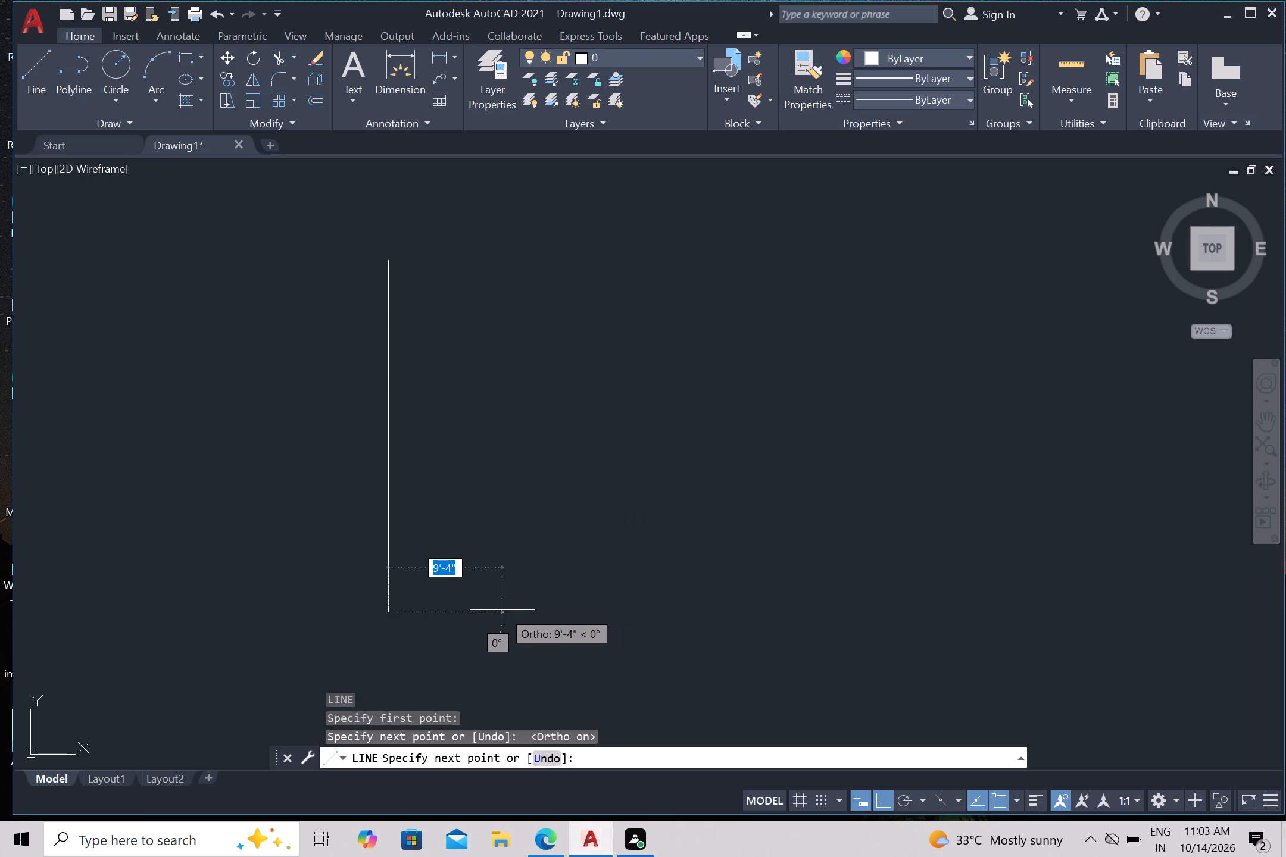
{"action": "key", "text": "Escape"}
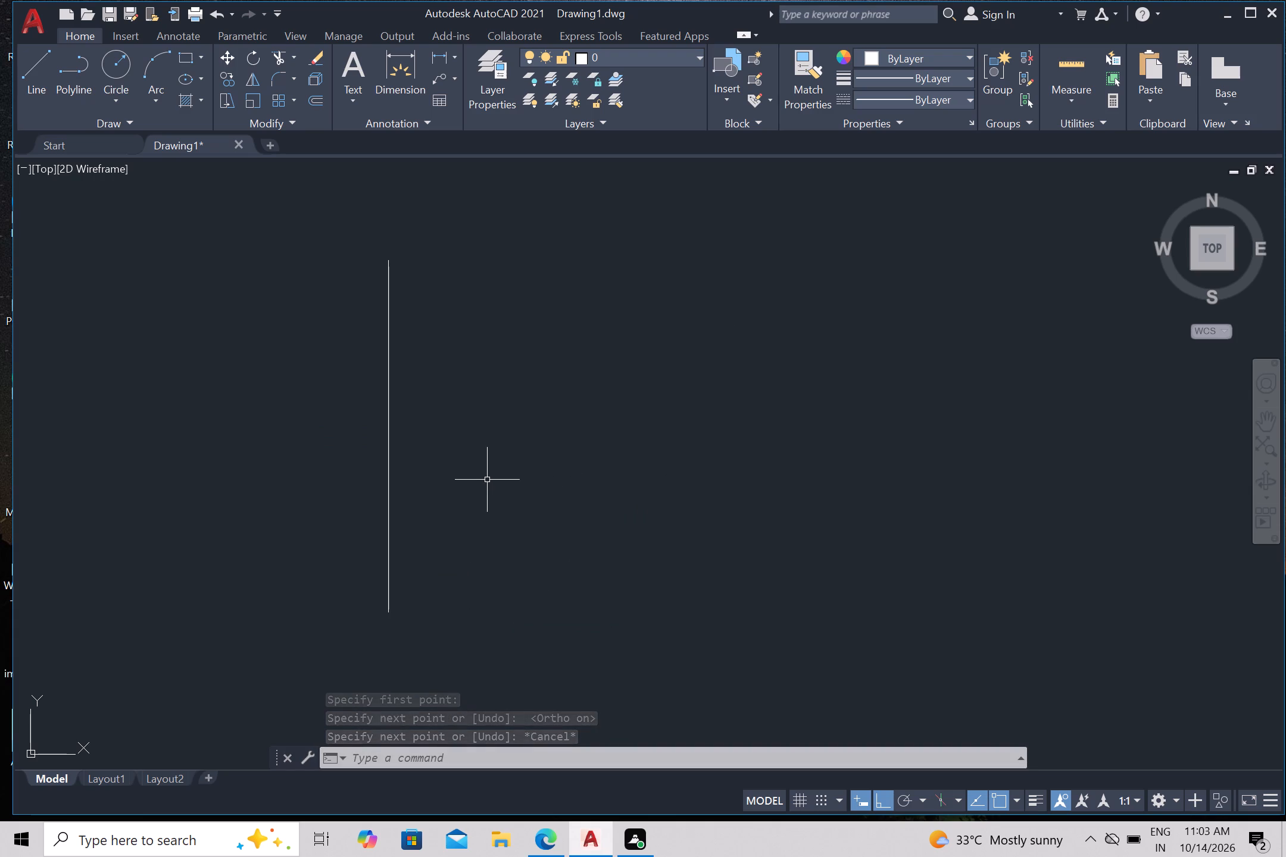
Offset the vertical line 9" to the right to form the left outer wall.
{"action": "key", "text": "o"}
{"action": "key", "text": "Return"}
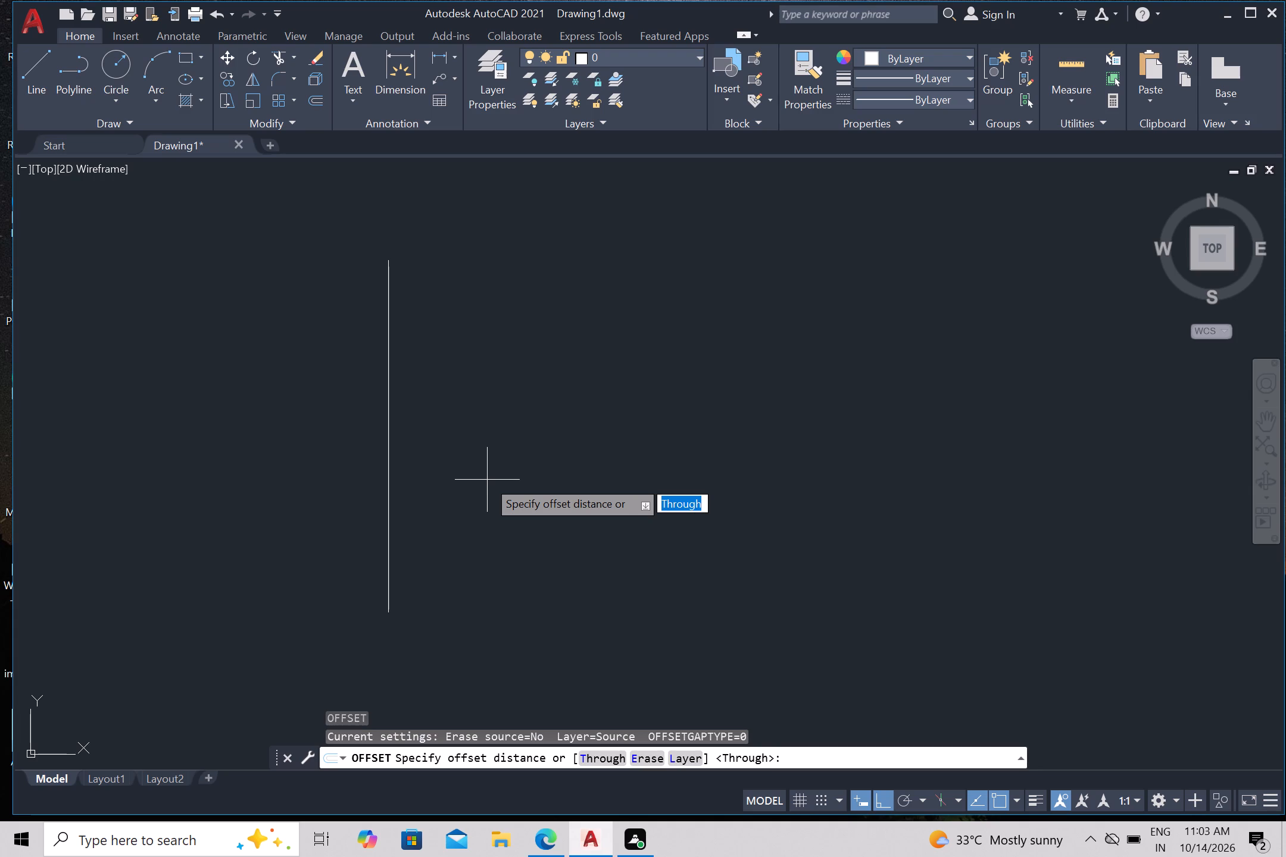
{"action": "type", "text": "9\""}
{"action": "key", "text": "Return"}
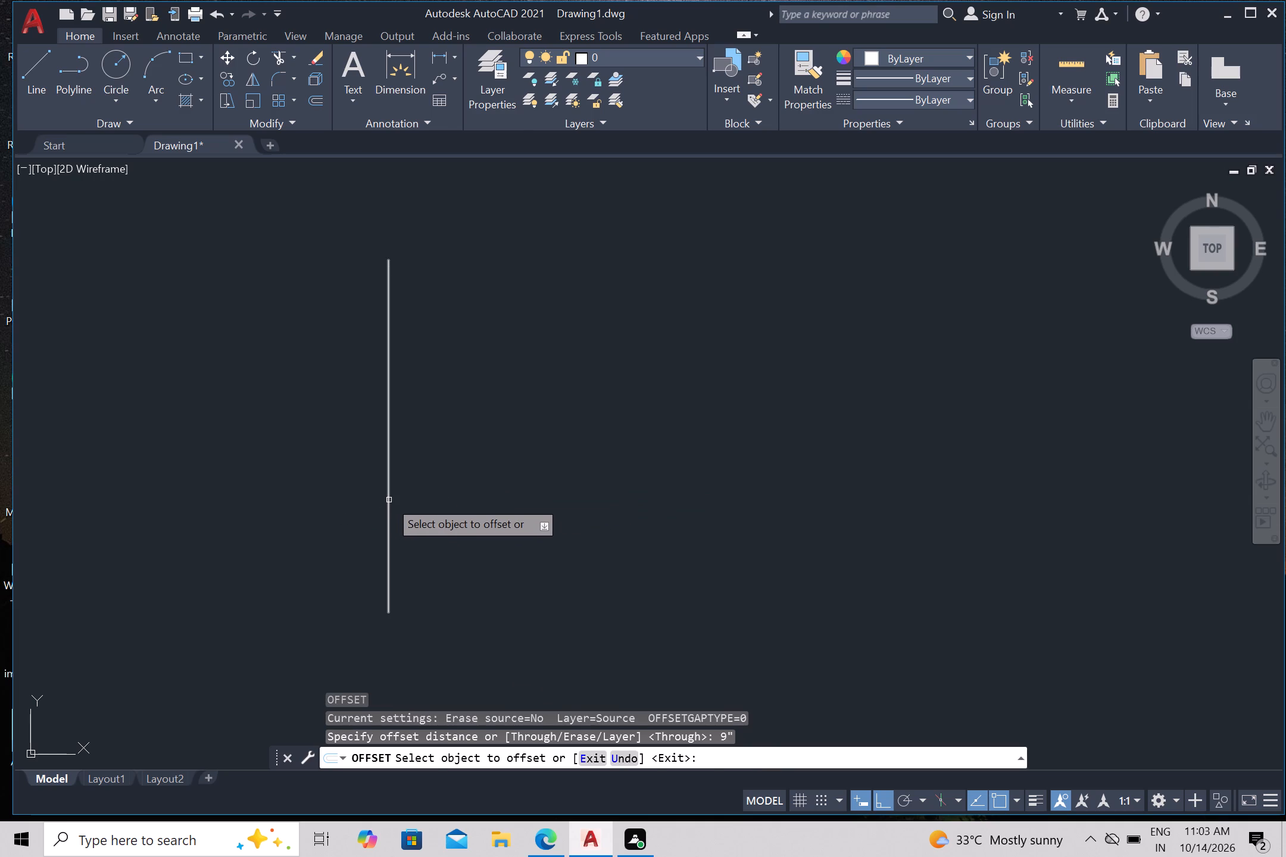
{"action": "left_click", "coordinate": [389, 500]}
{"action": "left_click", "coordinate": [457, 502]}
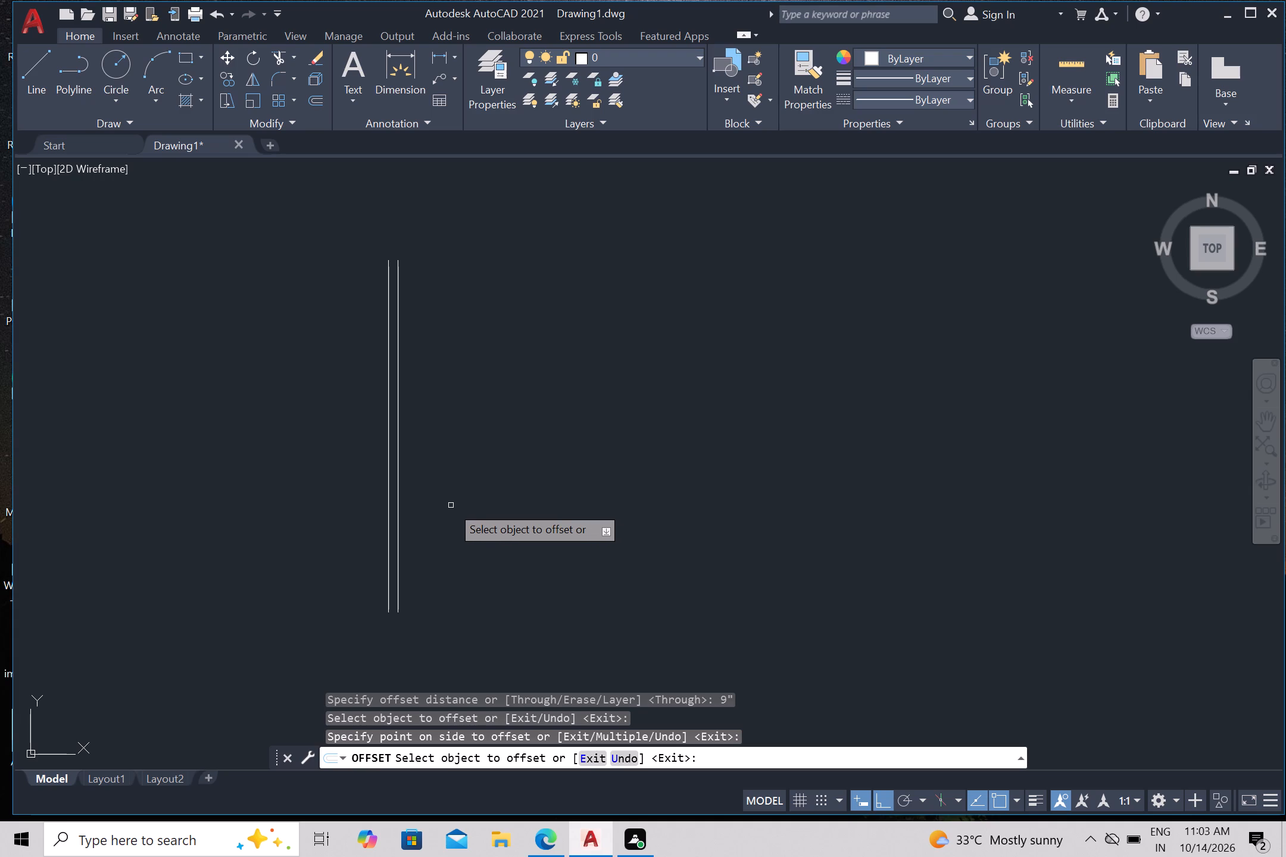
Offset the left wall's inner line 11' to the right, and offset that copy a further 4.5" to form the partition wall.
{"action": "left_click", "coordinate": [399, 442]}
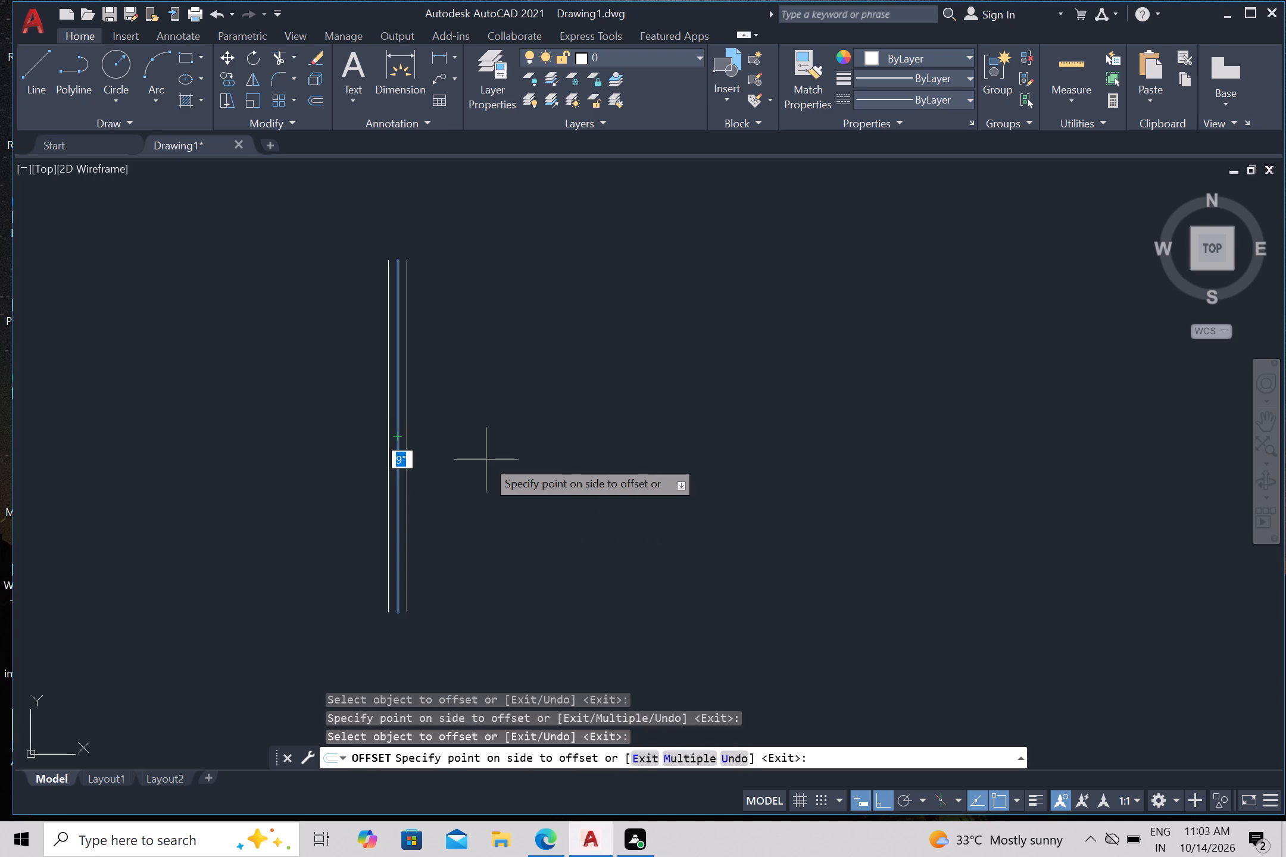
{"action": "type", "text": "11"}
{"action": "key", "text": "apostrophe"}
{"action": "key", "text": "Return"}
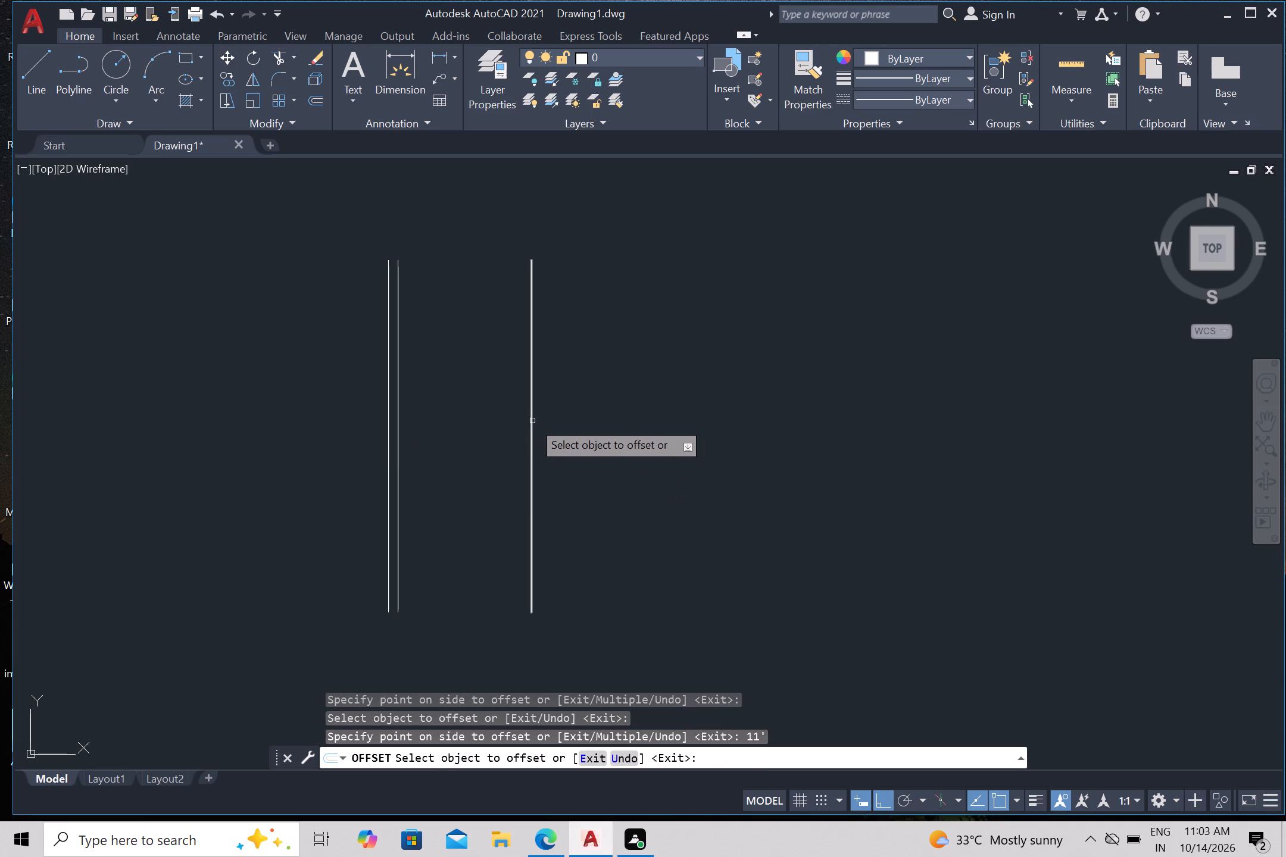
{"action": "left_click", "coordinate": [531, 421]}
{"action": "type", "text": "4.5"}
{"action": "key", "text": "shift+quotedbl"}
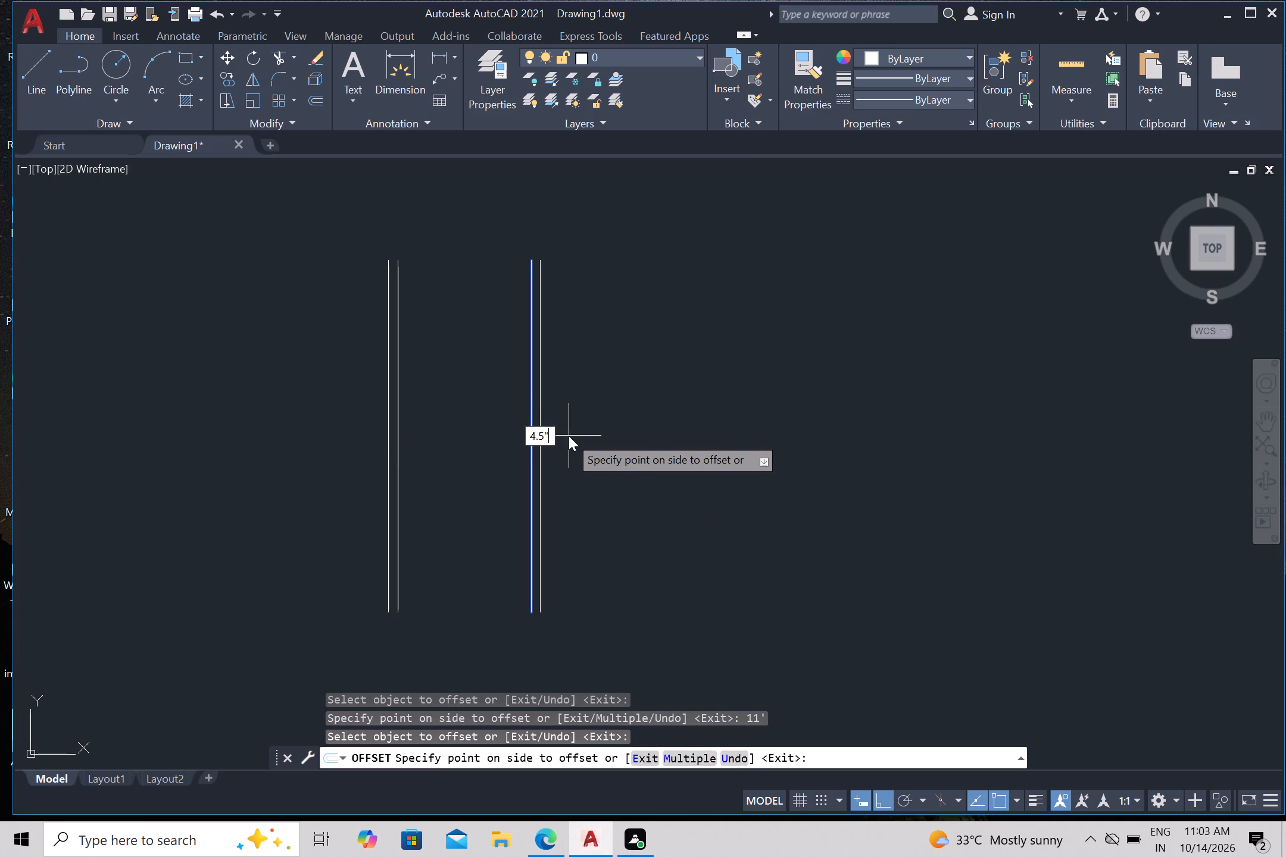
{"action": "key", "text": "Return"}
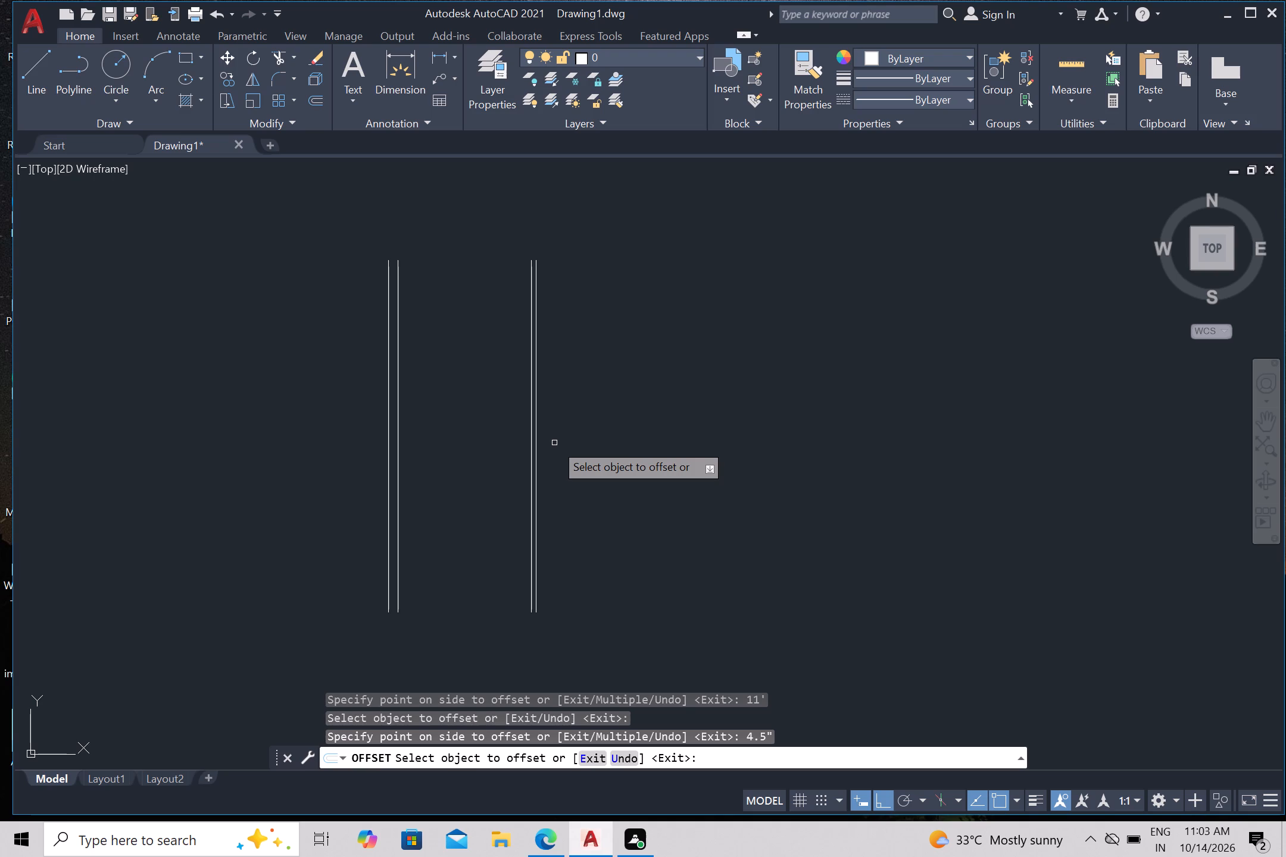
Offset the partition's right line 11'11" to the right, and offset that copy 9" outward to form the right outer wall.
{"action": "left_click", "coordinate": [536, 394]}
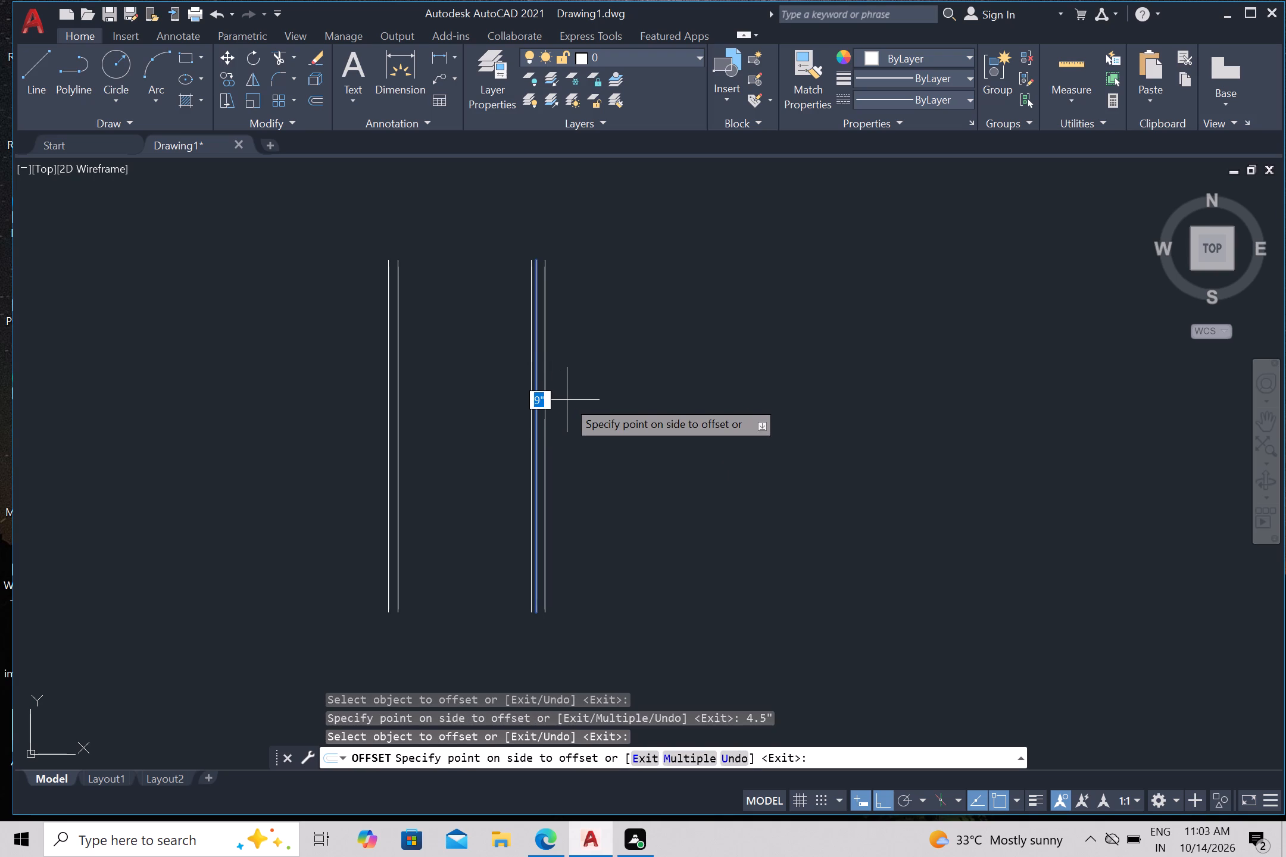
{"action": "key", "text": "1"}
{"action": "key", "text": "1"}
{"action": "key", "text": "apostrophe"}
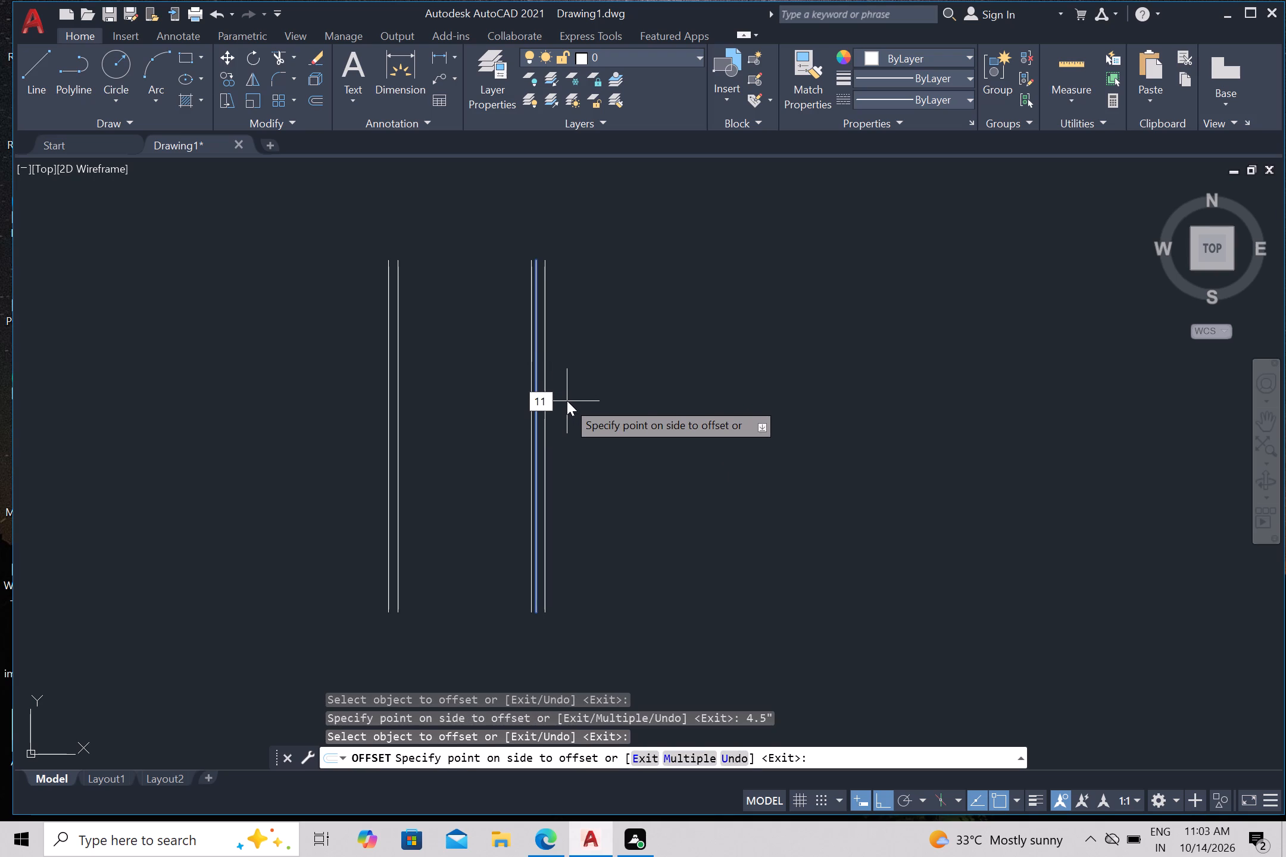
{"action": "type", "text": "11"}
{"action": "key", "text": "shift+quotedbl"}
{"action": "key", "text": "Return"}
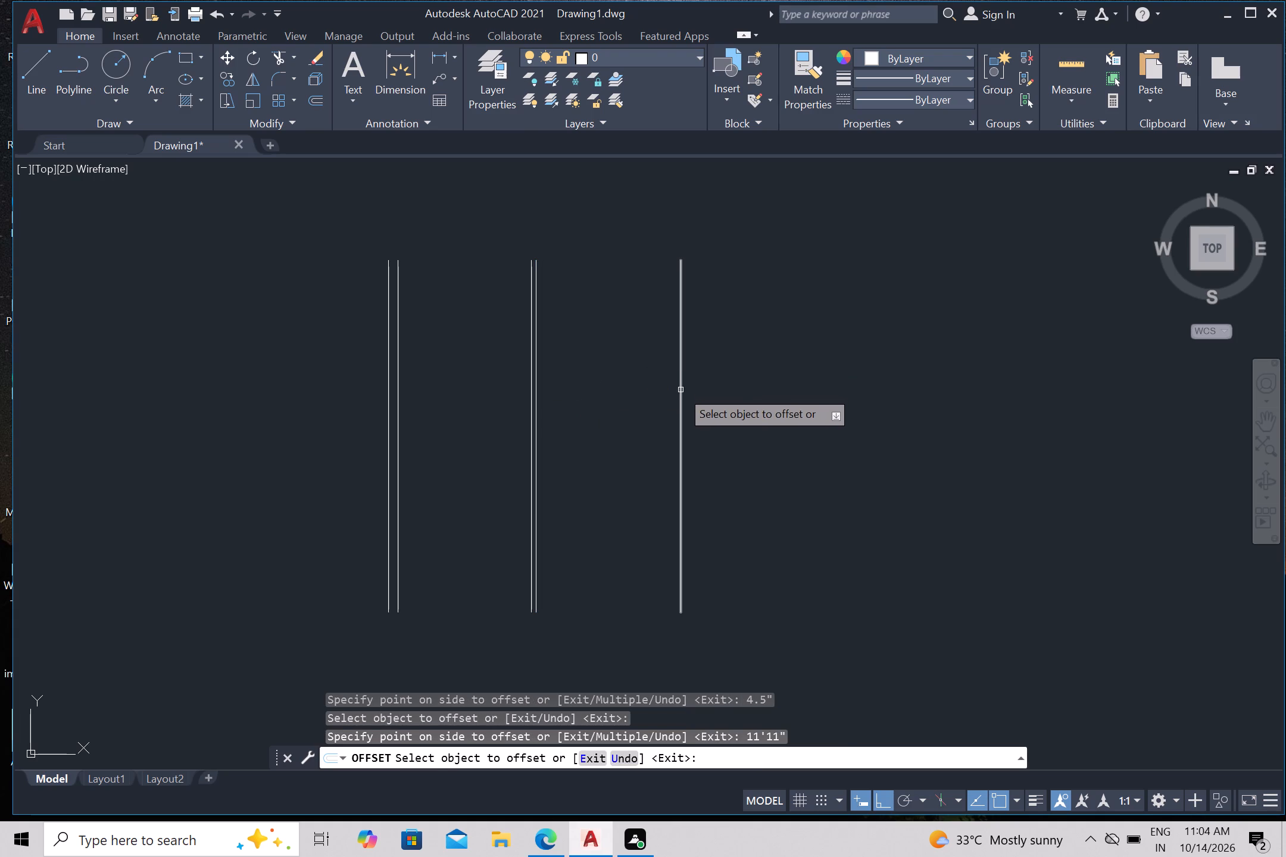
{"action": "left_click", "coordinate": [681, 390]}
{"action": "left_click", "coordinate": [716, 398]}
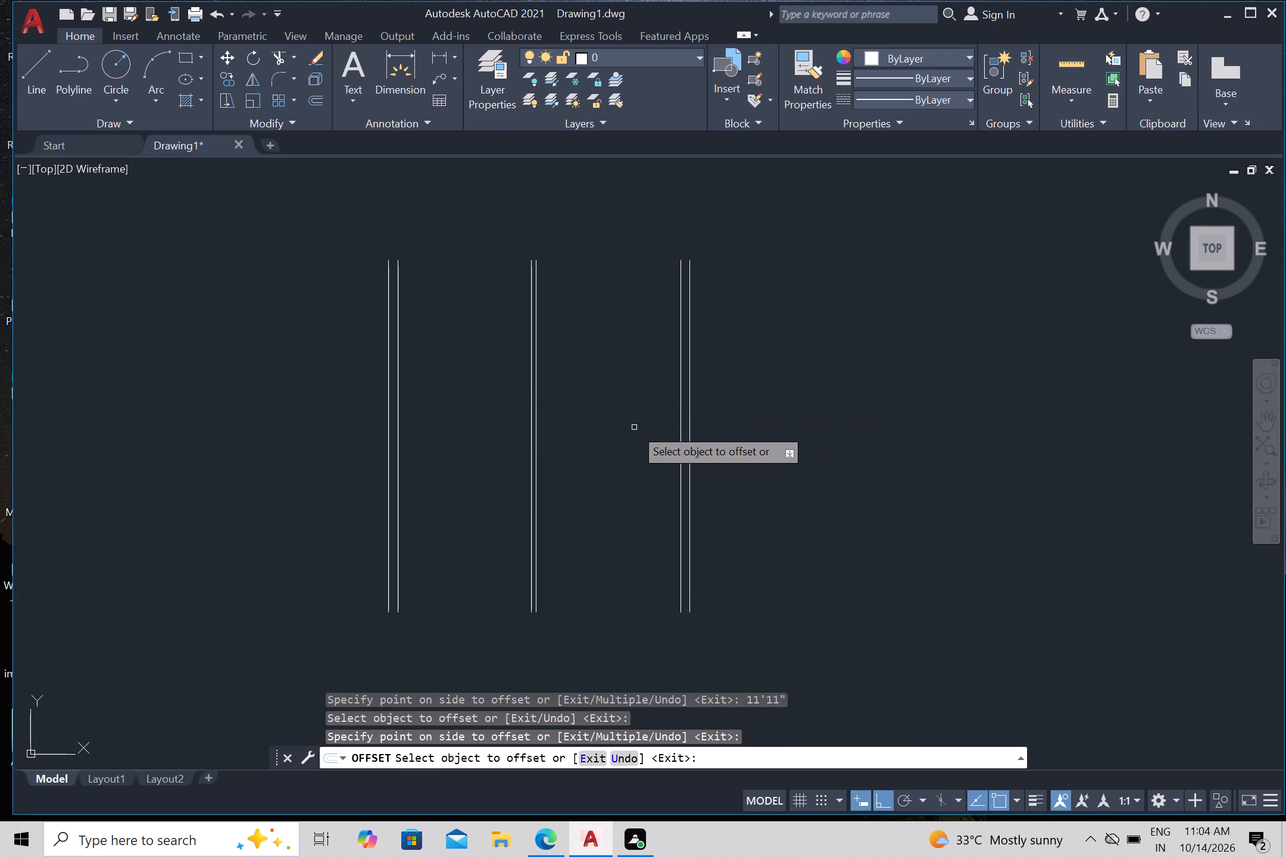
{"action": "key", "text": "Escape"}
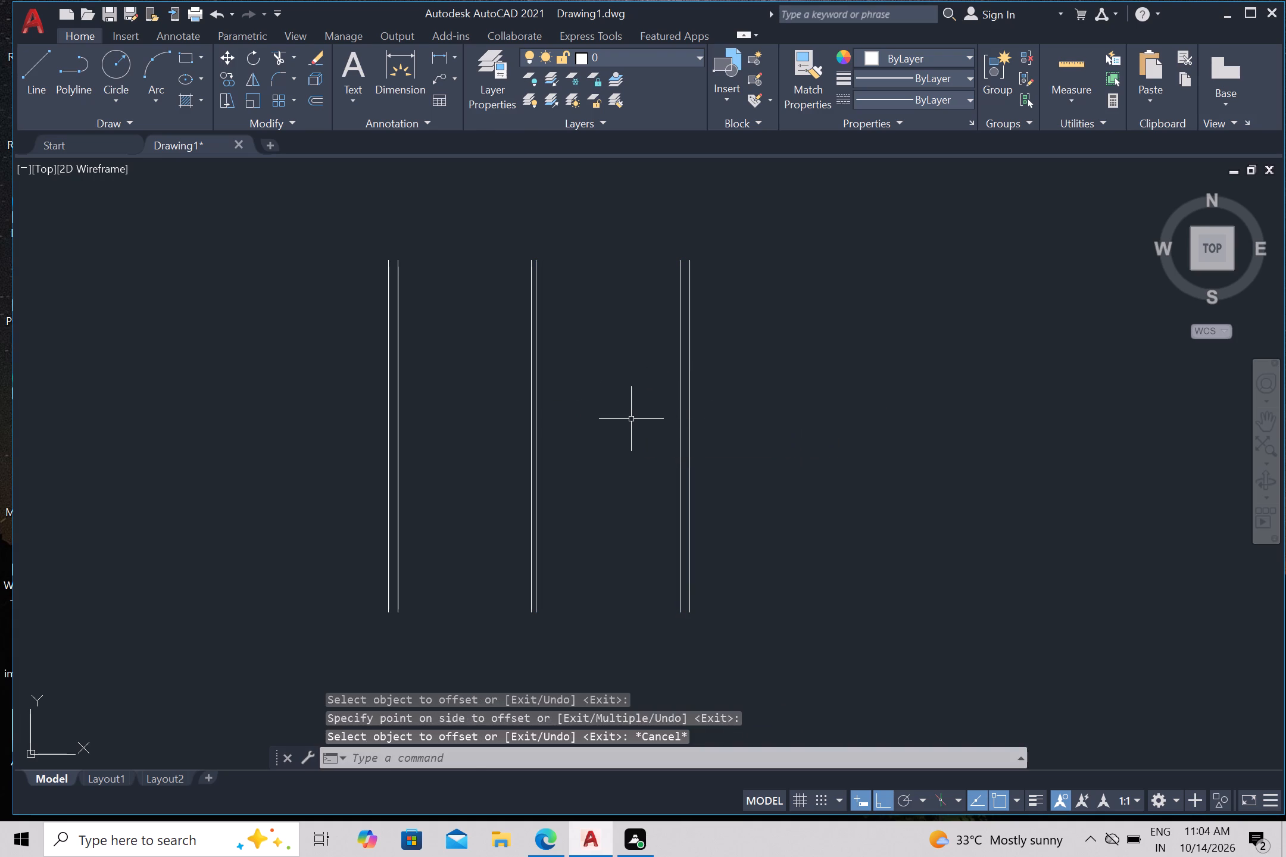
Draw a horizontal line joining the top endpoints of the leftmost and rightmost vertical wall lines.
{"action": "key", "text": "l"}
{"action": "key", "text": "Return"}
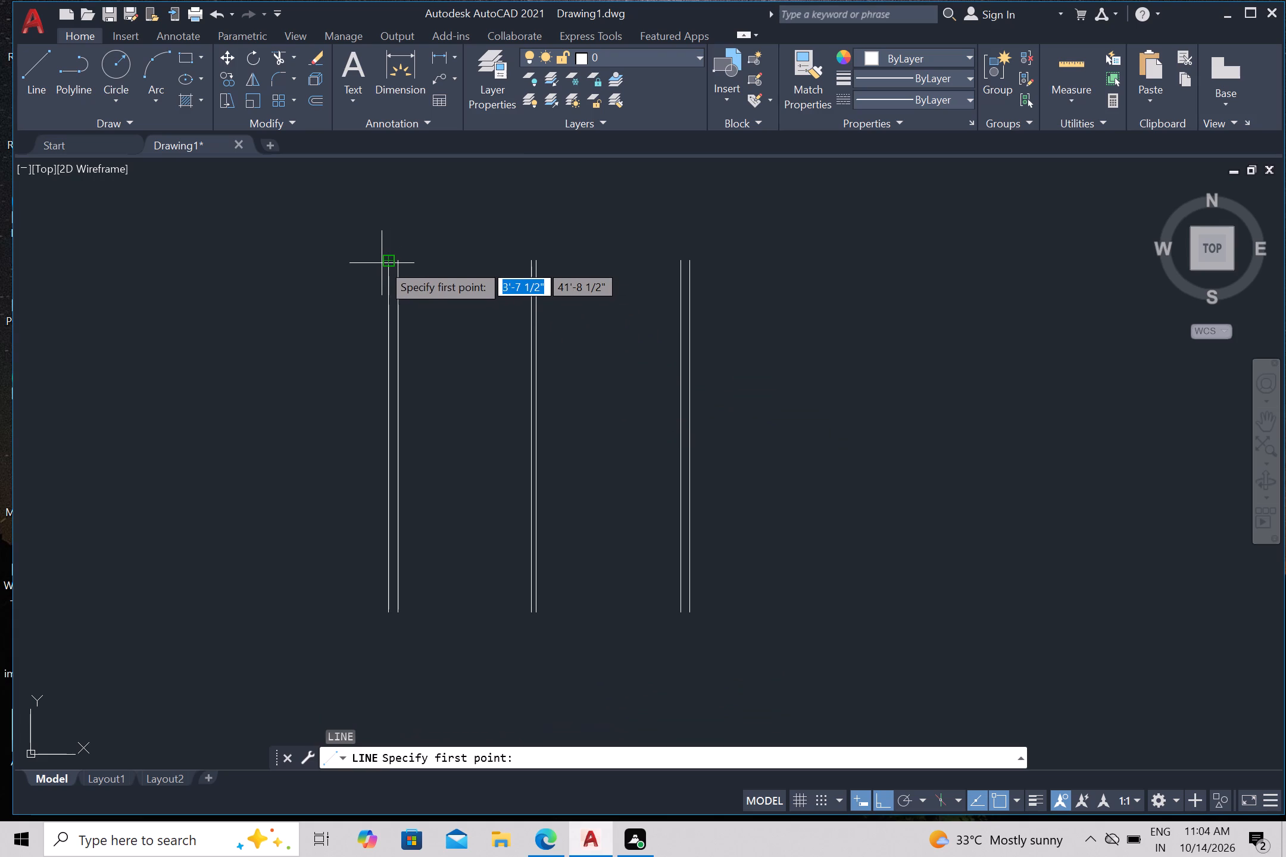
{"action": "left_click", "coordinate": [387, 262]}
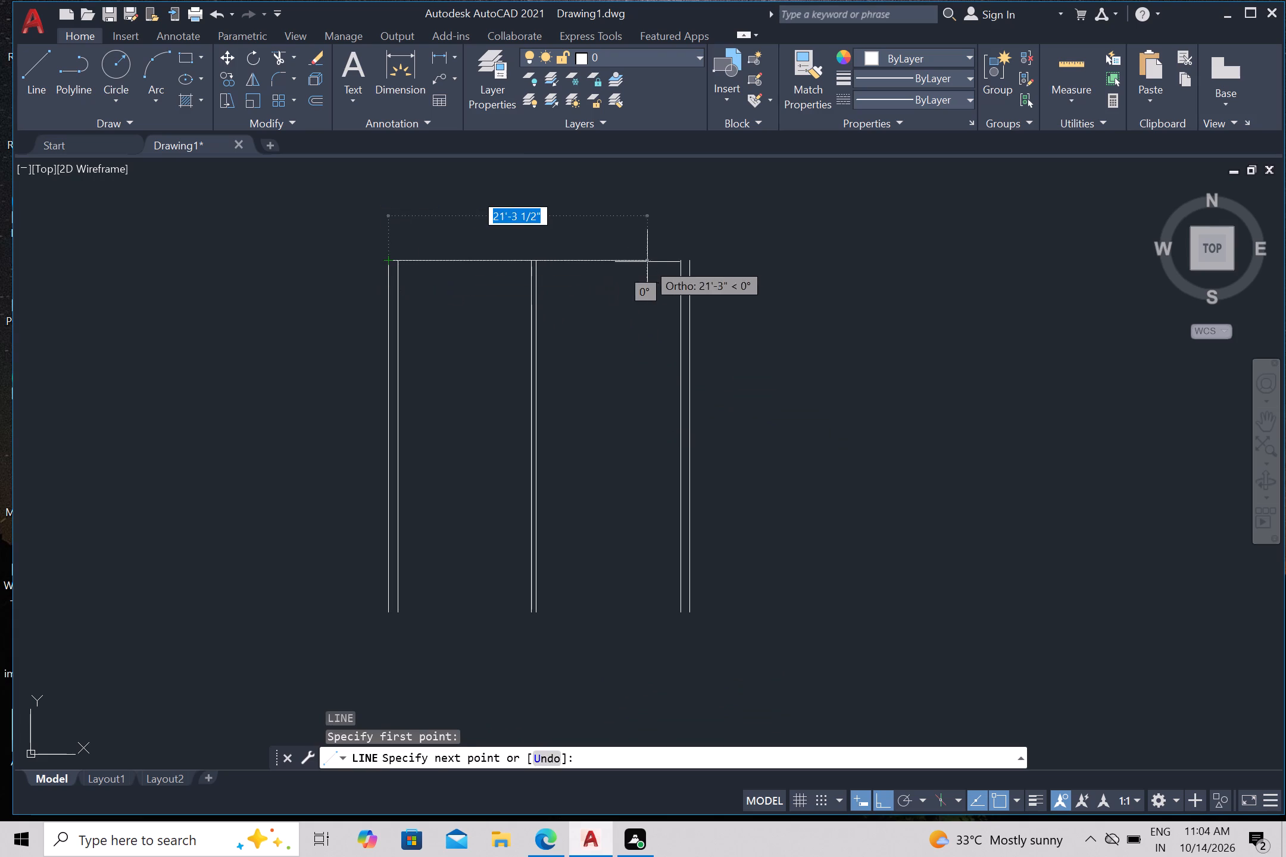
{"action": "scroll", "coordinate": [682, 264], "scroll_direction": "up", "scroll_amount": 3}
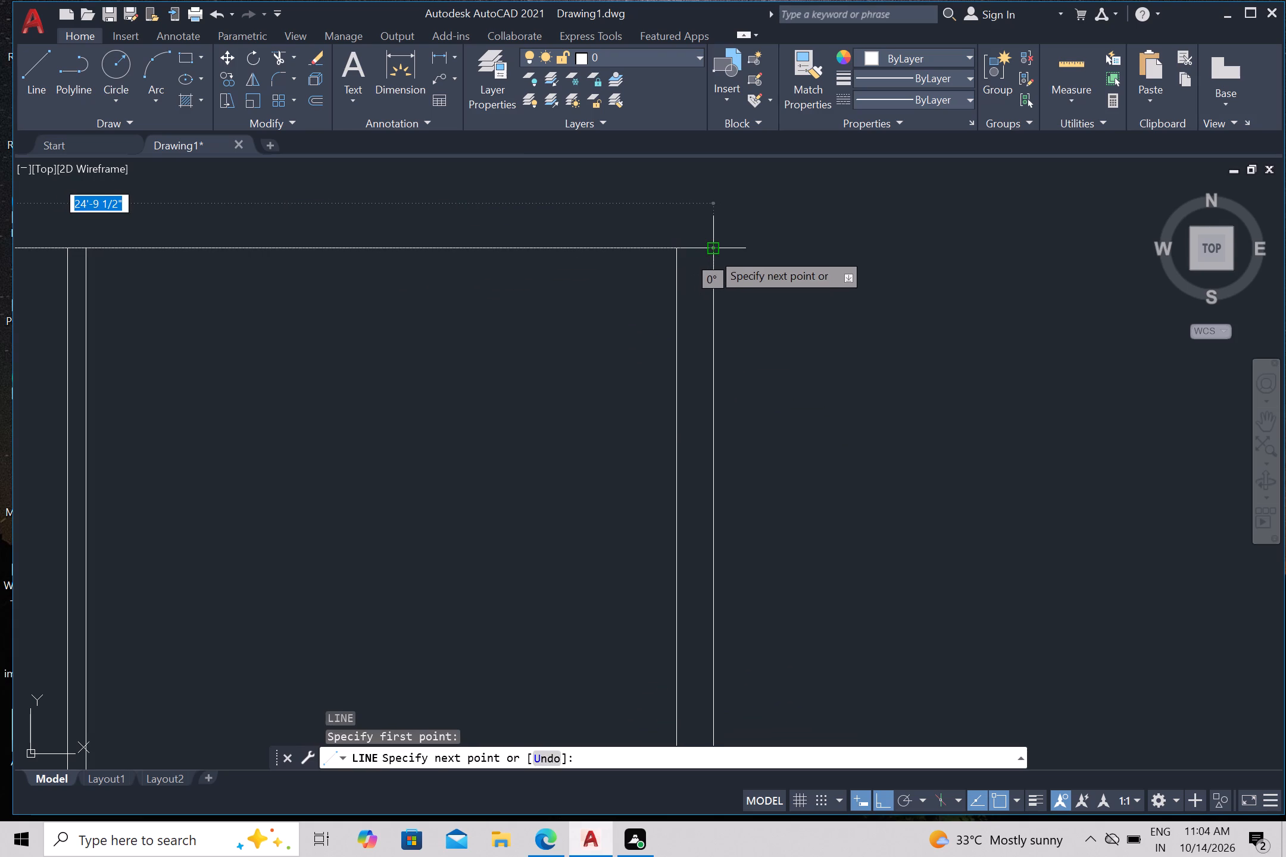
{"action": "left_click", "coordinate": [712, 251]}
{"action": "key", "text": "Escape"}
{"action": "scroll", "coordinate": [533, 344], "scroll_direction": "down", "scroll_amount": 3}
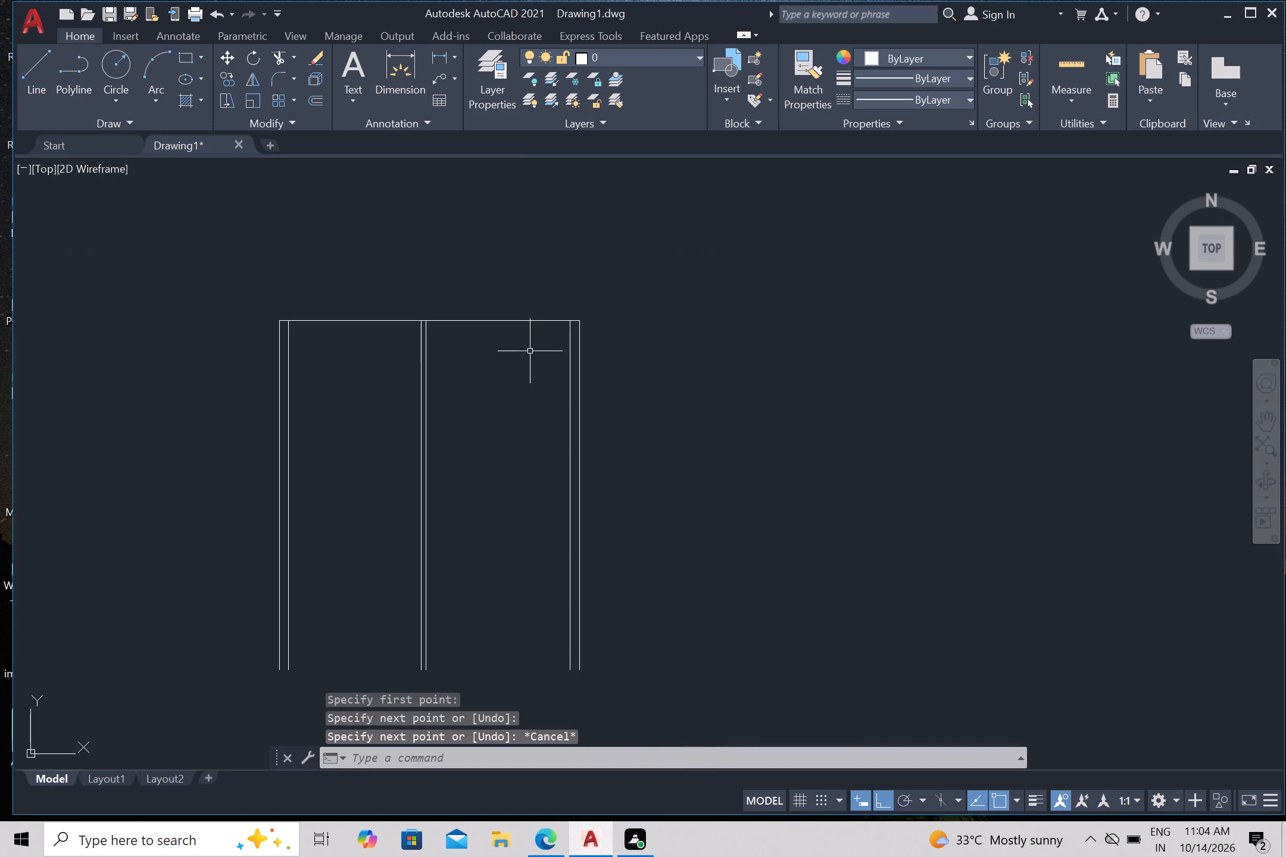
Offset the top horizontal line 9" downward to form the top outer wall.
{"action": "key", "text": "o"}
{"action": "key", "text": "Return"}
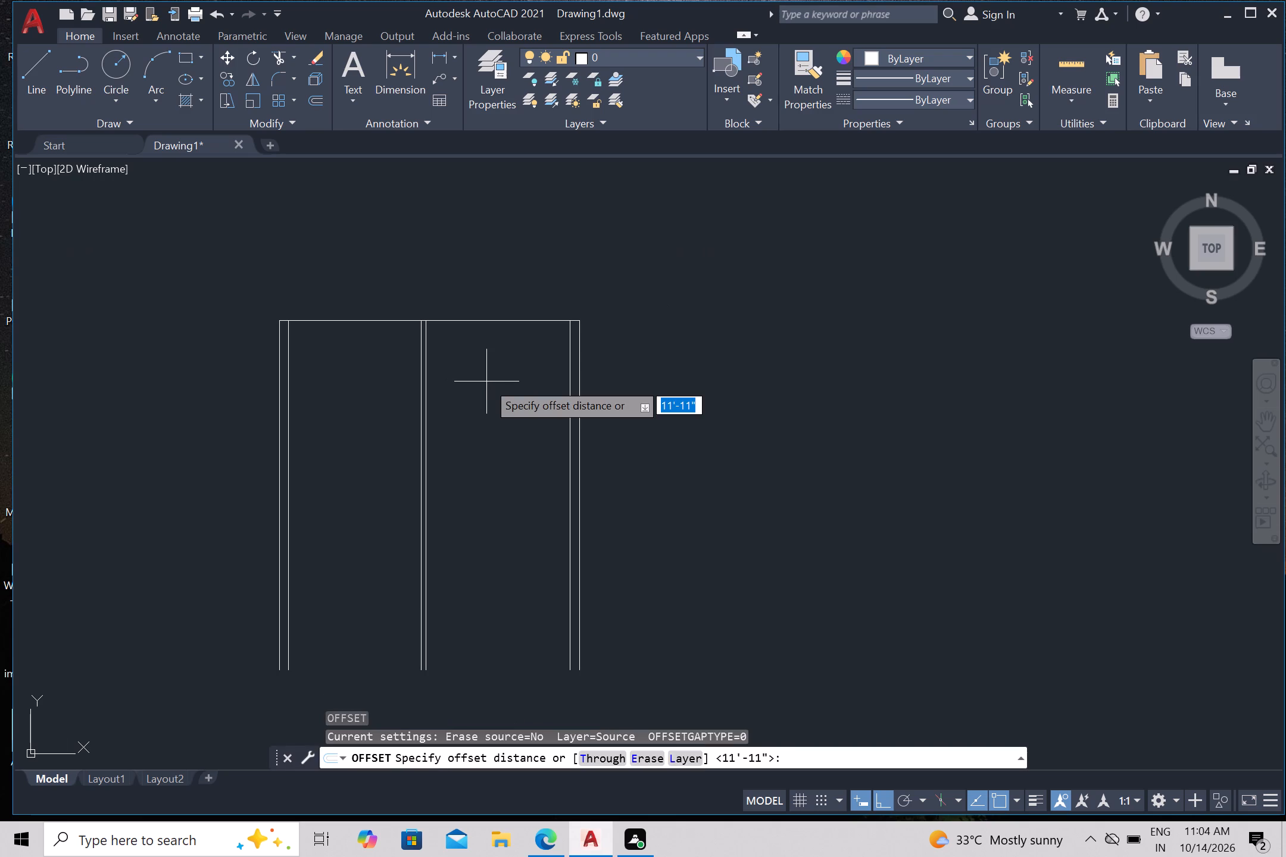
{"action": "type", "text": "9\""}
{"action": "key", "text": "Return"}
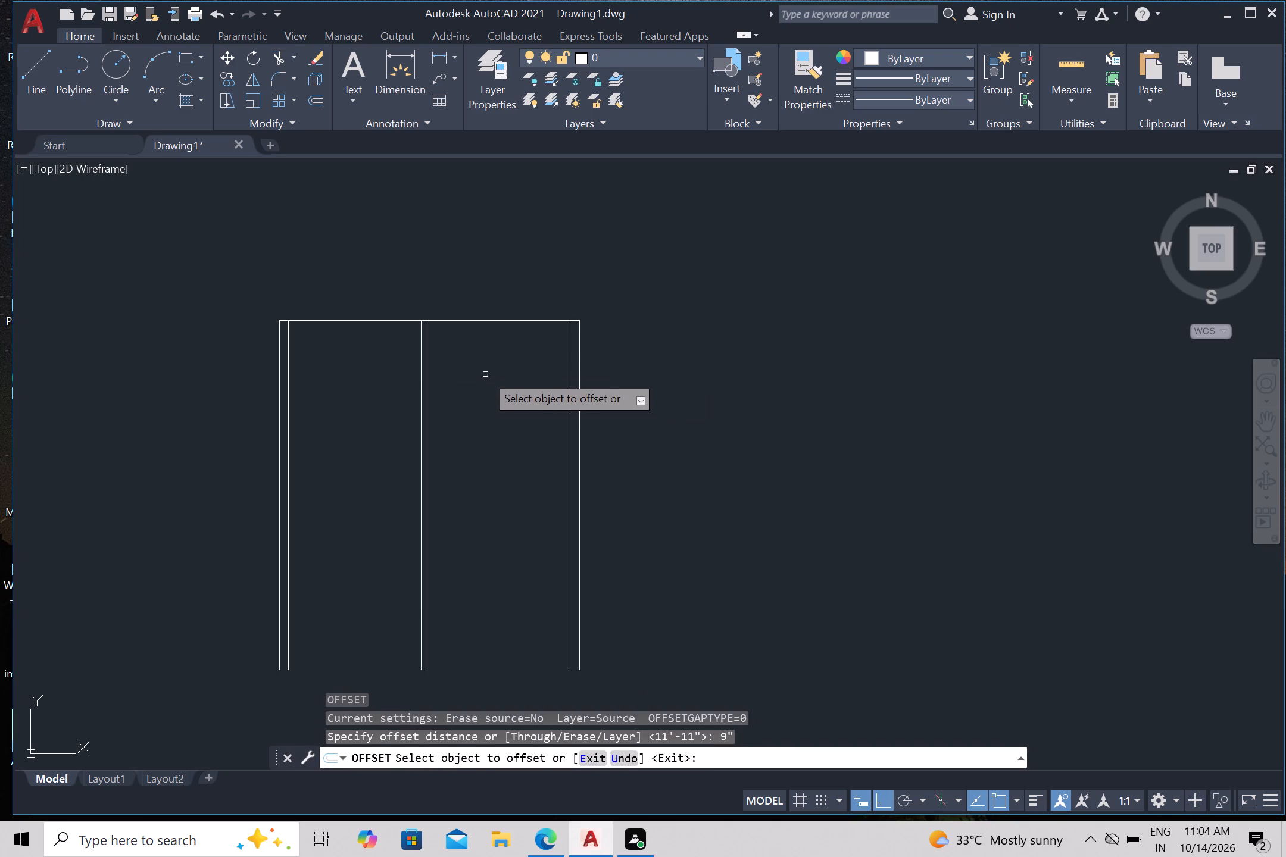
{"action": "left_click", "coordinate": [485, 321]}
{"action": "left_click_drag", "start_coordinate": [466, 381], "coordinate": [466, 391]}
{"action": "key", "text": "Escape"}
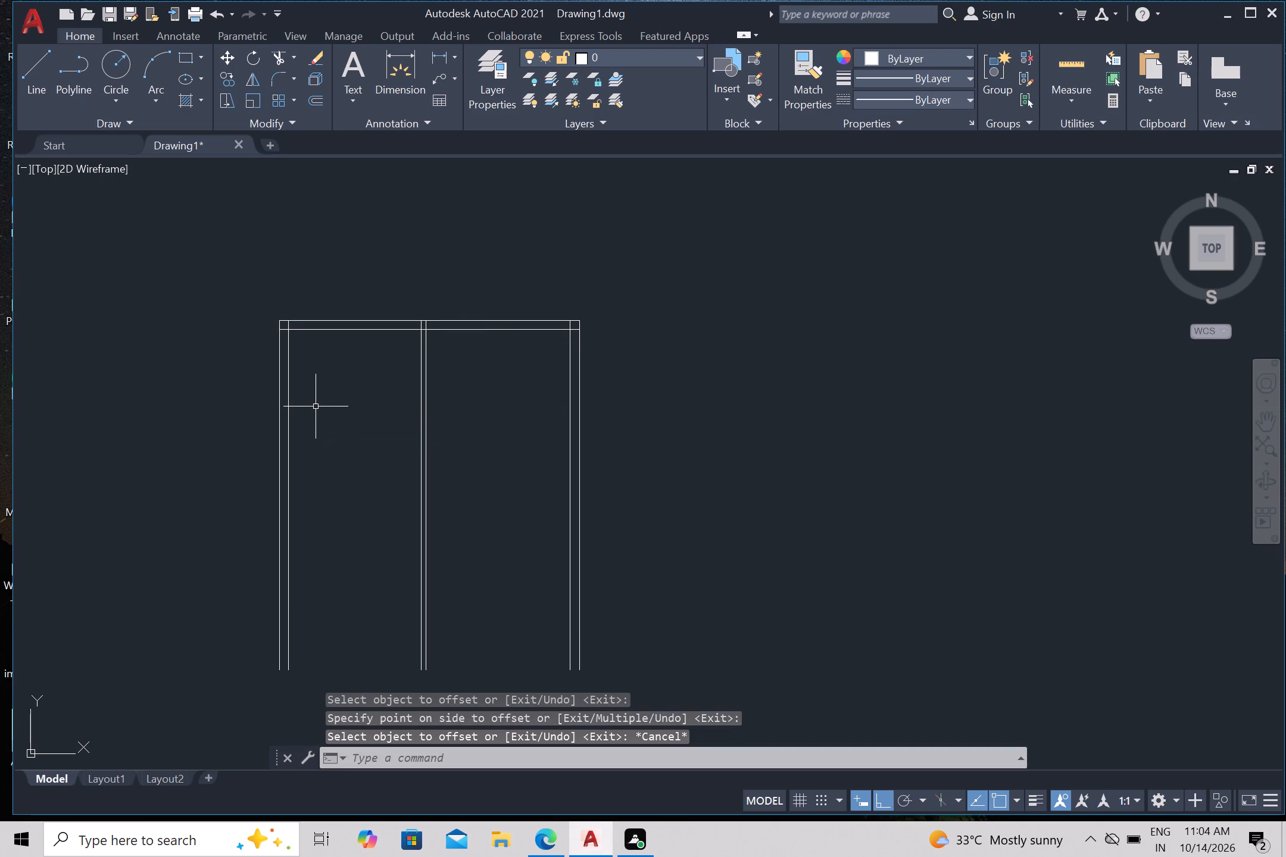
Trim the overlapping inner wall lines at the top-left corner and the partition lines where they cross the top wall.
{"action": "type", "text": "tr"}
{"action": "key", "text": "Return"}
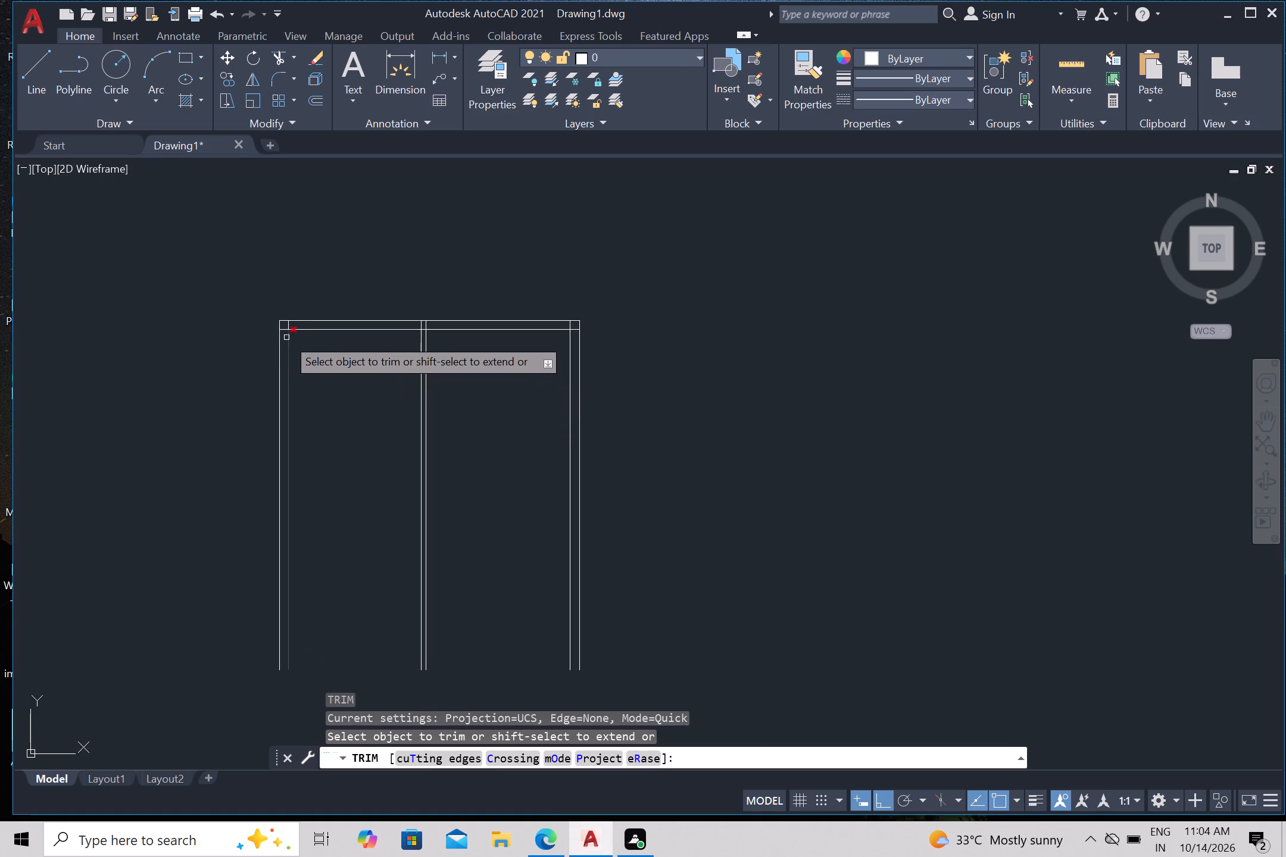
{"action": "scroll", "coordinate": [286, 336], "scroll_direction": "up", "scroll_amount": 3}
{"action": "left_click", "coordinate": [274, 317]}
{"action": "left_click", "coordinate": [279, 284]}
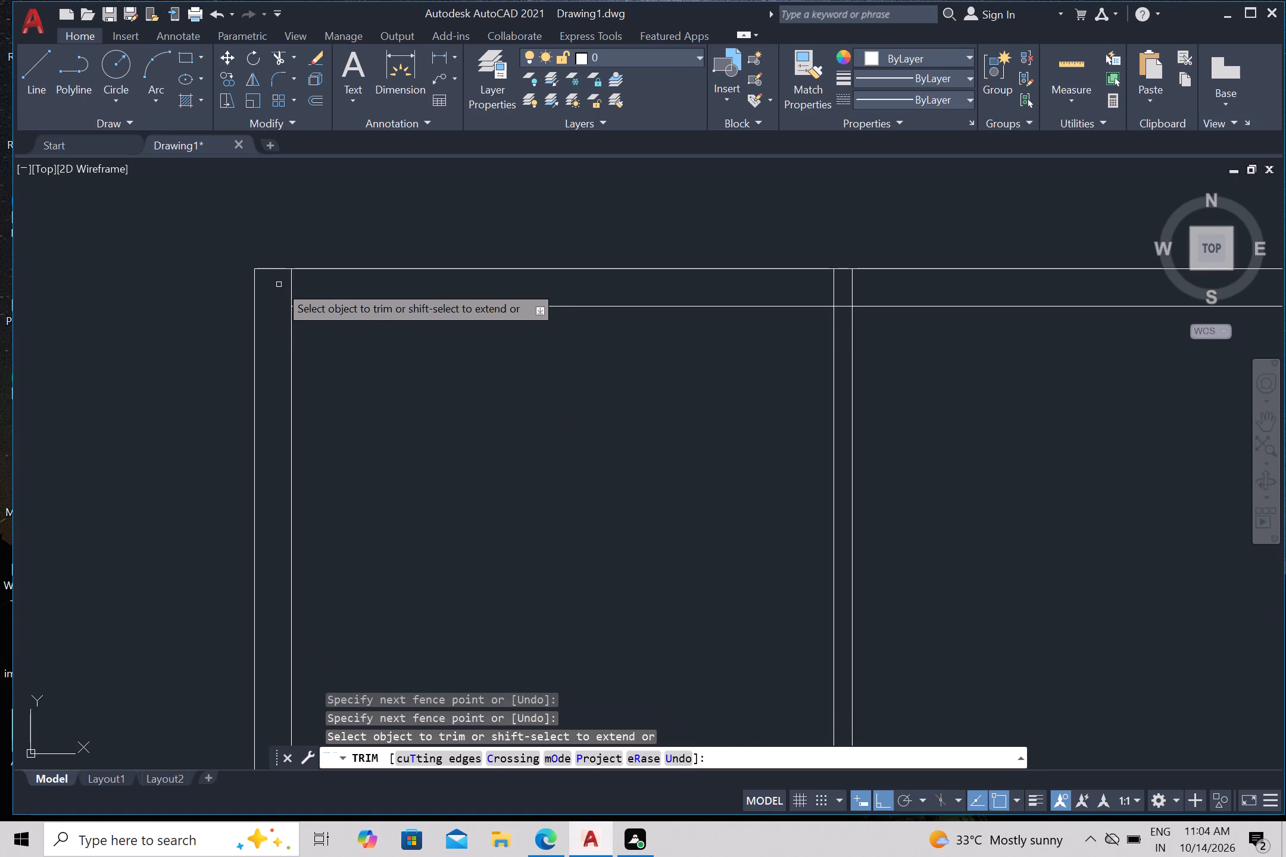
{"action": "left_click", "coordinate": [282, 287]}
{"action": "left_click", "coordinate": [302, 282]}
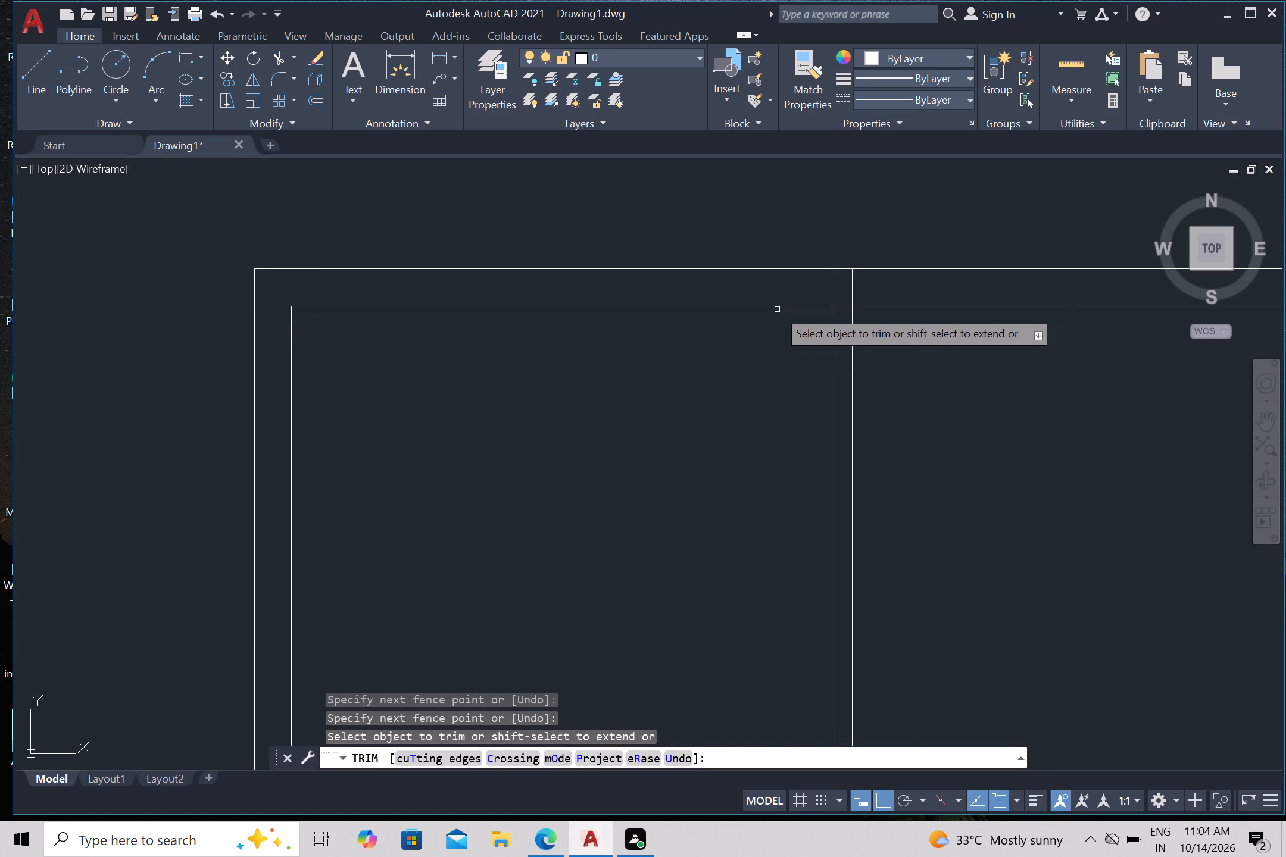
{"action": "left_click", "coordinate": [797, 287]}
{"action": "left_click", "coordinate": [879, 283]}
Trim the overlapping inner wall lines at the plan's top-right corner.
{"action": "scroll", "coordinate": [880, 283], "scroll_direction": "down", "scroll_amount": 3}
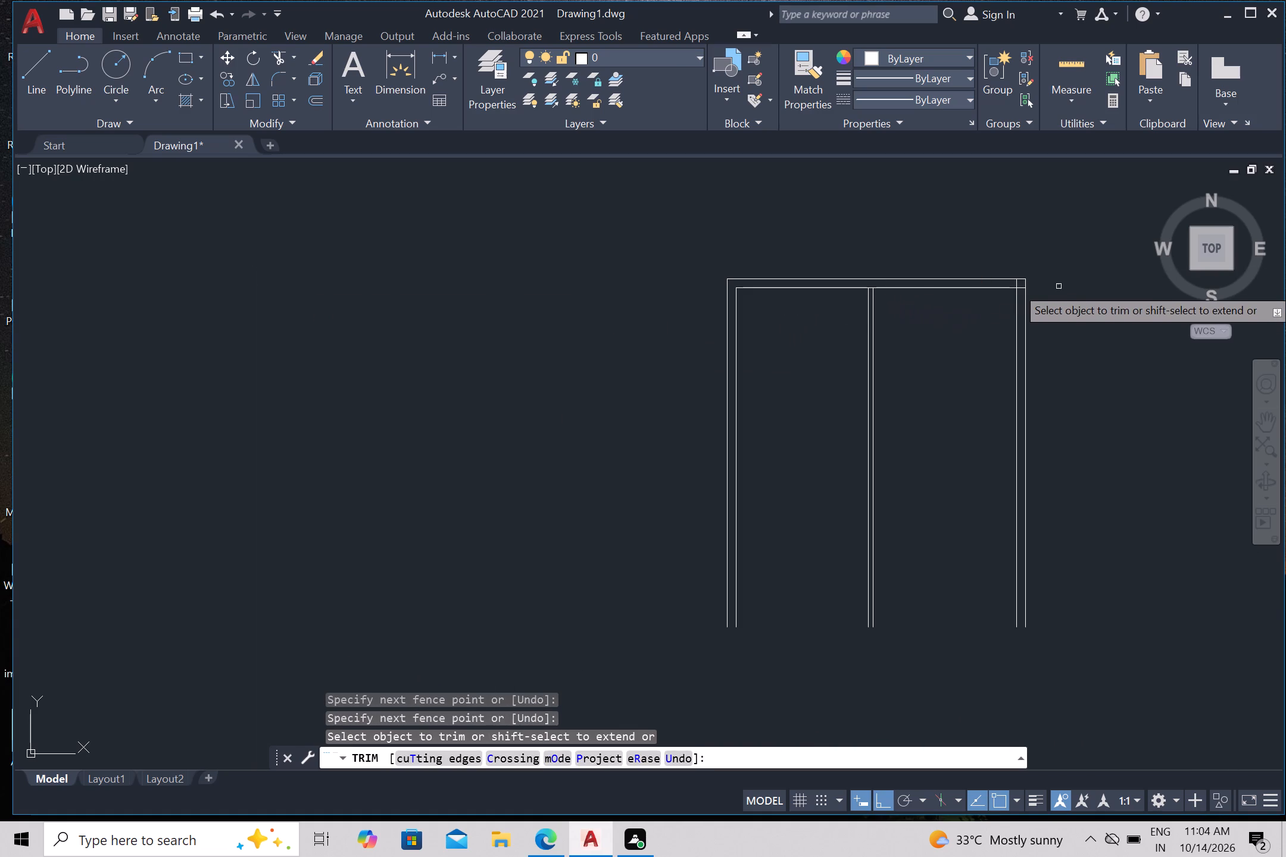
{"action": "scroll", "coordinate": [1028, 287], "scroll_direction": "up", "scroll_amount": 5}
{"action": "left_click_drag", "start_coordinate": [844, 258], "coordinate": [853, 258]}
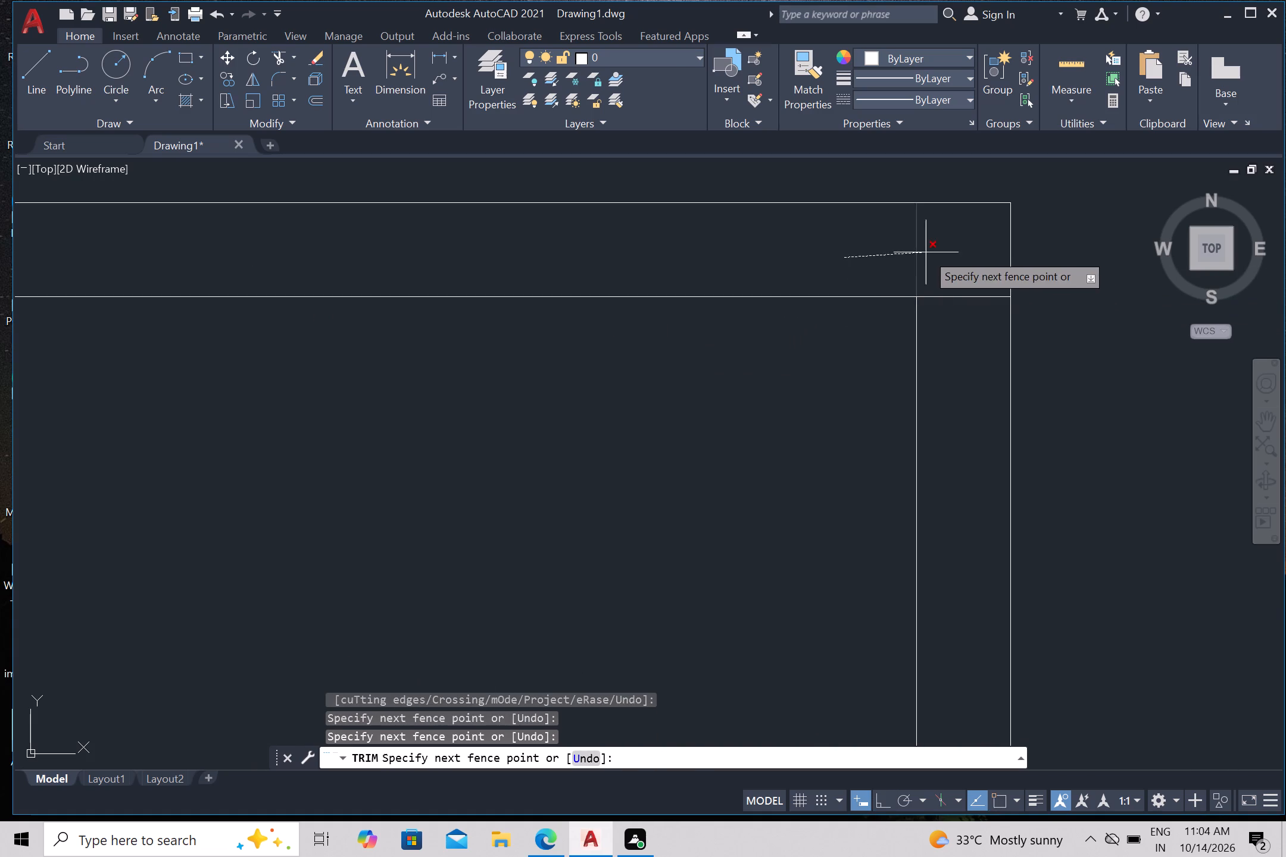
{"action": "double_click", "coordinate": [935, 252]}
{"action": "left_click", "coordinate": [948, 320]}
{"action": "scroll", "coordinate": [950, 320], "scroll_direction": "down", "scroll_amount": 4}
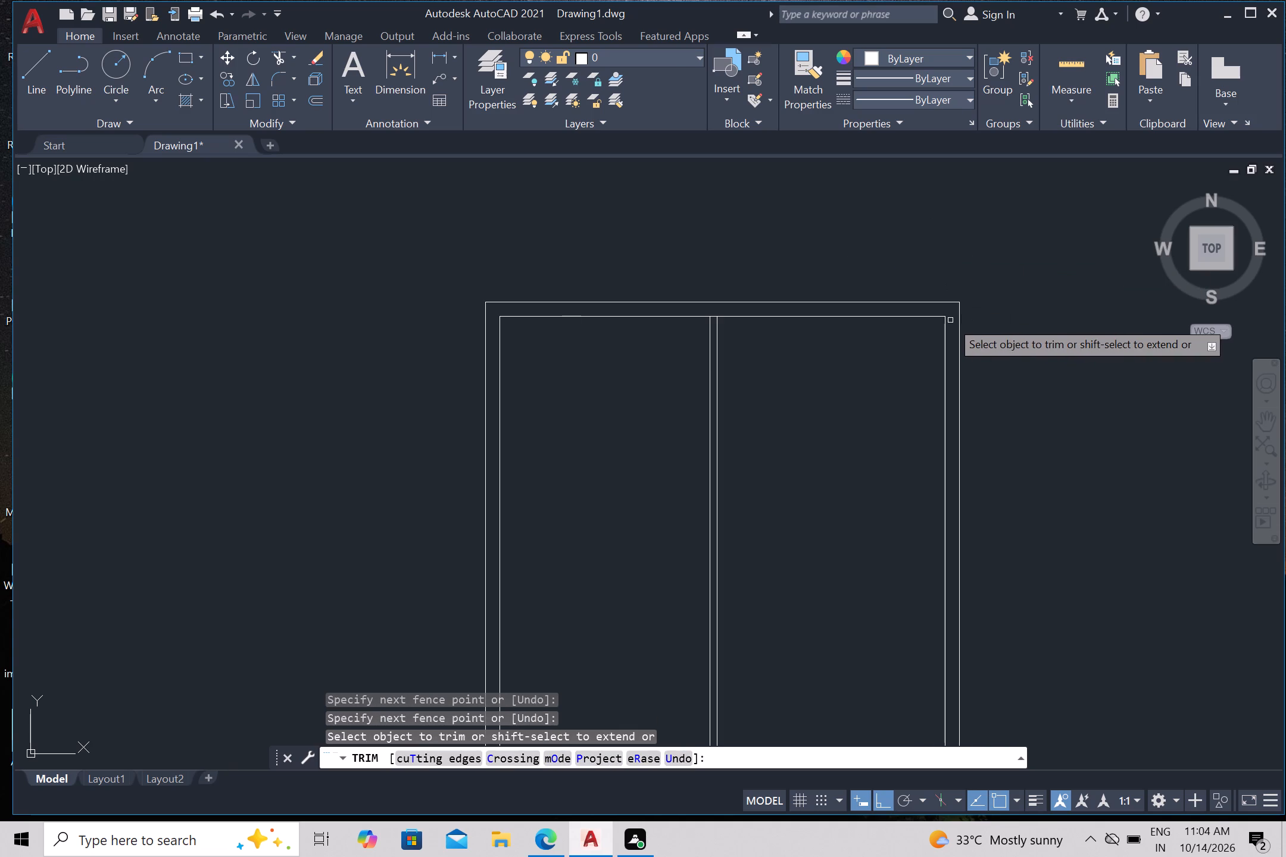
Trim the top wall's inner line between the two partition lines to open the wall junction.
{"action": "scroll", "coordinate": [732, 315], "scroll_direction": "up", "scroll_amount": 2}
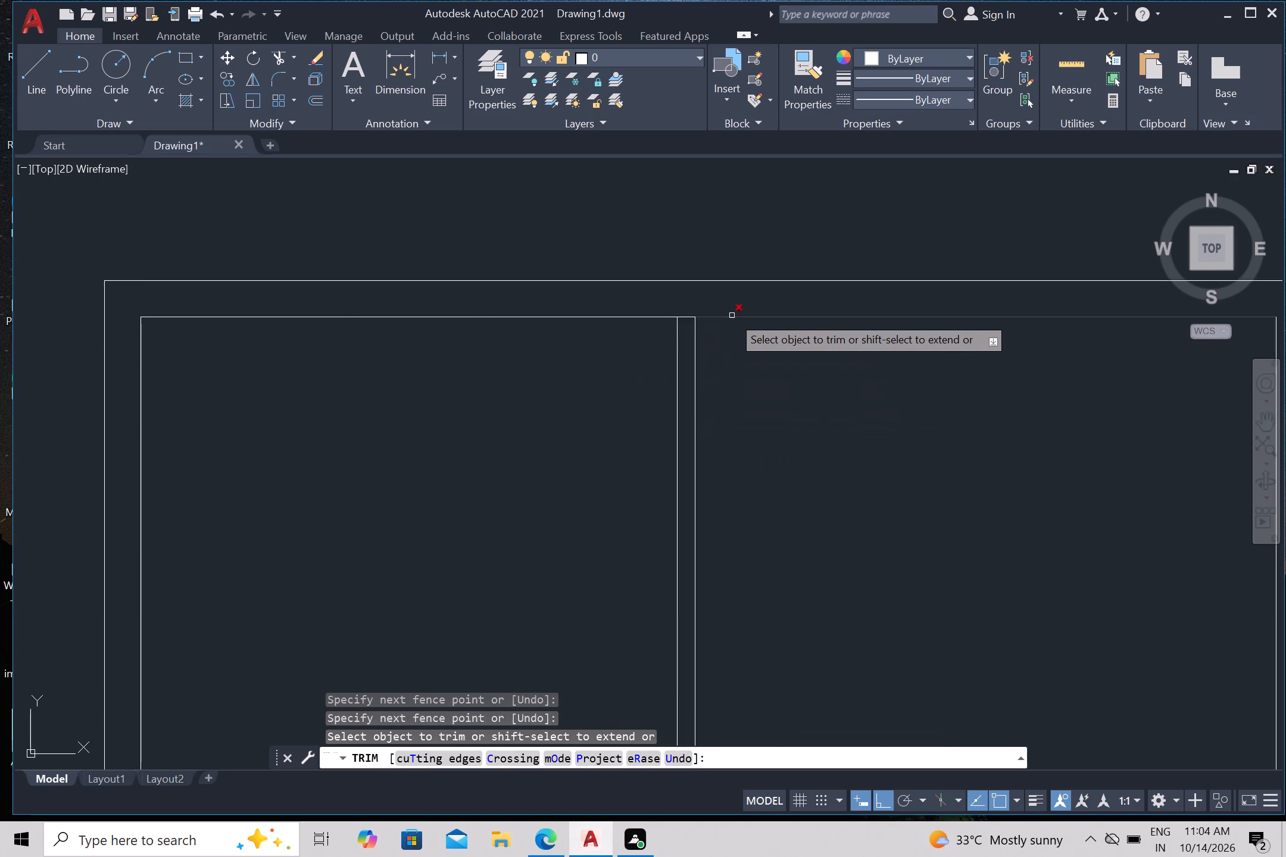
{"action": "scroll", "coordinate": [732, 314], "scroll_direction": "up", "scroll_amount": 1}
{"action": "scroll", "coordinate": [651, 333], "scroll_direction": "up", "scroll_amount": 1}
{"action": "left_click", "coordinate": [658, 330]}
{"action": "left_click", "coordinate": [666, 288]}
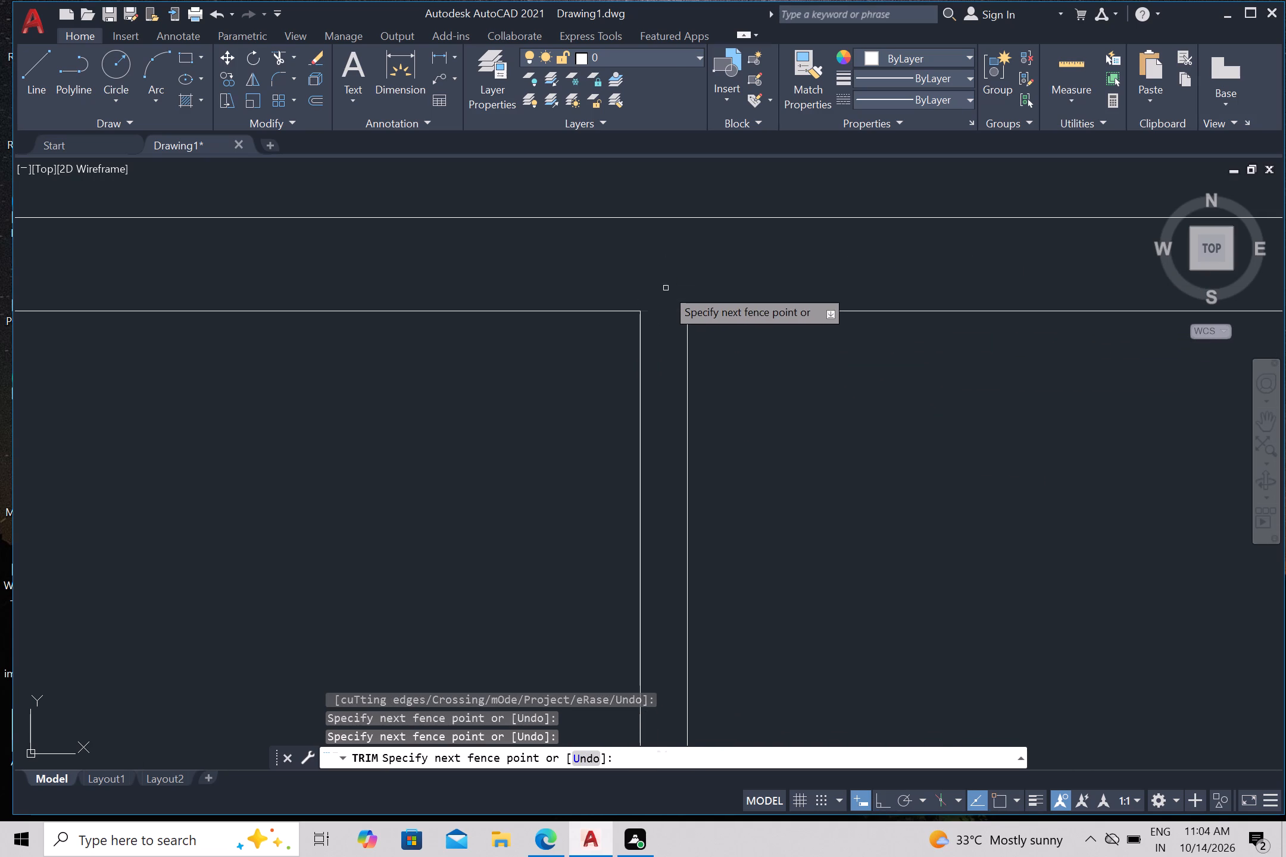
{"action": "scroll", "coordinate": [685, 295], "scroll_direction": "down", "scroll_amount": 3}
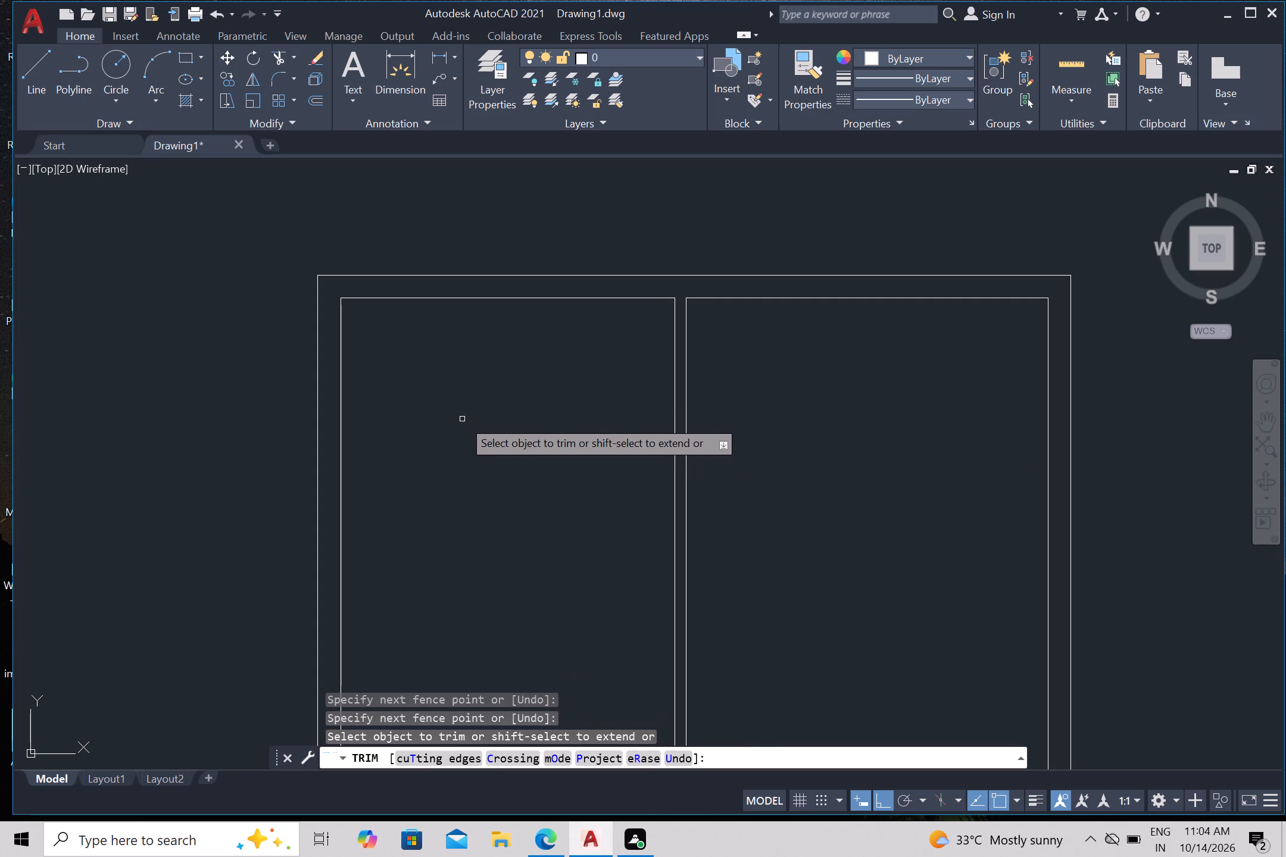
{"action": "key", "text": "Escape"}
Offset the left room's top inner wall line 10'6" downward into the room.
{"action": "key", "text": "o"}
{"action": "key", "text": "Return"}
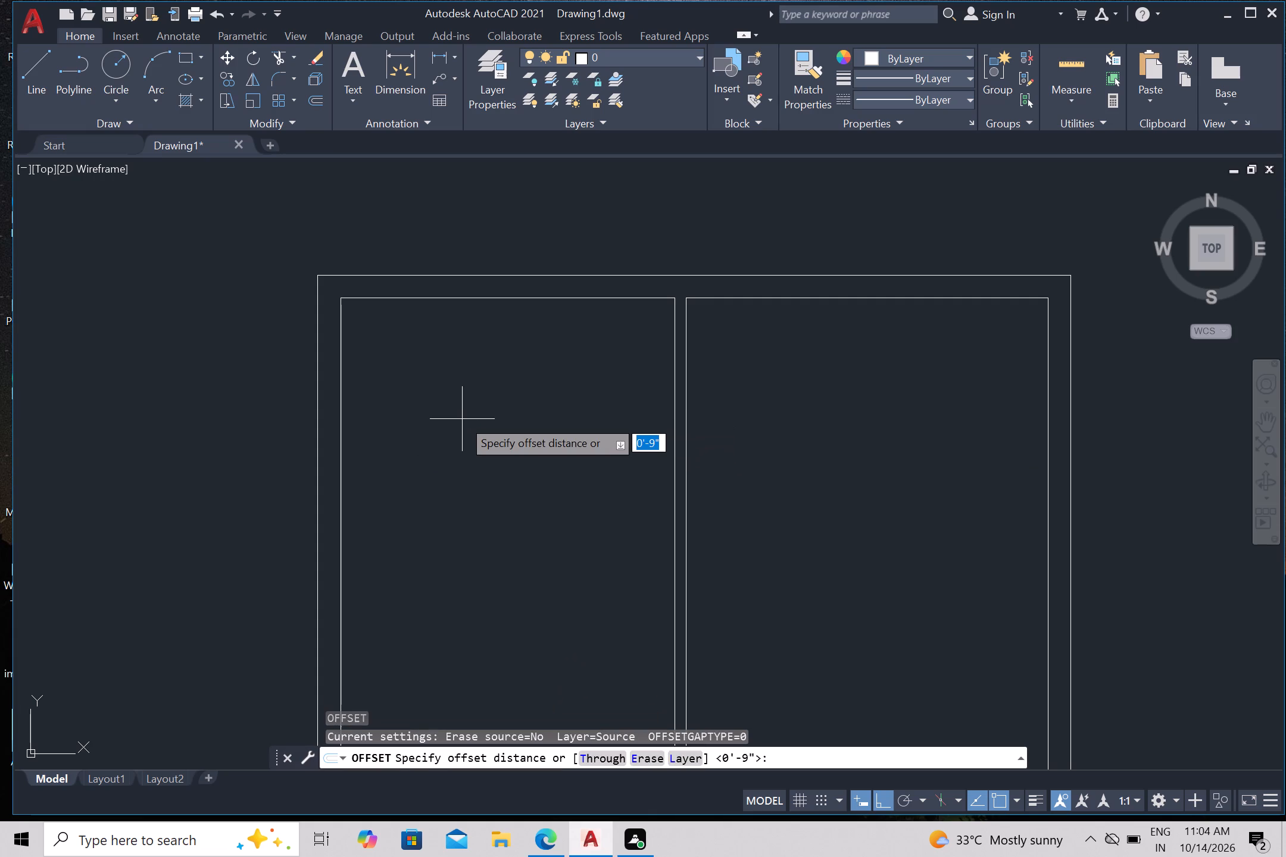
{"action": "type", "text": "10'"}
{"action": "key", "text": "6"}
{"action": "key", "text": "shift+quotedbl"}
{"action": "key", "text": "Return"}
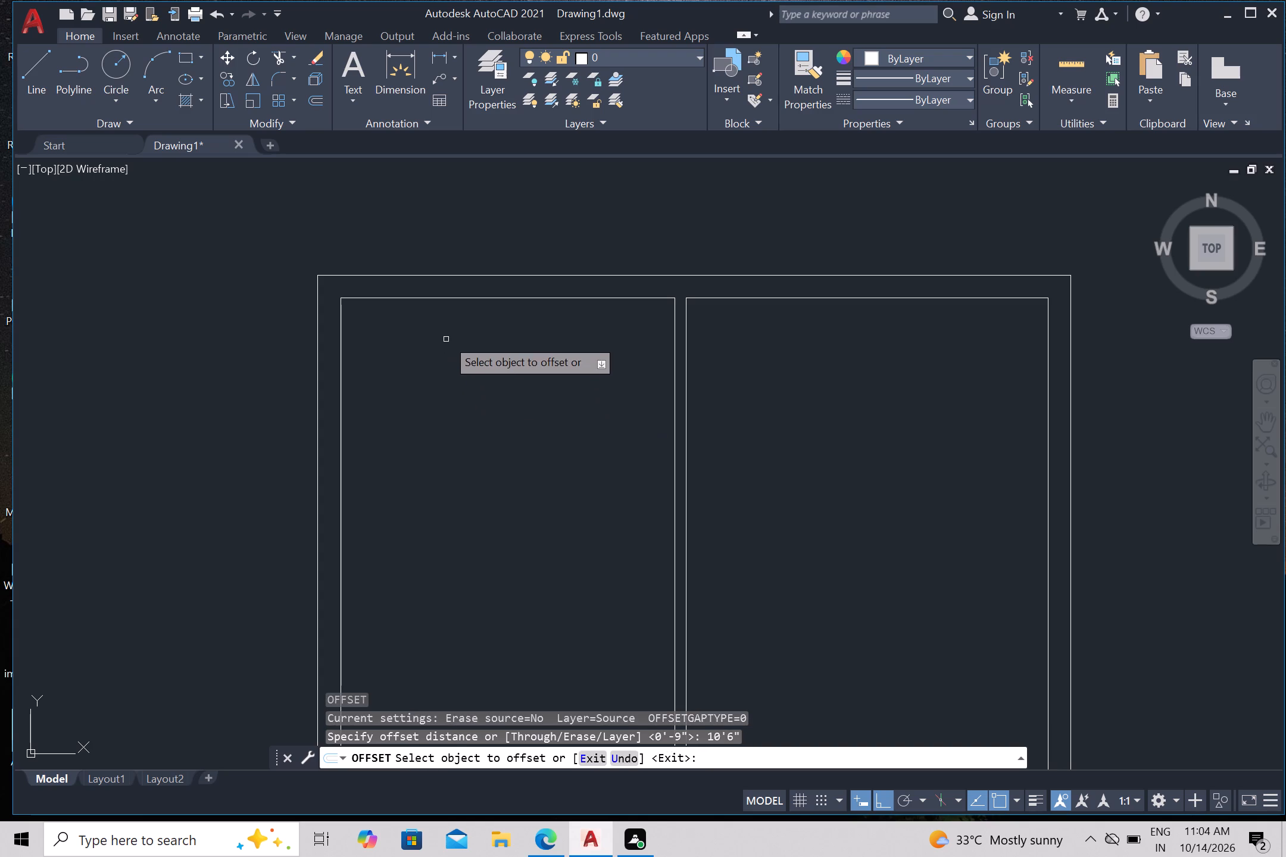
{"action": "left_click", "coordinate": [470, 298]}
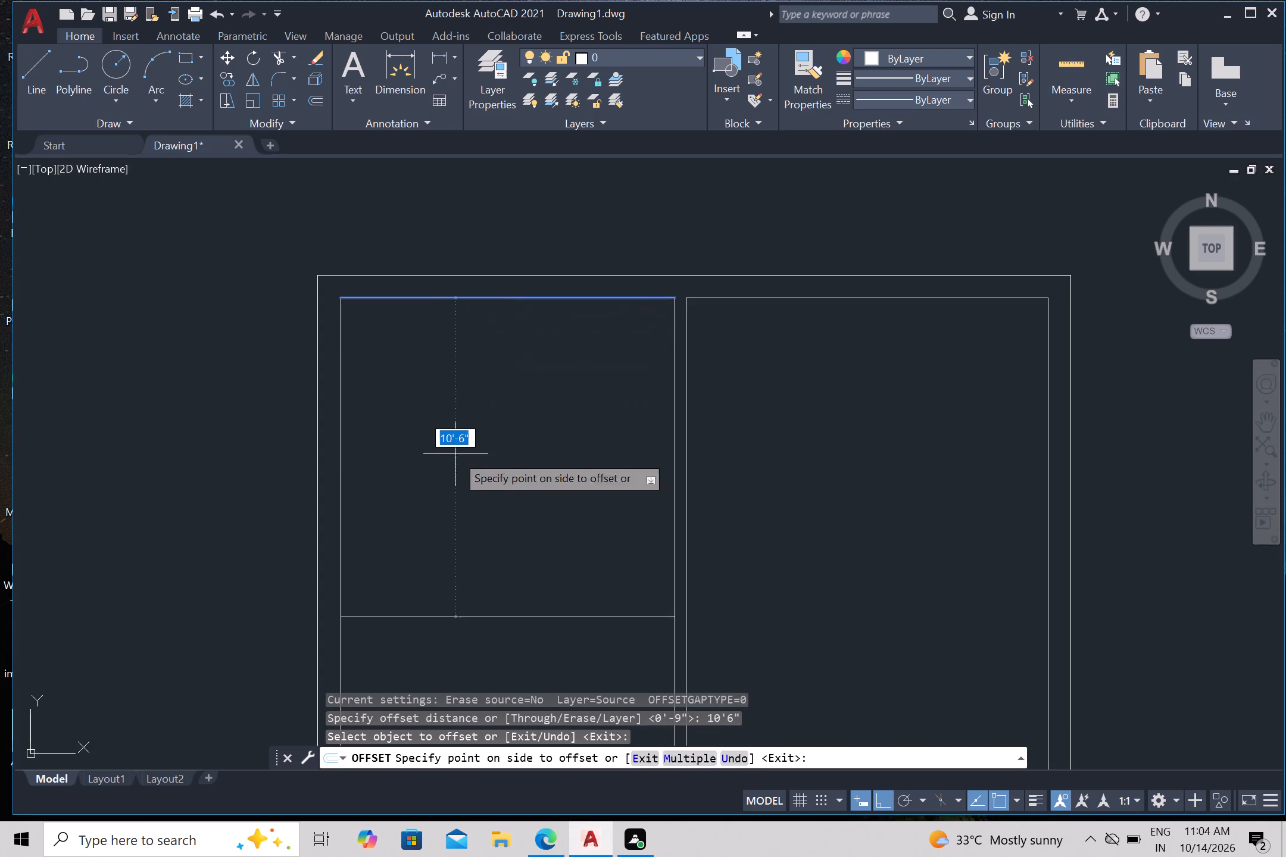
{"action": "left_click_drag", "start_coordinate": [455, 455], "coordinate": [457, 461]}
{"action": "scroll", "coordinate": [499, 472], "scroll_direction": "down", "scroll_amount": 2}
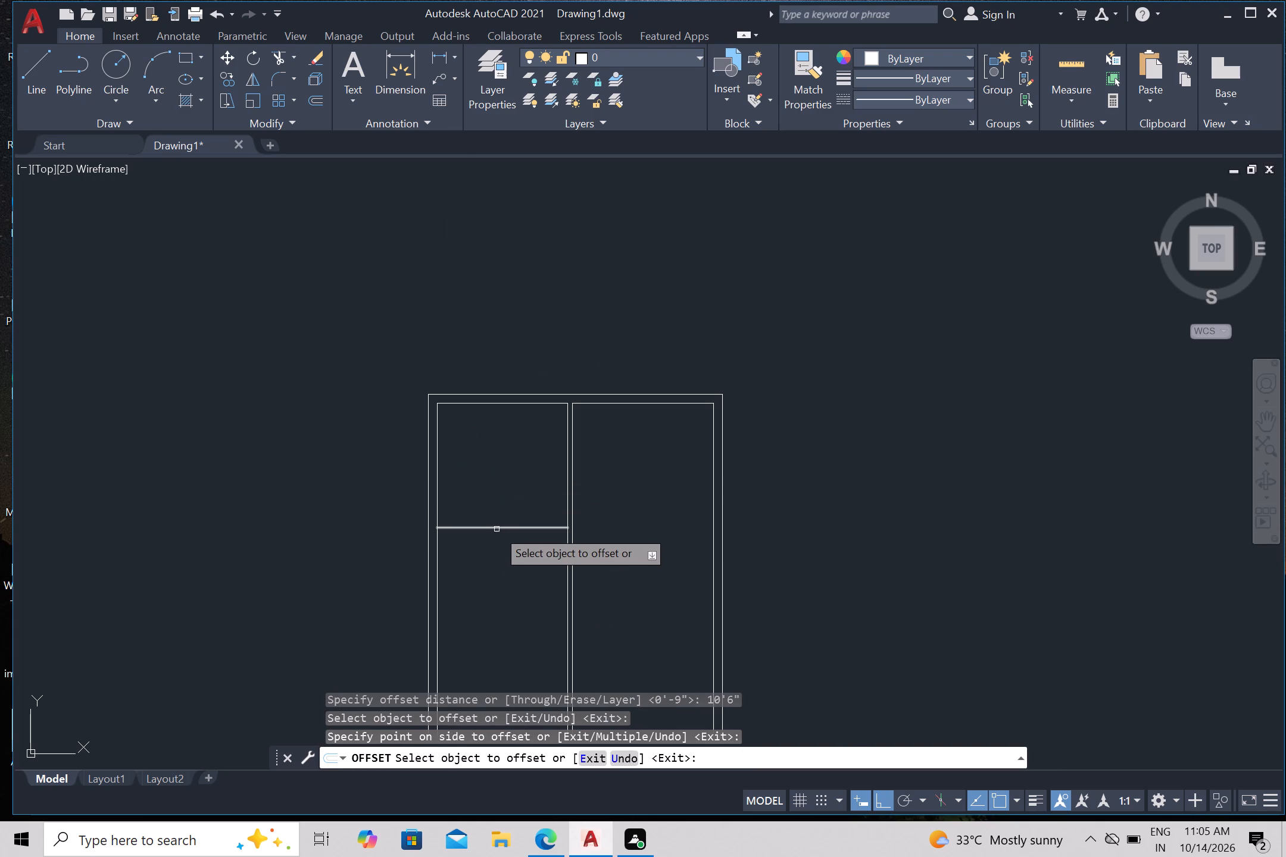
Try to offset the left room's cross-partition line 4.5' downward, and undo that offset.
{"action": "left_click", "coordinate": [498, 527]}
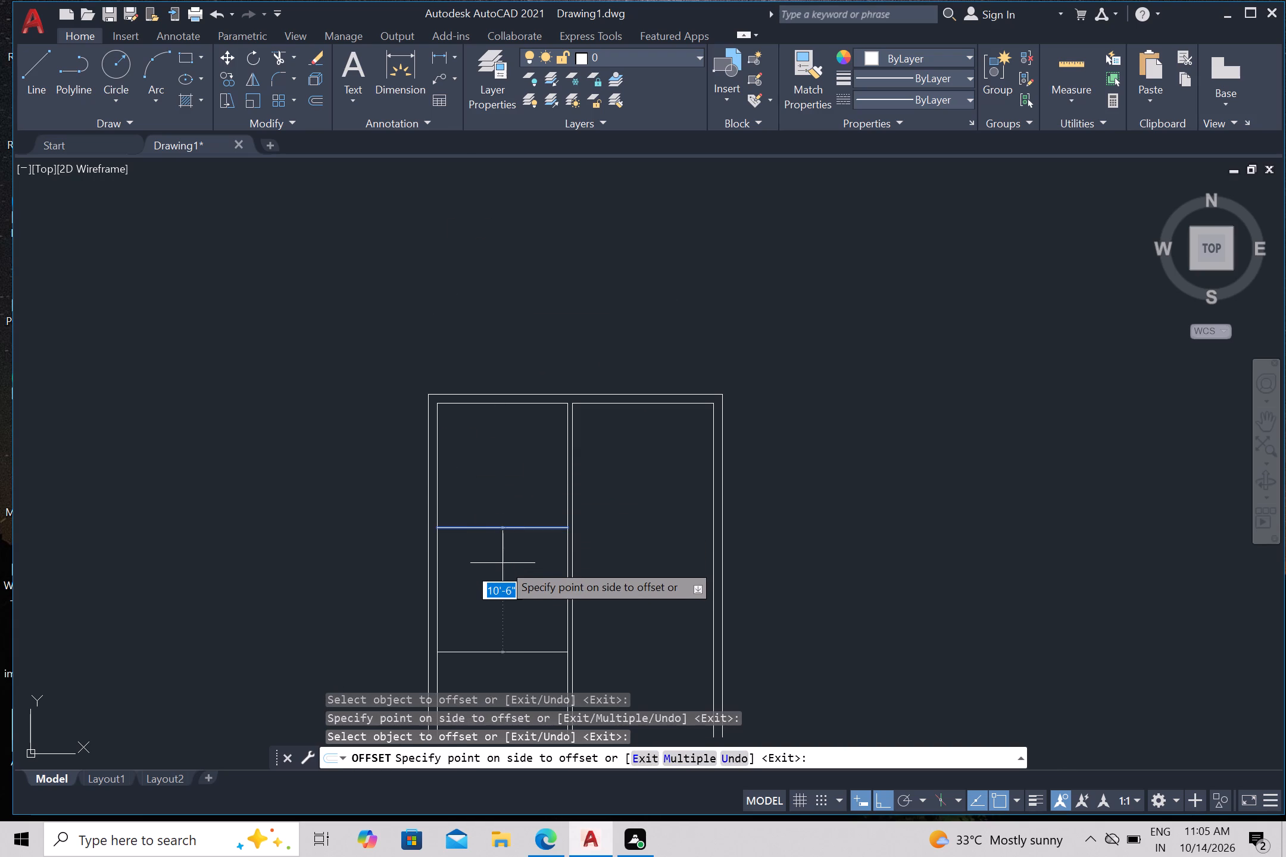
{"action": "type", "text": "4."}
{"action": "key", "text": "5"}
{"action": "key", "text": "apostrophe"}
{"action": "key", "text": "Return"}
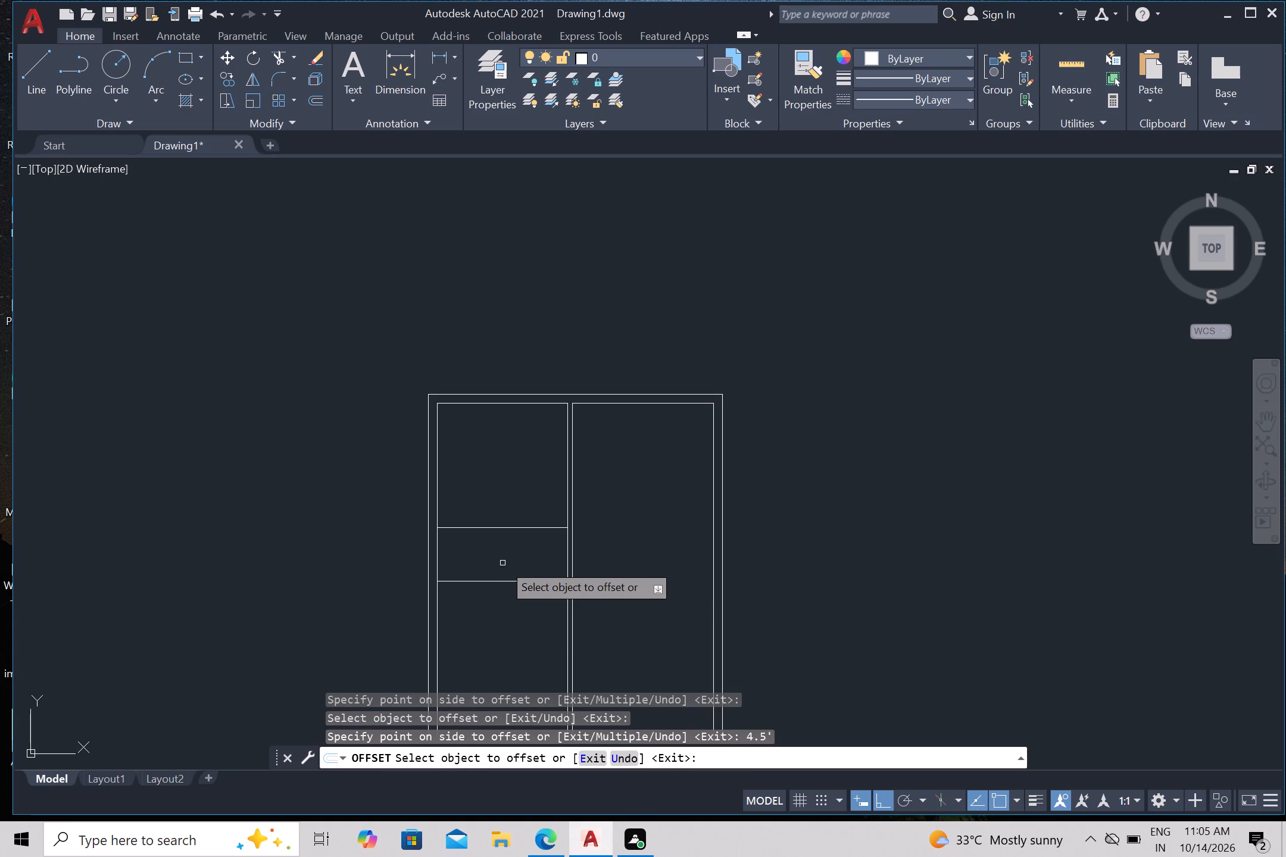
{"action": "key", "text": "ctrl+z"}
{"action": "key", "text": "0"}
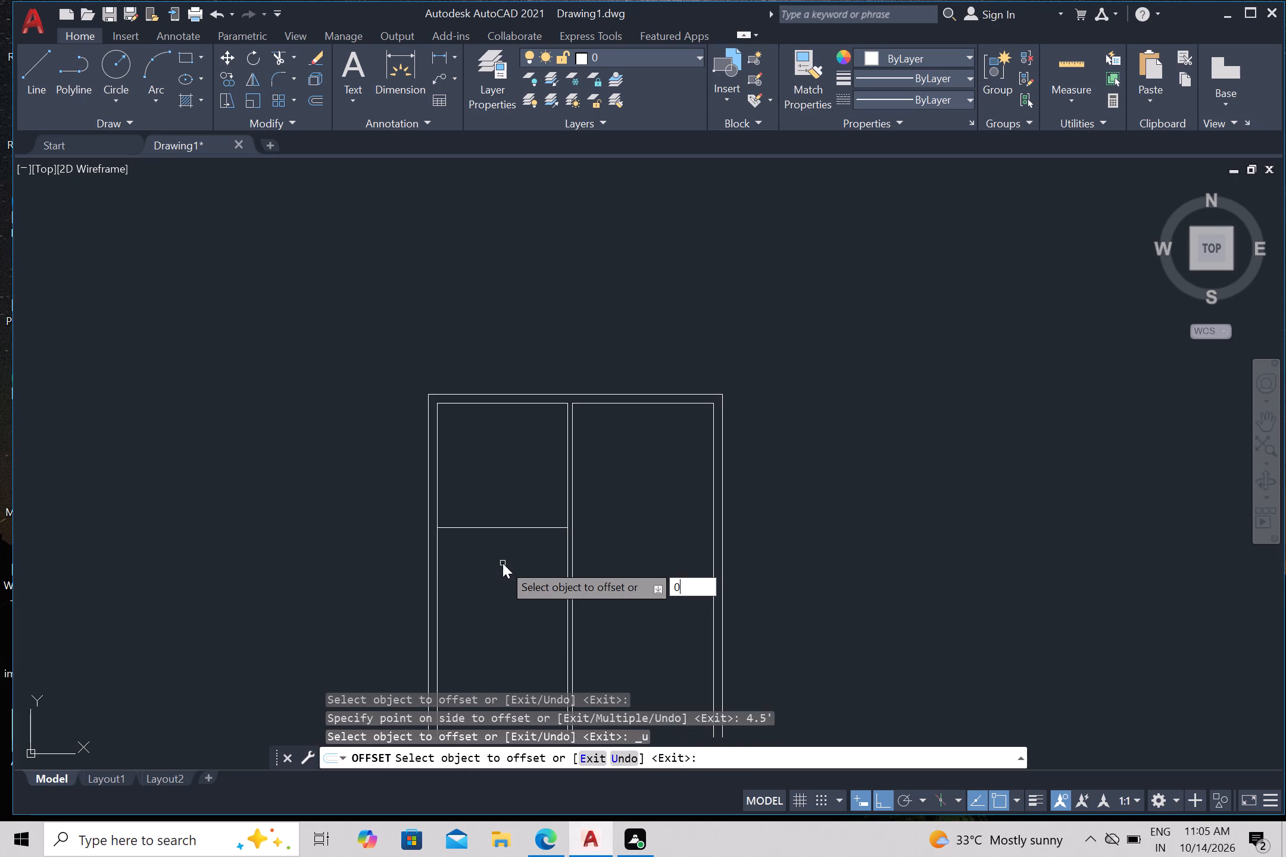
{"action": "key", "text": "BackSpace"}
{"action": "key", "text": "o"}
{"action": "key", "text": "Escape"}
Offset the left room's cross-partition line 4.5" downward to form the partition thickness.
{"action": "key", "text": "o"}
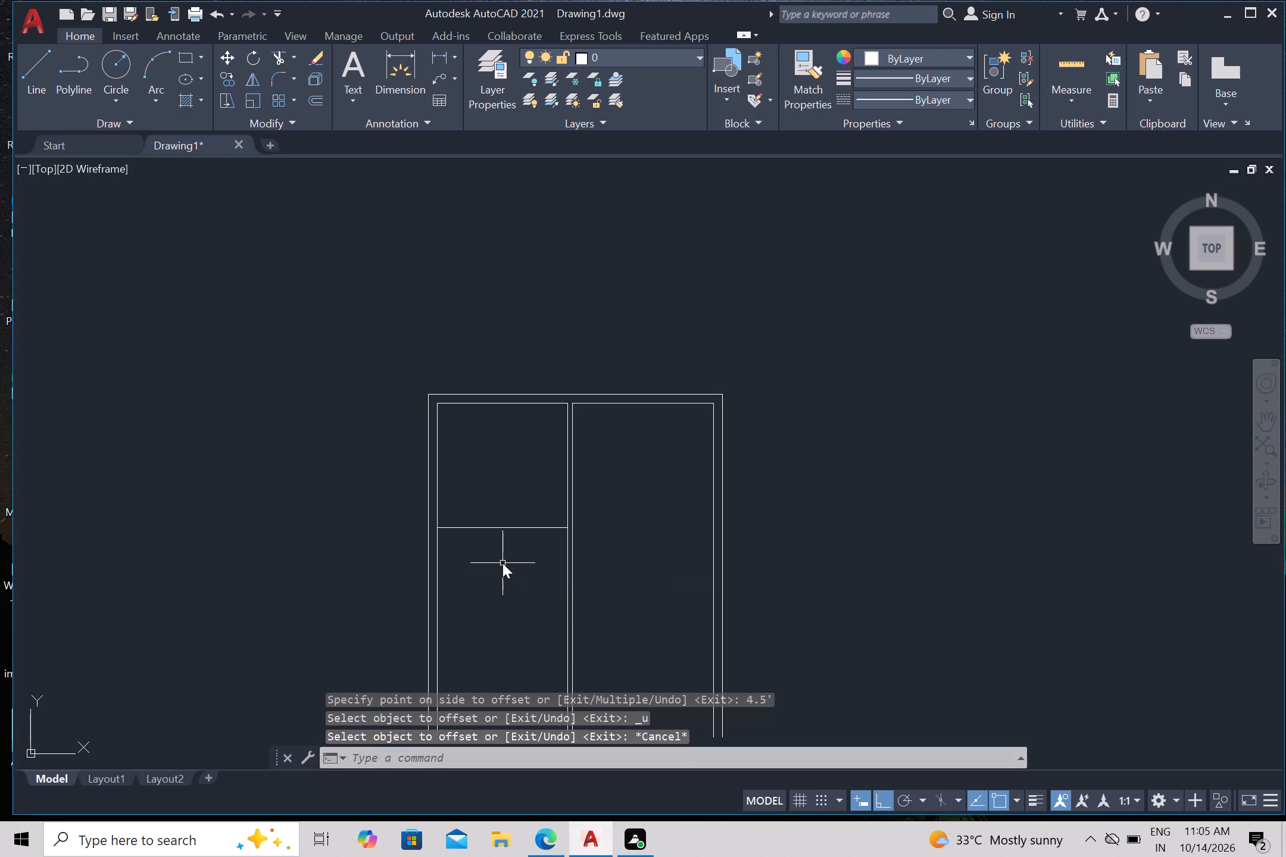
{"action": "key", "text": "Return"}
{"action": "type", "text": "4.5"}
{"action": "key", "text": "shift+quotedbl"}
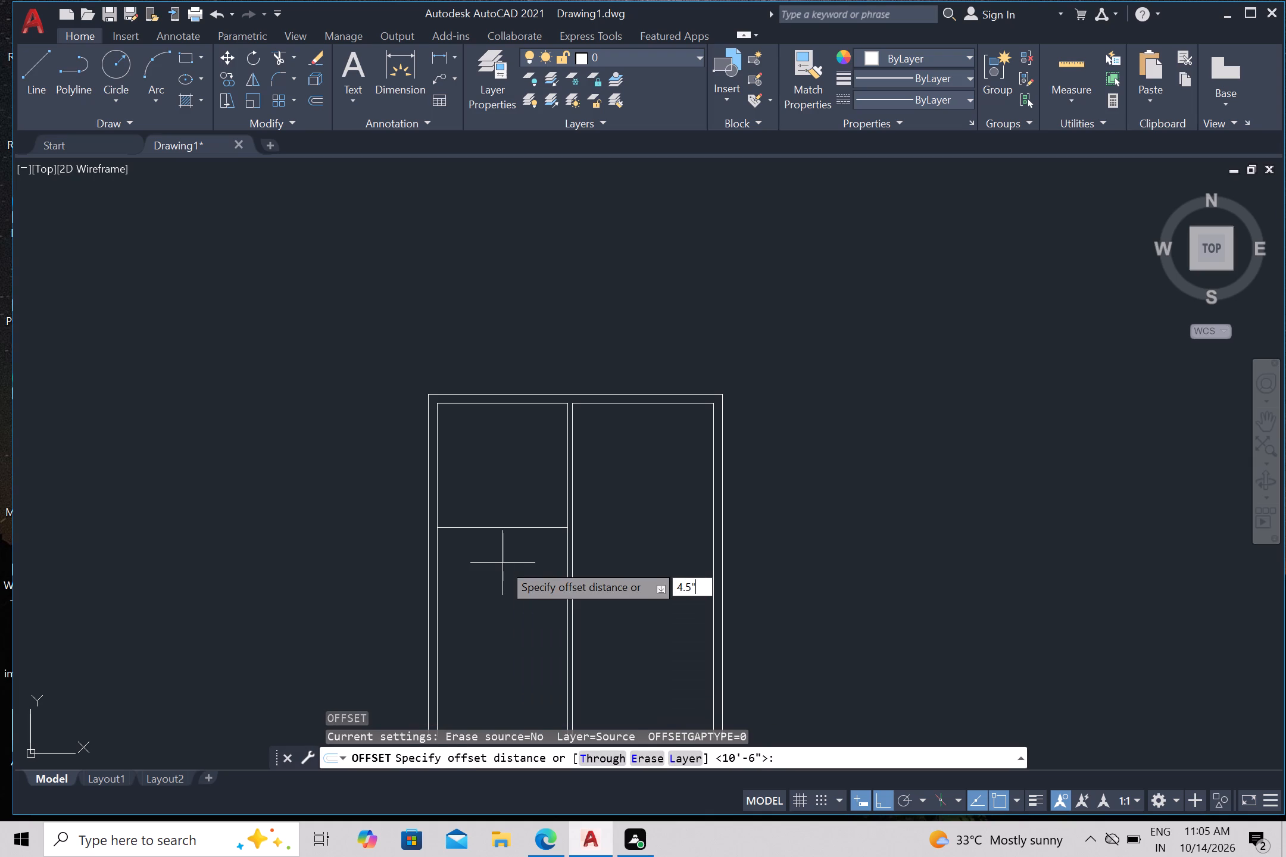
{"action": "key", "text": "Return"}
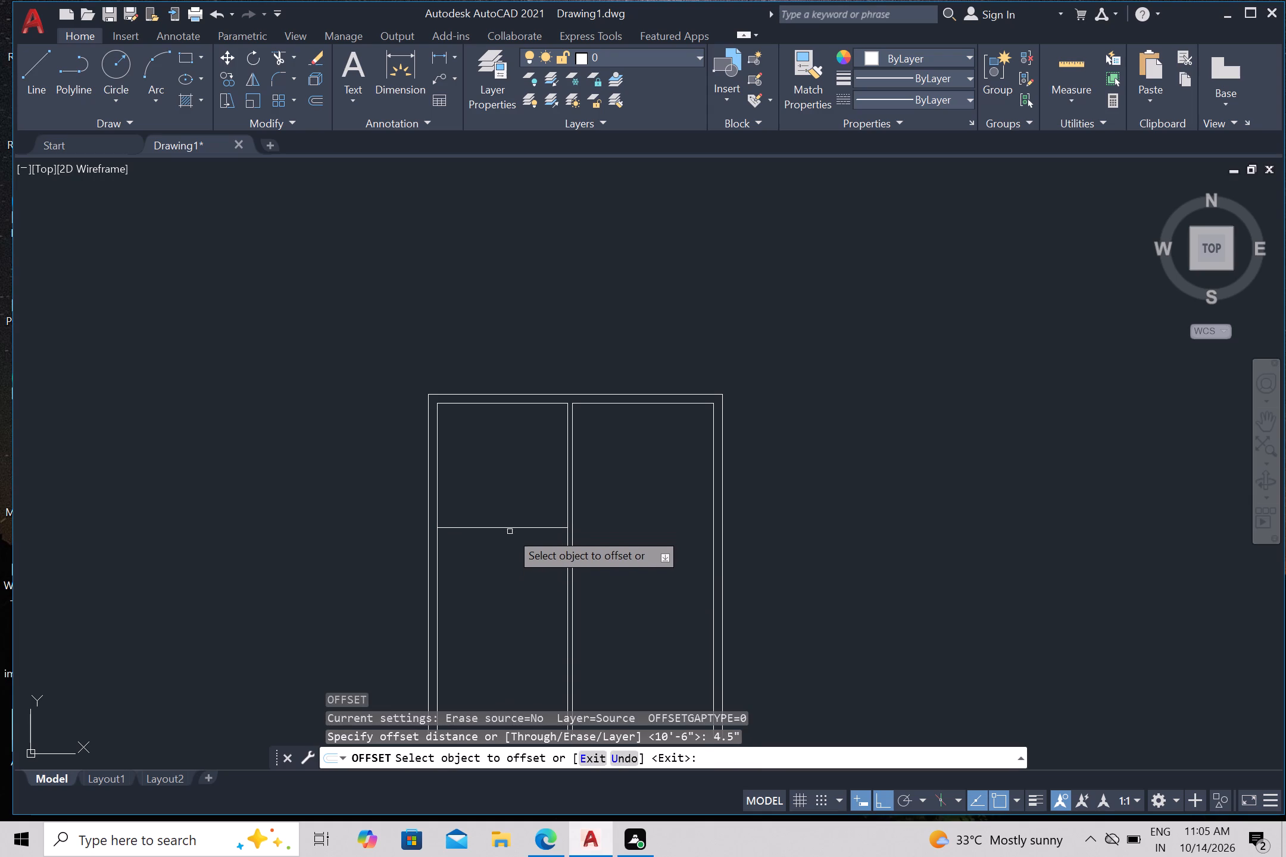
{"action": "left_click", "coordinate": [510, 528]}
{"action": "left_click_drag", "start_coordinate": [506, 571], "coordinate": [507, 577]}
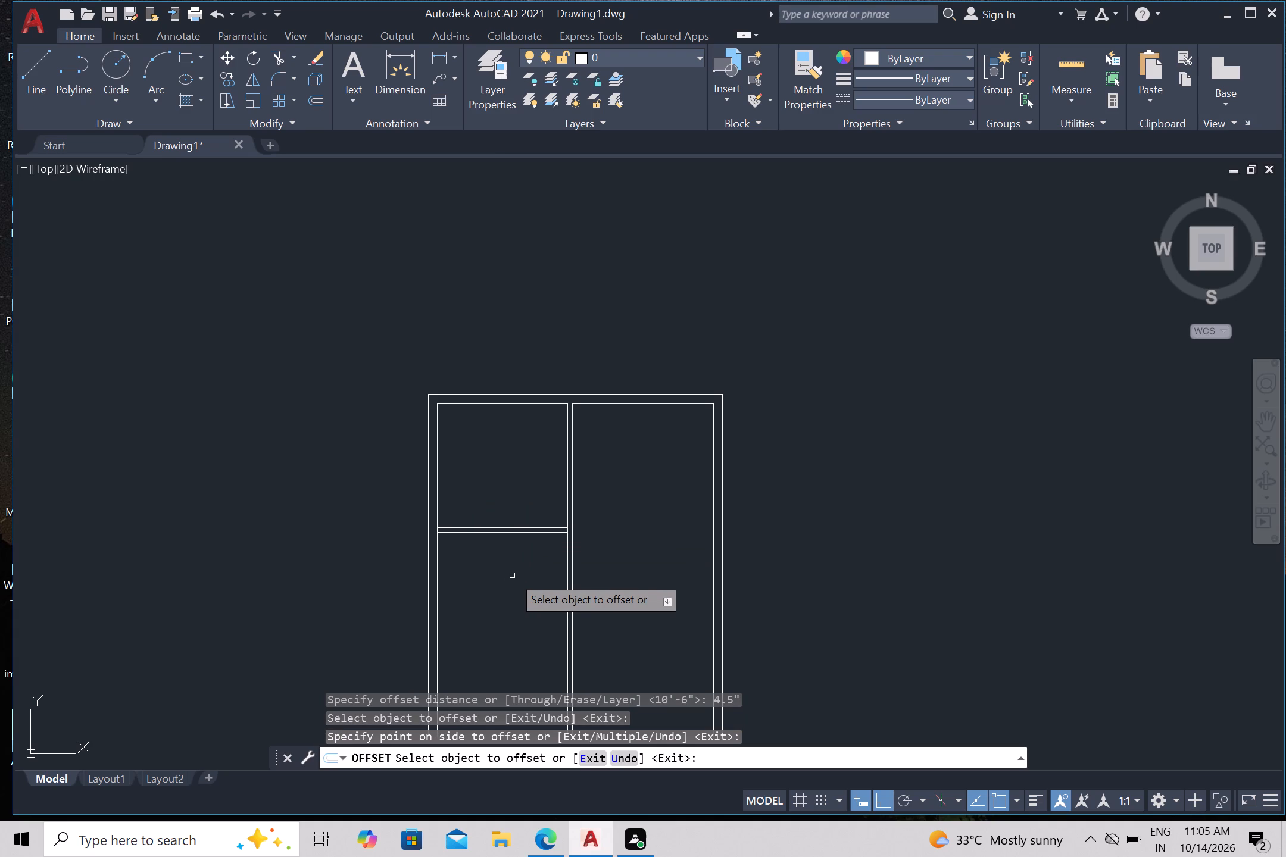
Offset the right room's top inner wall line 6'7" downward, and offset the resulting line 4.5" below for a partition.
{"action": "middle_click_drag", "start_coordinate": [507, 580], "coordinate": [545, 421]}
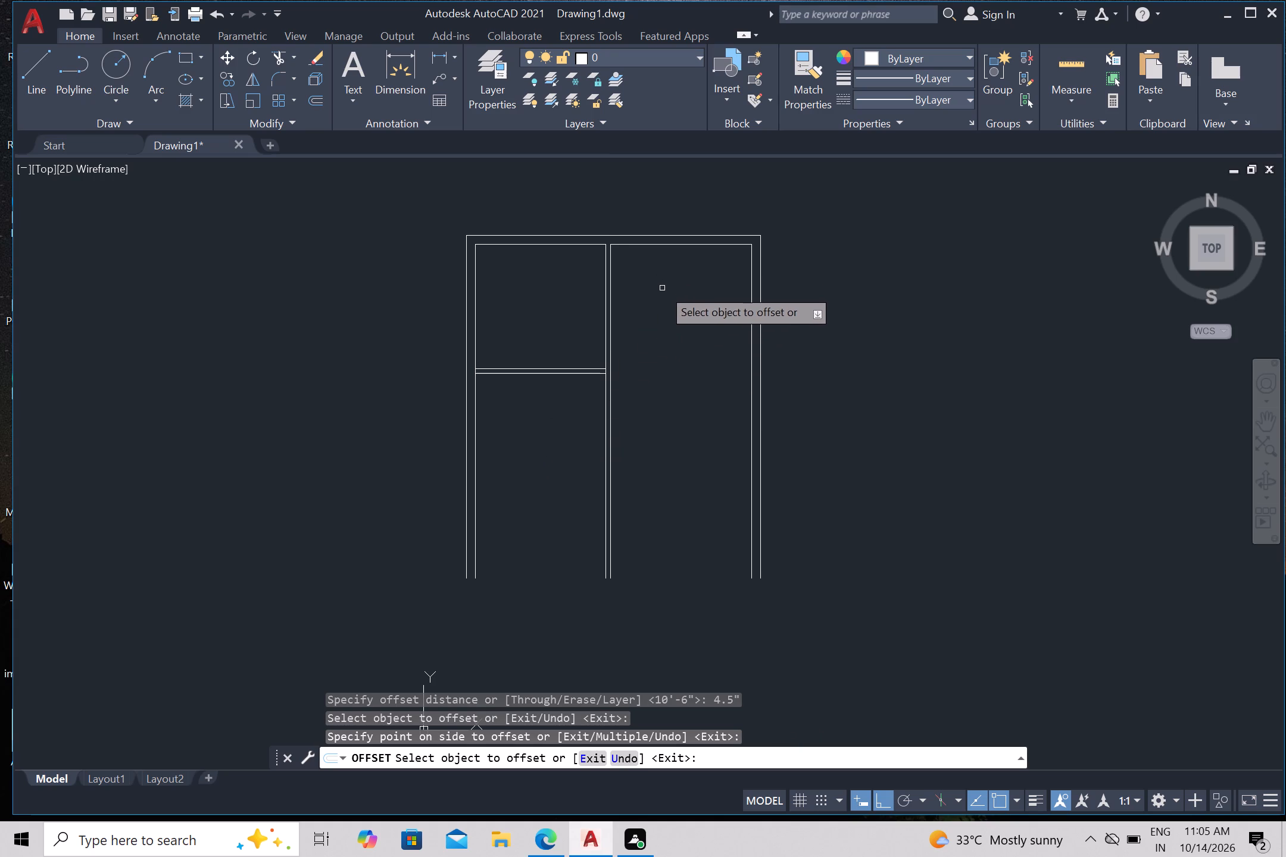
{"action": "left_click", "coordinate": [681, 245]}
{"action": "type", "text": "6'"}
{"action": "key", "text": "7"}
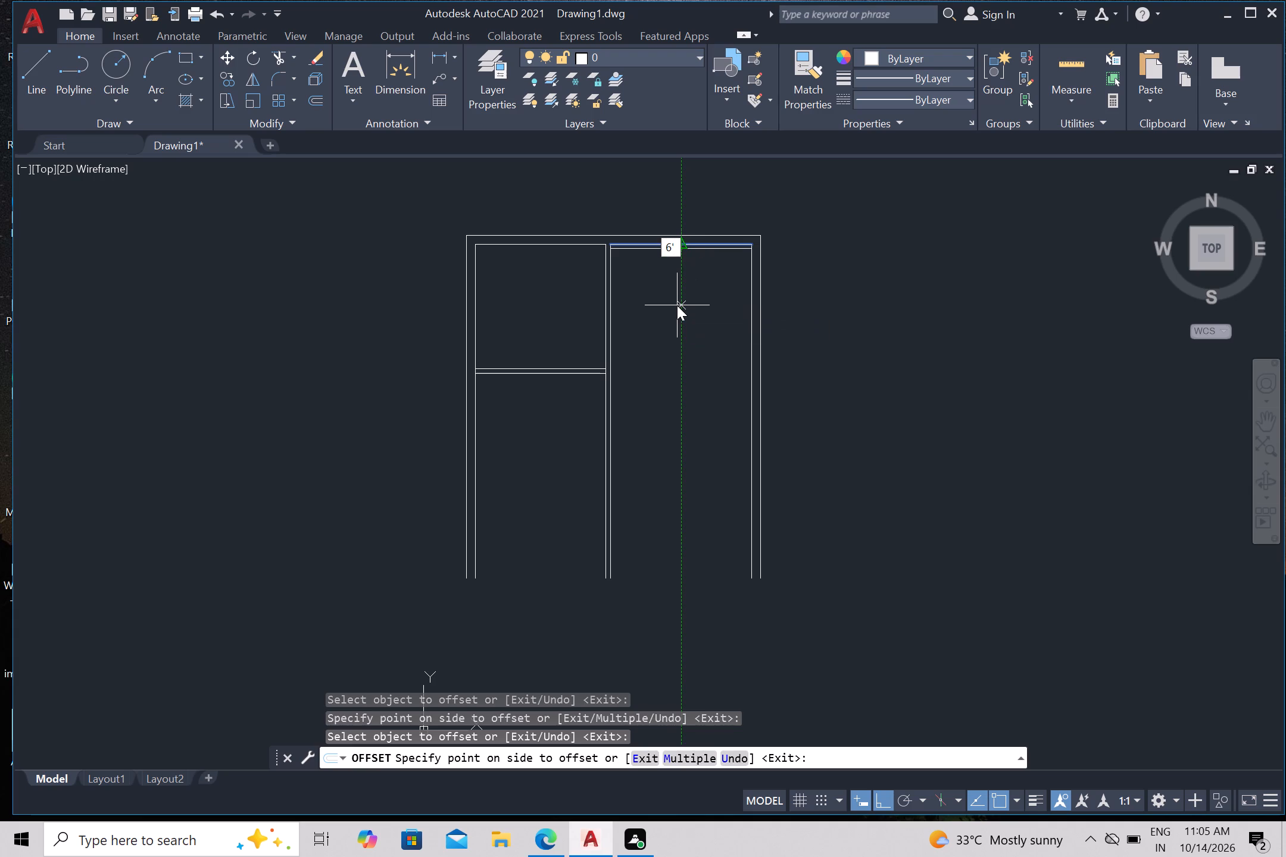
{"action": "key", "text": "shift+quotedbl"}
{"action": "key", "text": "Return"}
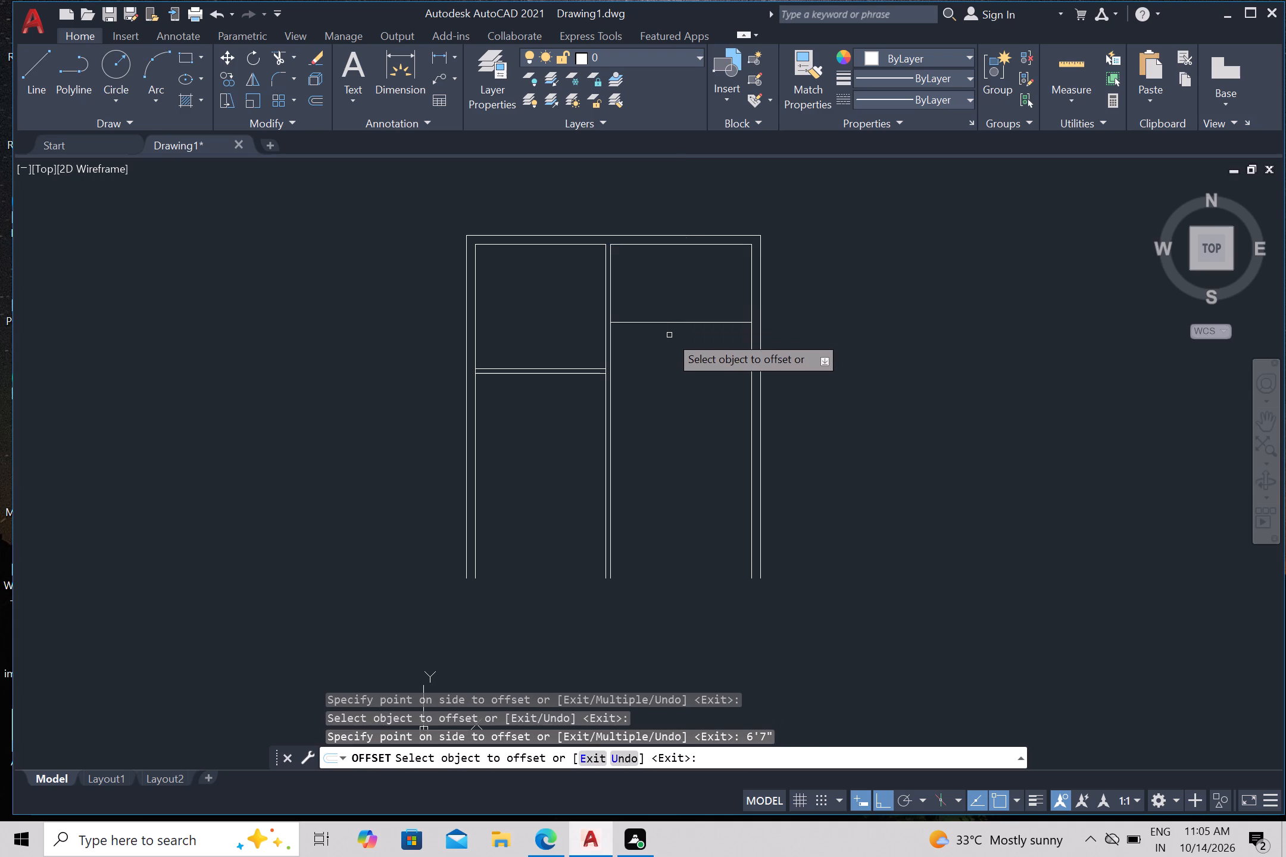
{"action": "left_click", "coordinate": [684, 321]}
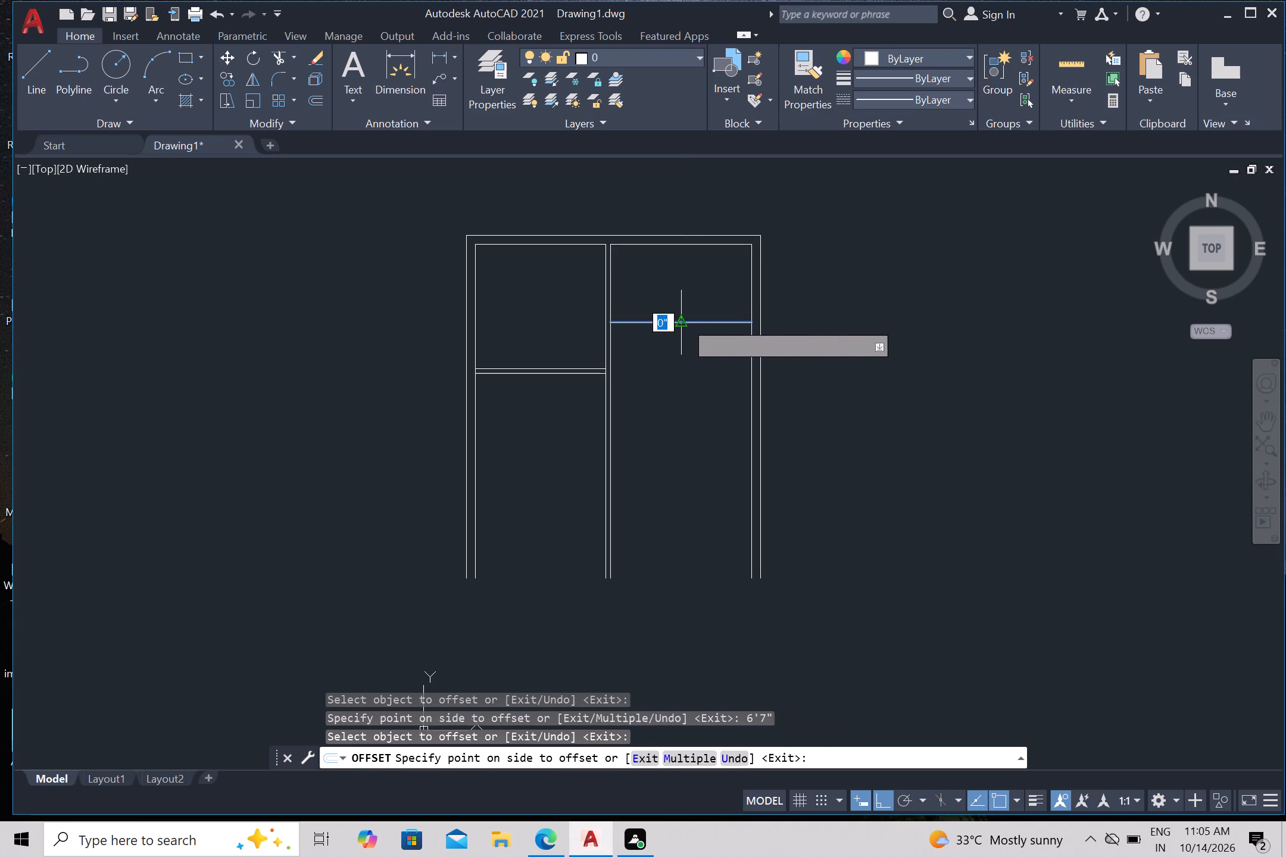
{"action": "left_click", "coordinate": [675, 364]}
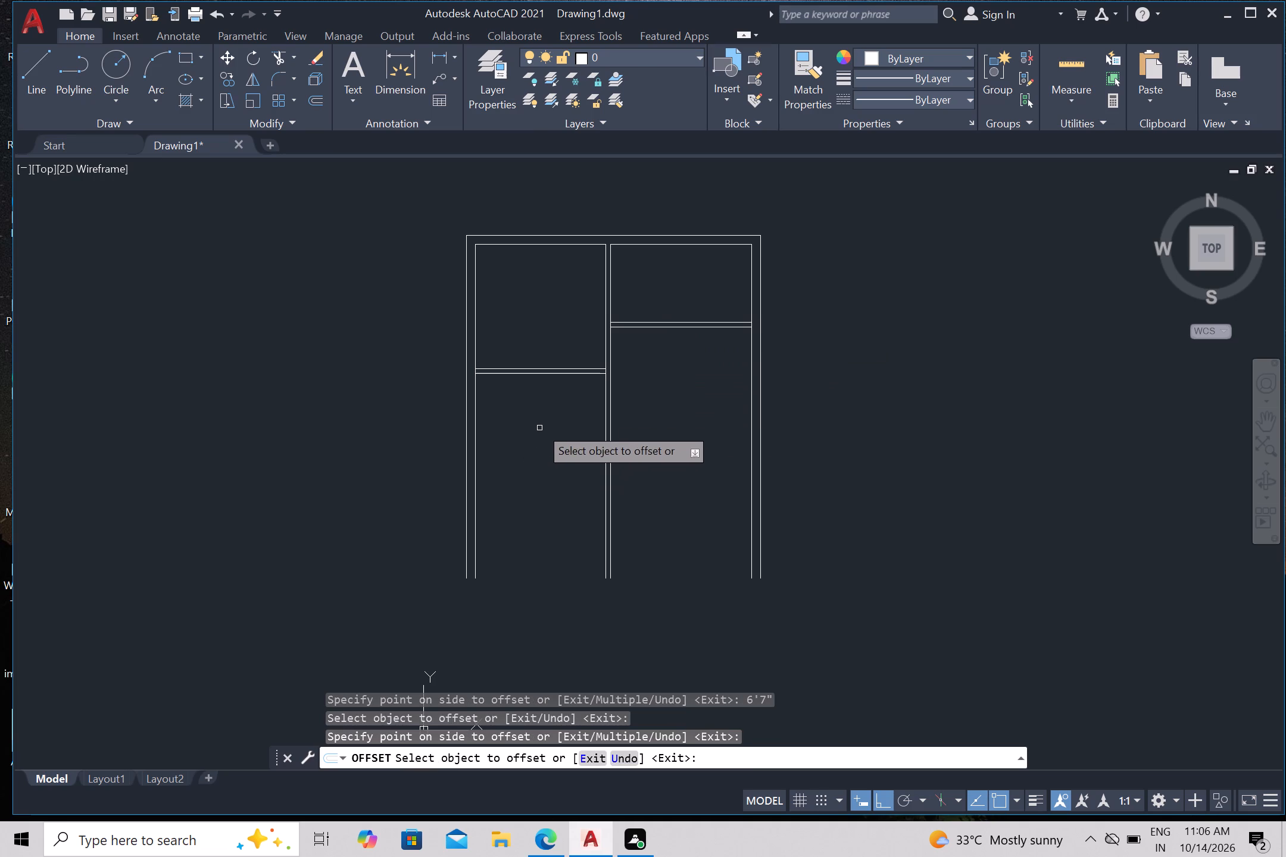
Offset the left cross partition's lower line 4' downward, and offset the resulting line 4.5" below for a second partition.
{"action": "left_click", "coordinate": [544, 374]}
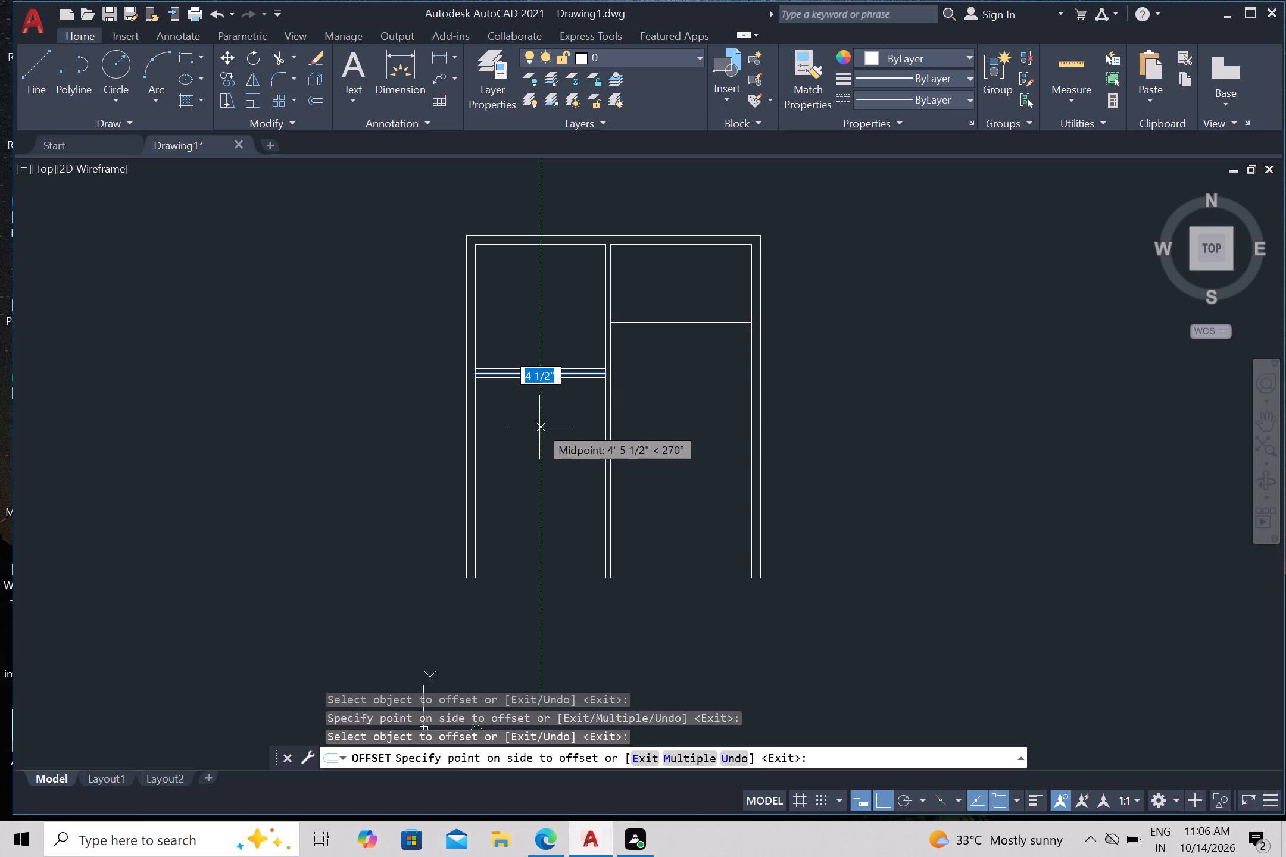
{"action": "type", "text": "4'"}
{"action": "key", "text": "Return"}
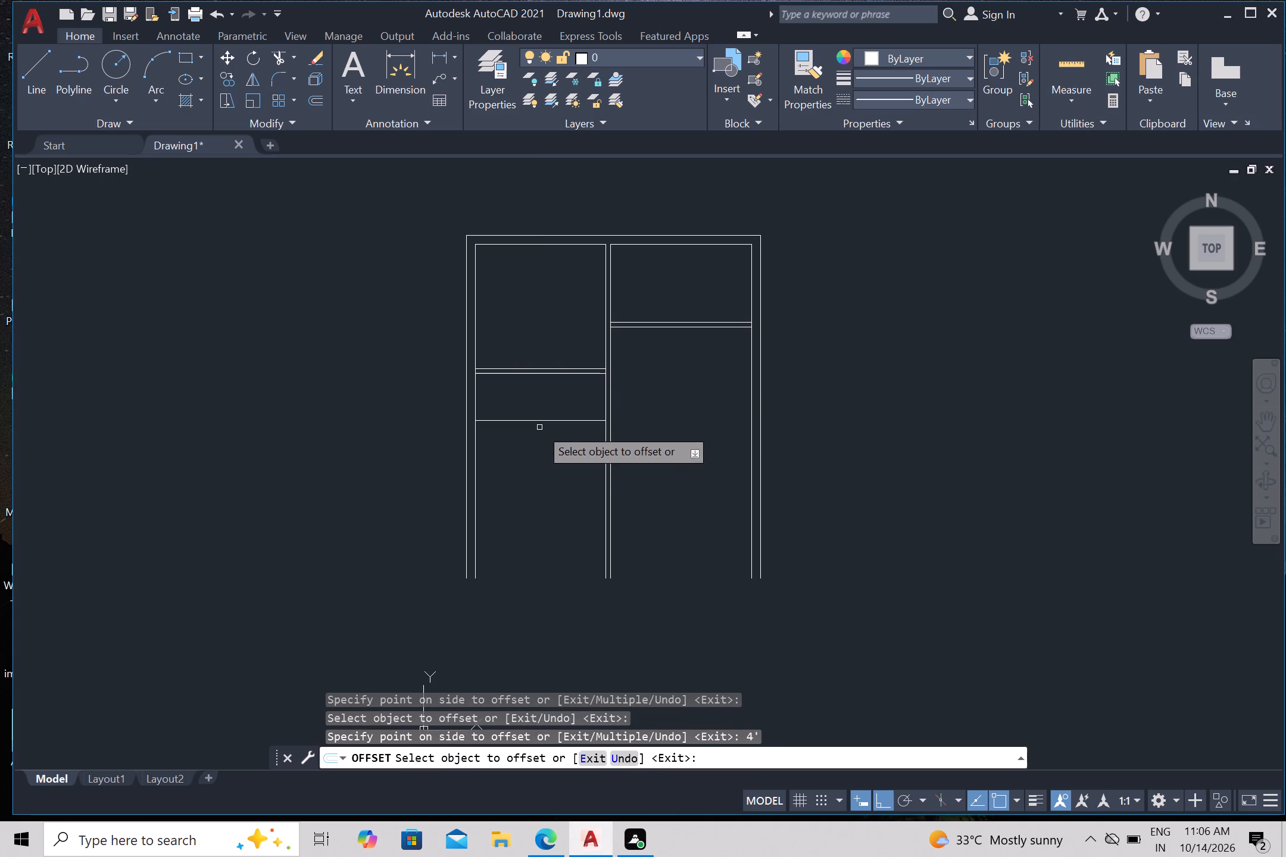
{"action": "left_click", "coordinate": [541, 420]}
{"action": "left_click", "coordinate": [548, 489]}
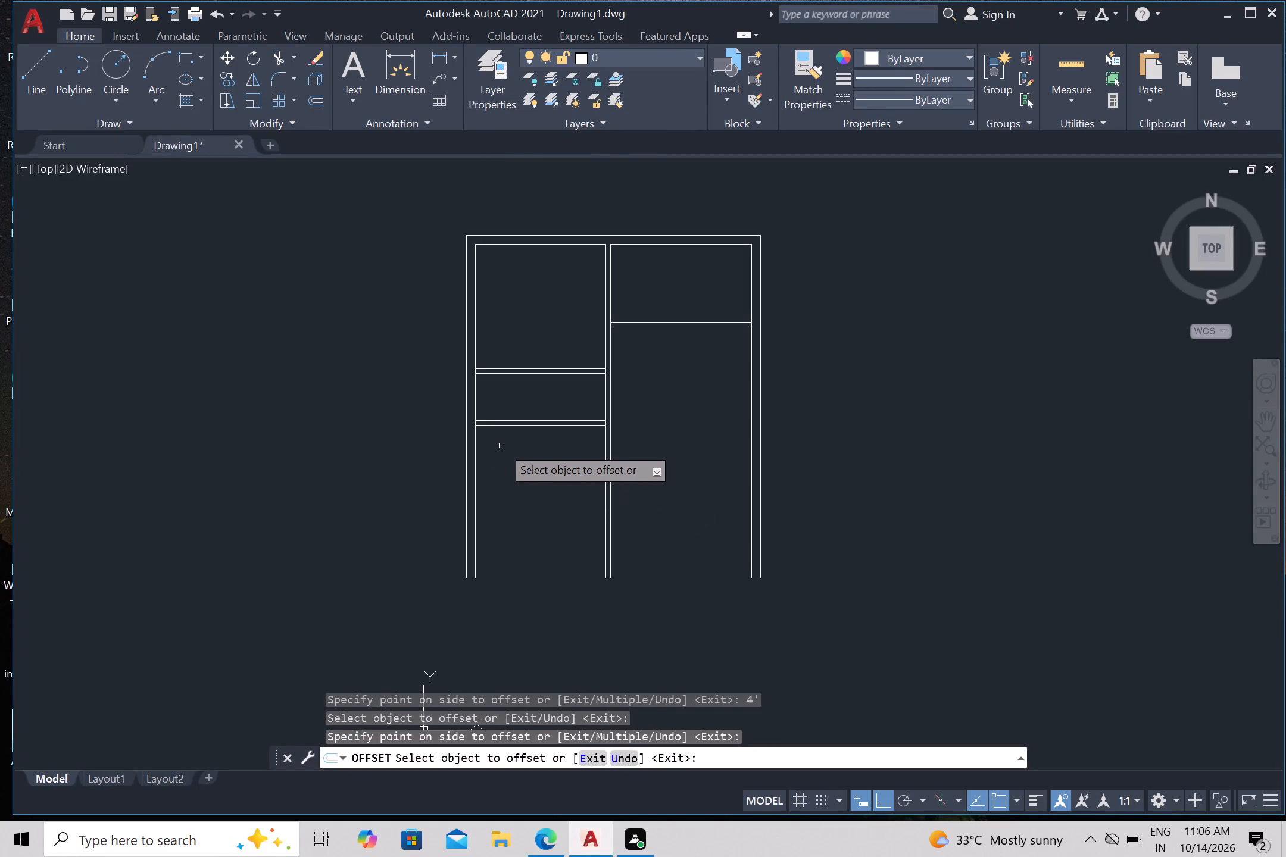
{"action": "key", "text": "Escape"}
Trim the left wall's inner line and the middle partition's left line between each pair of left-side cross-partition lines.
{"action": "type", "text": "tr"}
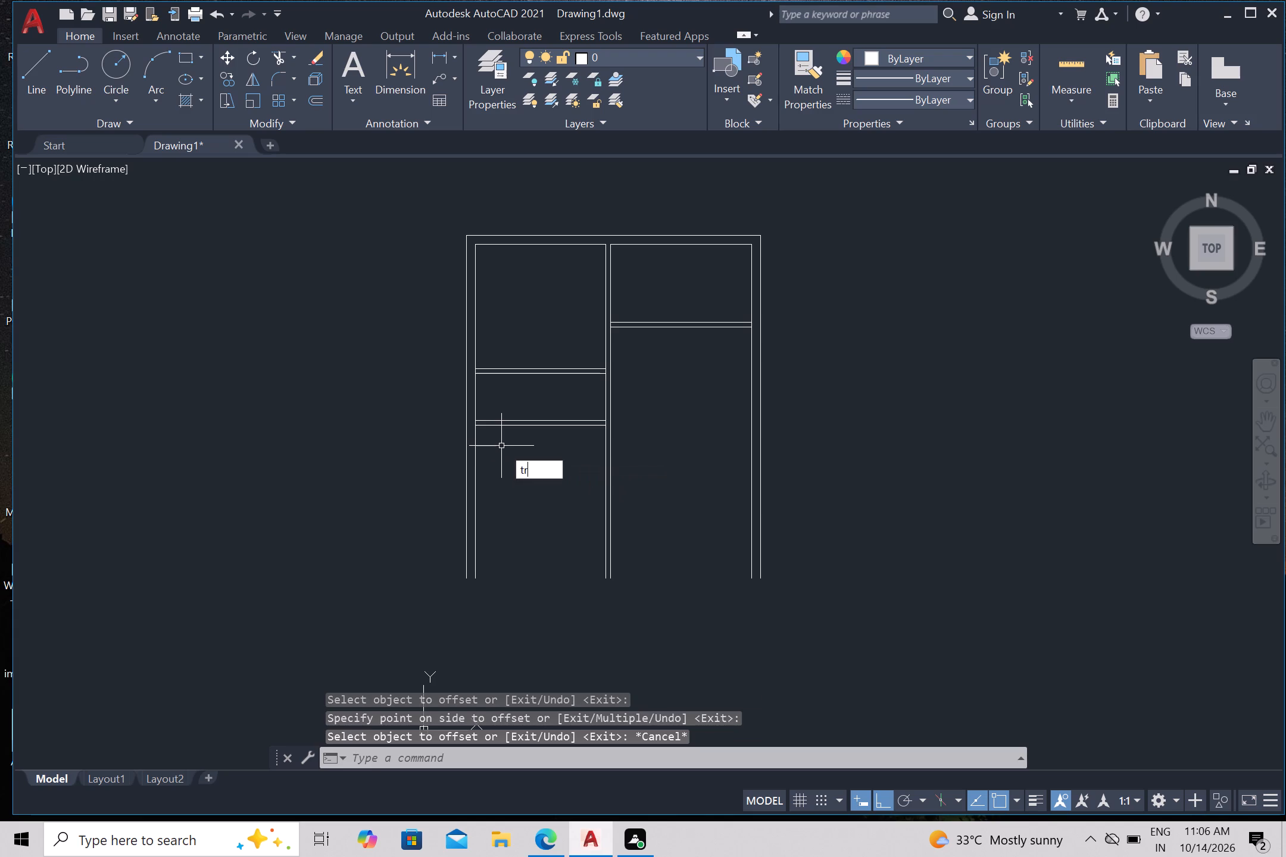
{"action": "key", "text": "Return"}
{"action": "scroll", "coordinate": [480, 443], "scroll_direction": "up", "scroll_amount": 1}
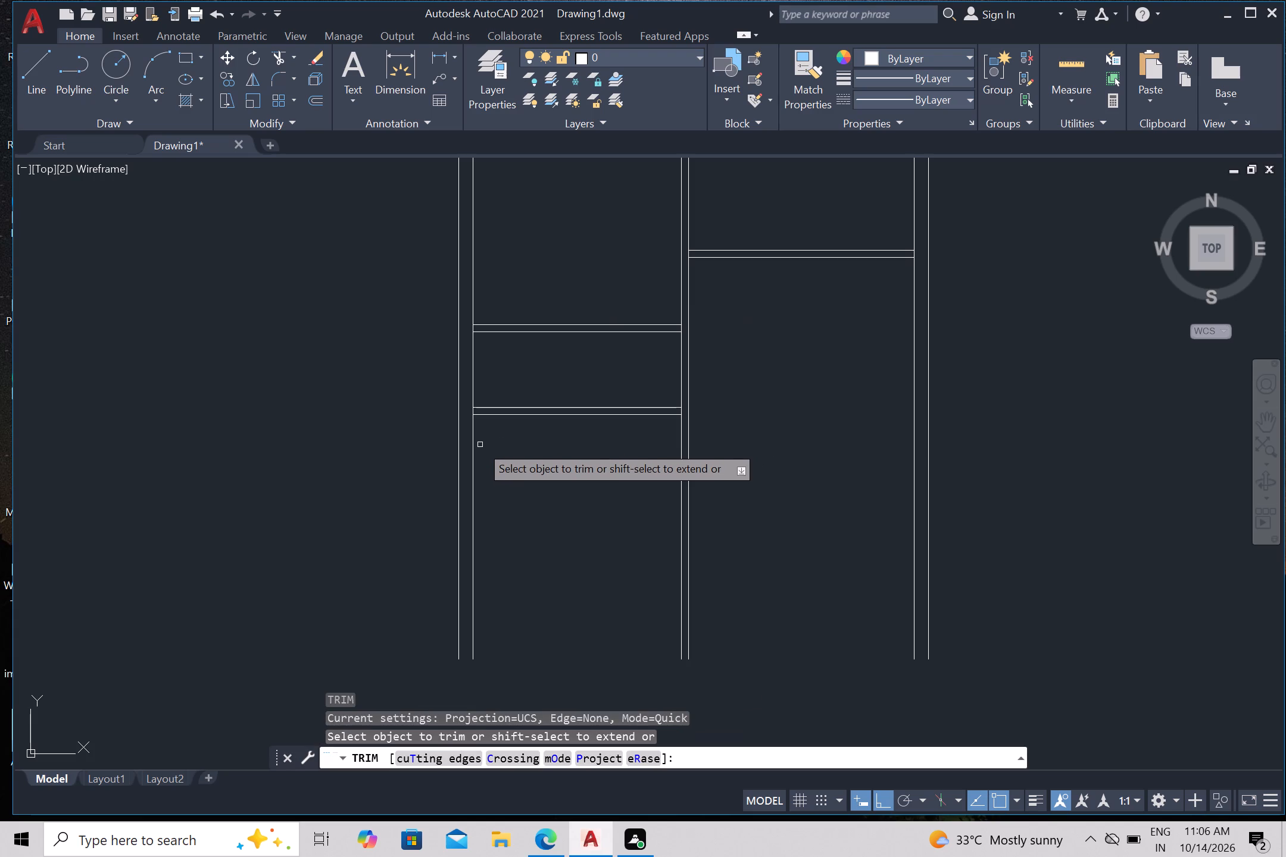
{"action": "scroll", "coordinate": [477, 410], "scroll_direction": "up", "scroll_amount": 1}
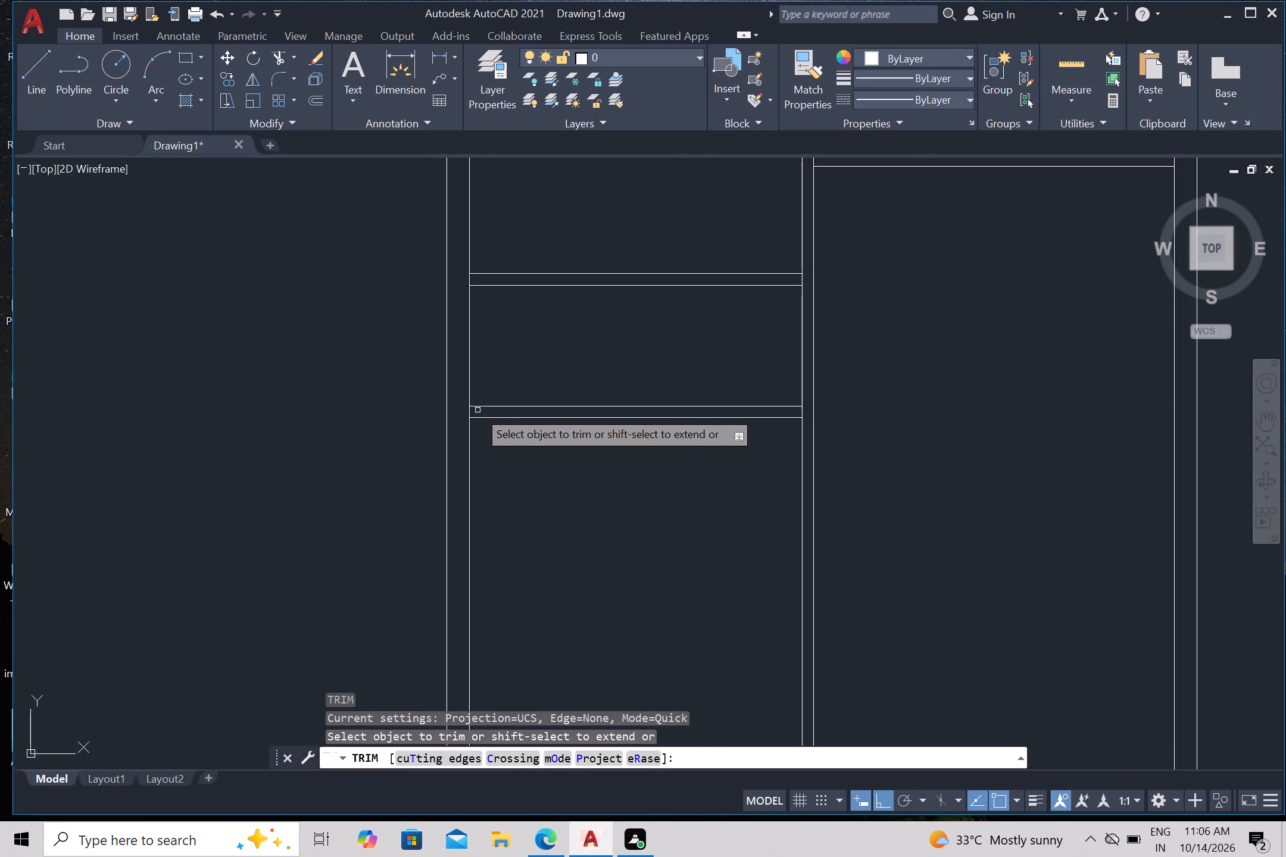
{"action": "scroll", "coordinate": [477, 410], "scroll_direction": "up", "scroll_amount": 1}
{"action": "left_click", "coordinate": [465, 413]}
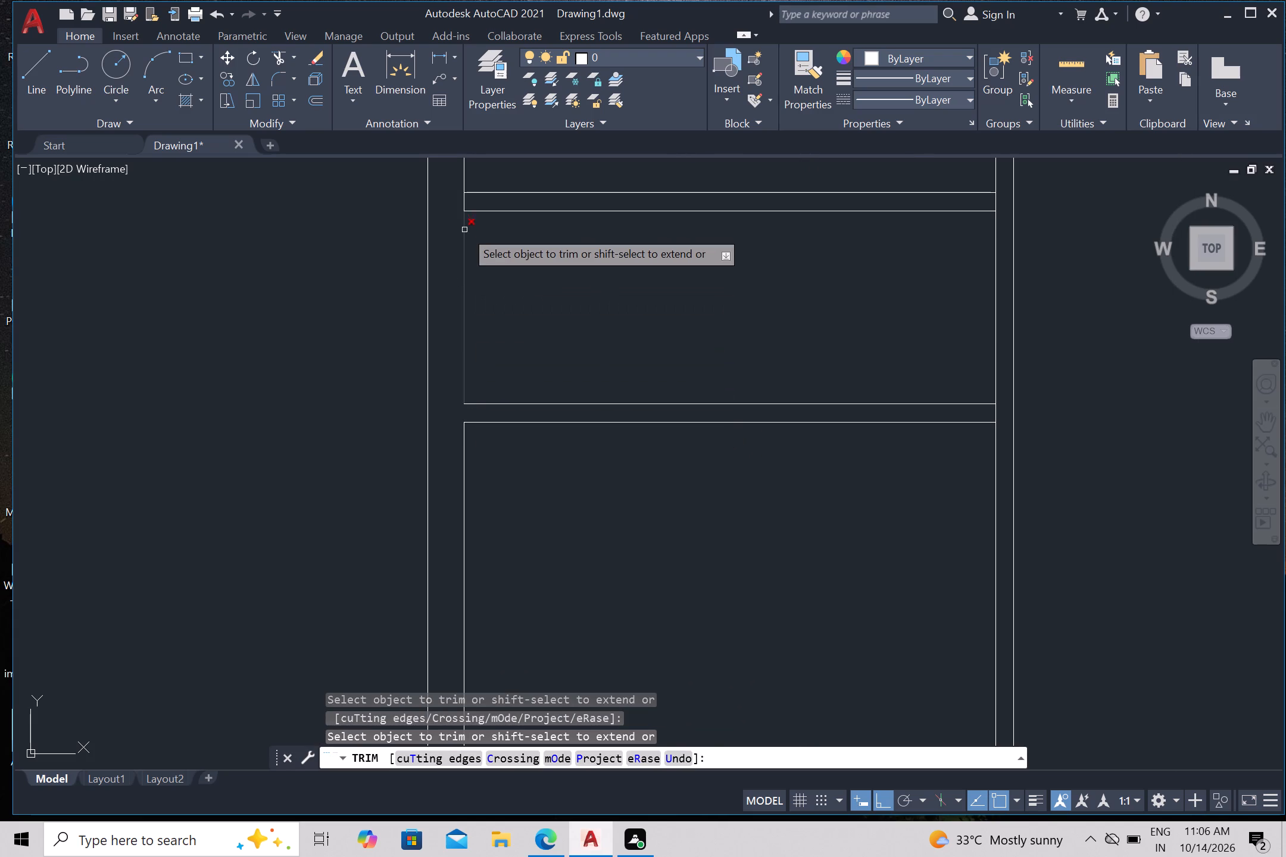
{"action": "left_click", "coordinate": [464, 202]}
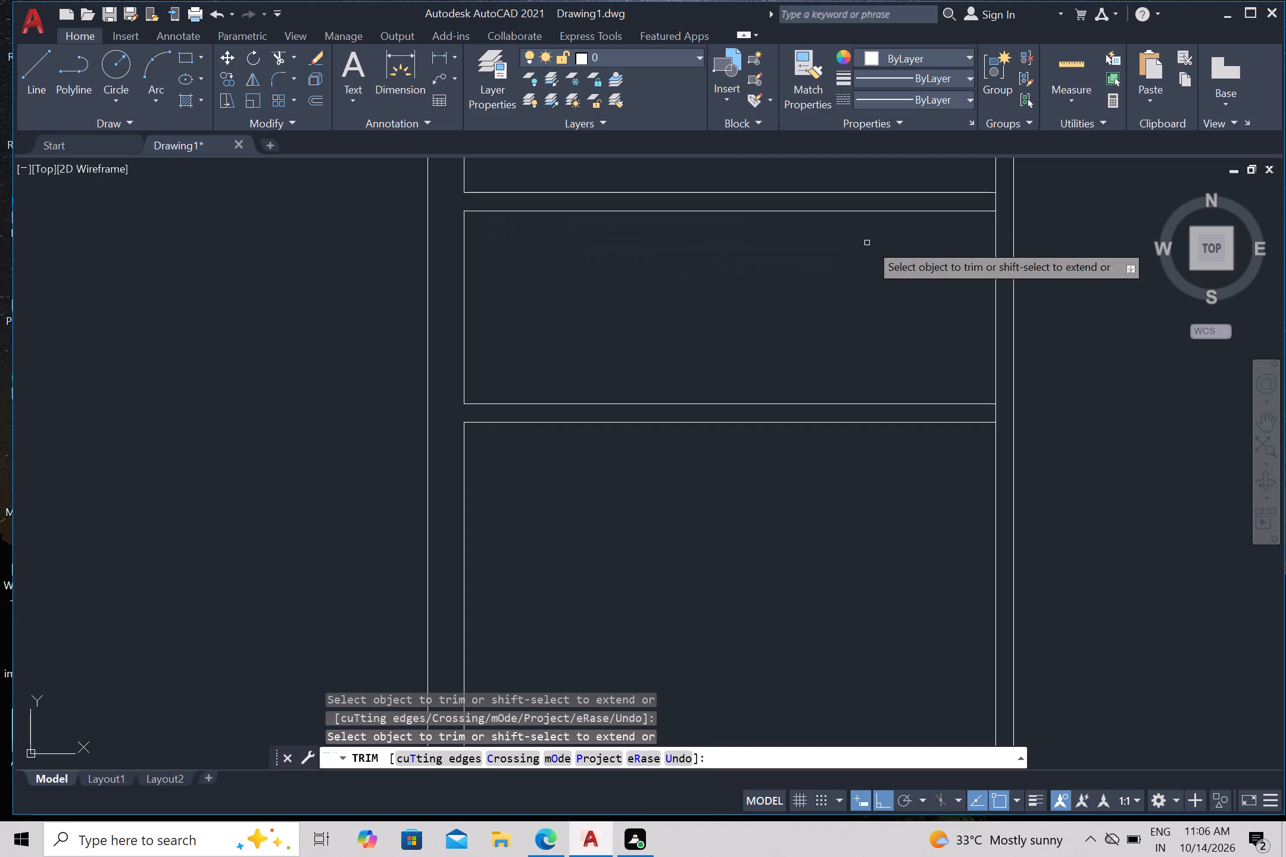
{"action": "left_click", "coordinate": [994, 203]}
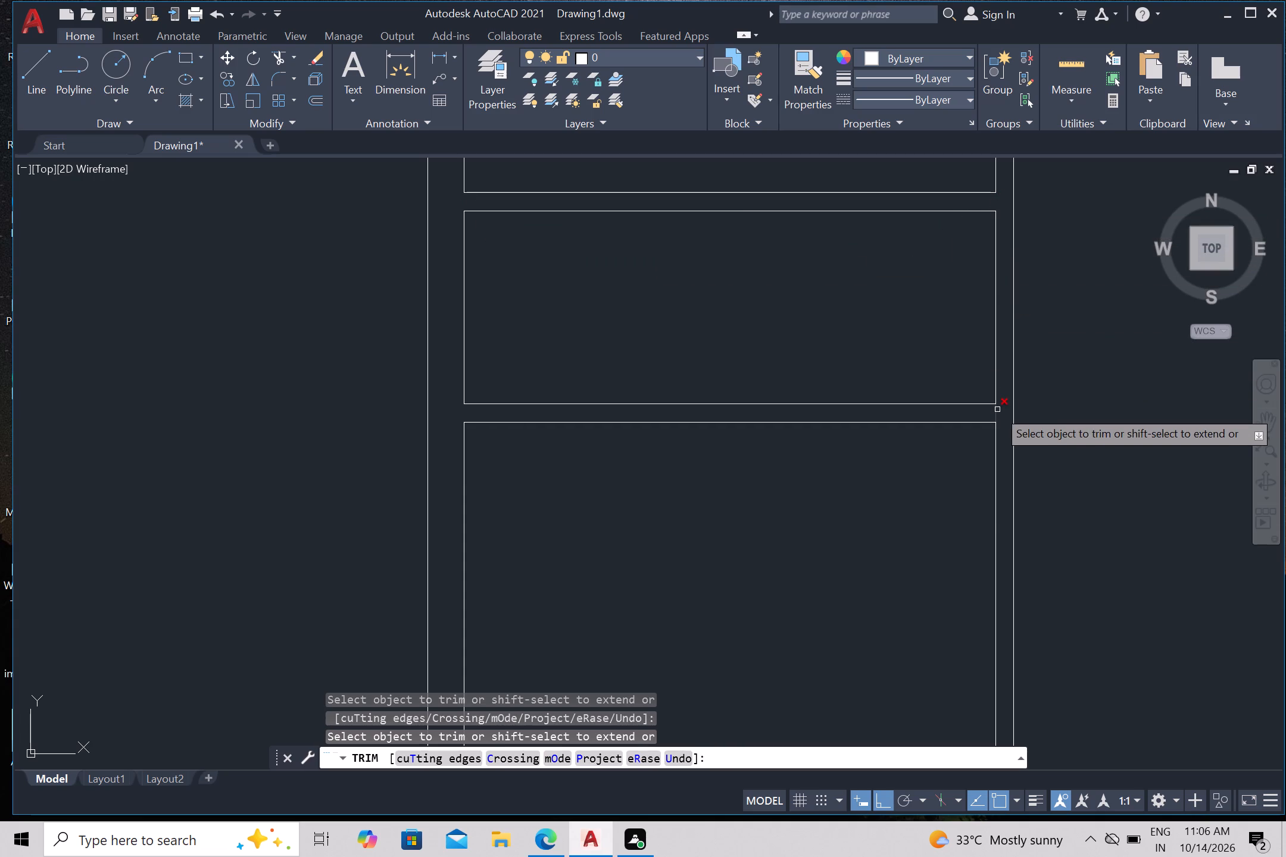
{"action": "left_click", "coordinate": [997, 409]}
{"action": "scroll", "coordinate": [843, 485], "scroll_direction": "down", "scroll_amount": 1}
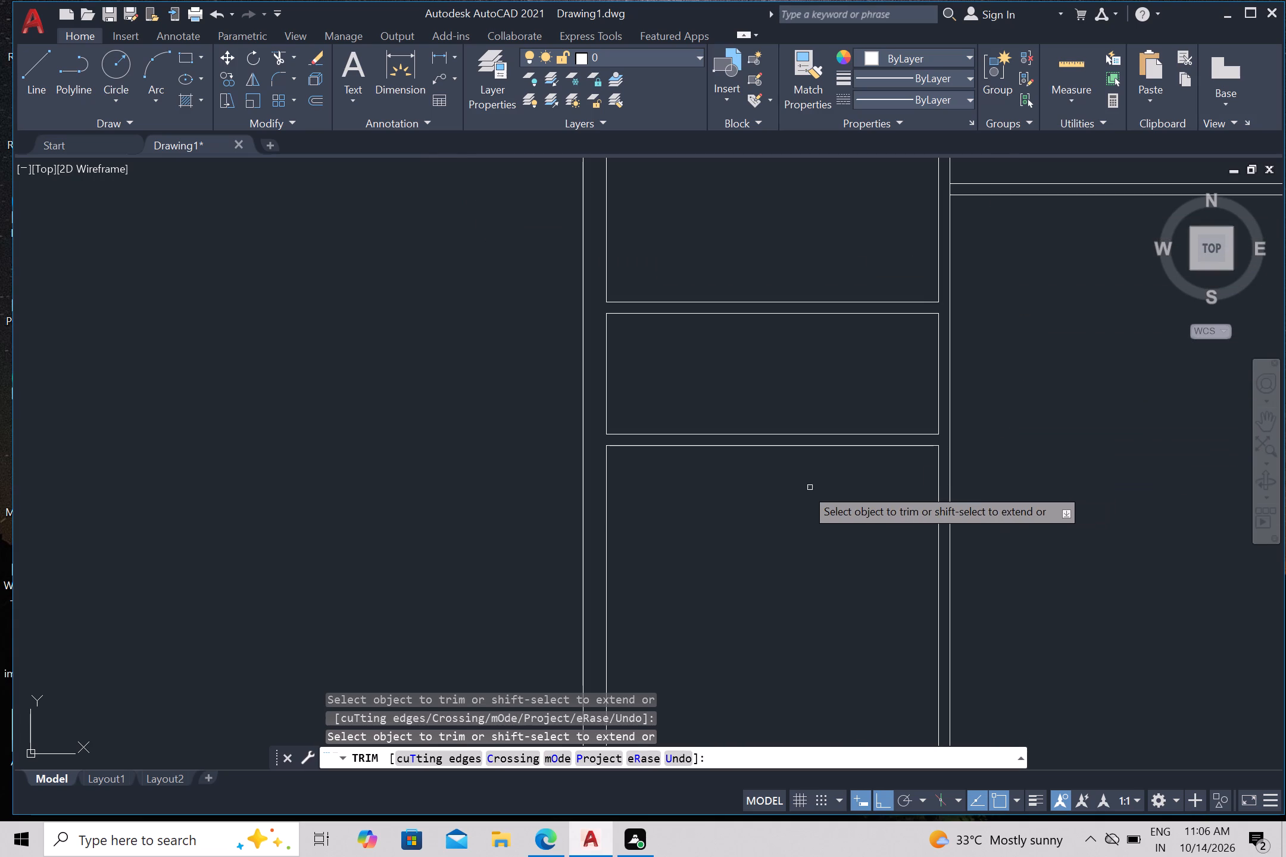
{"action": "middle_click_drag", "start_coordinate": [703, 486], "coordinate": [678, 384]}
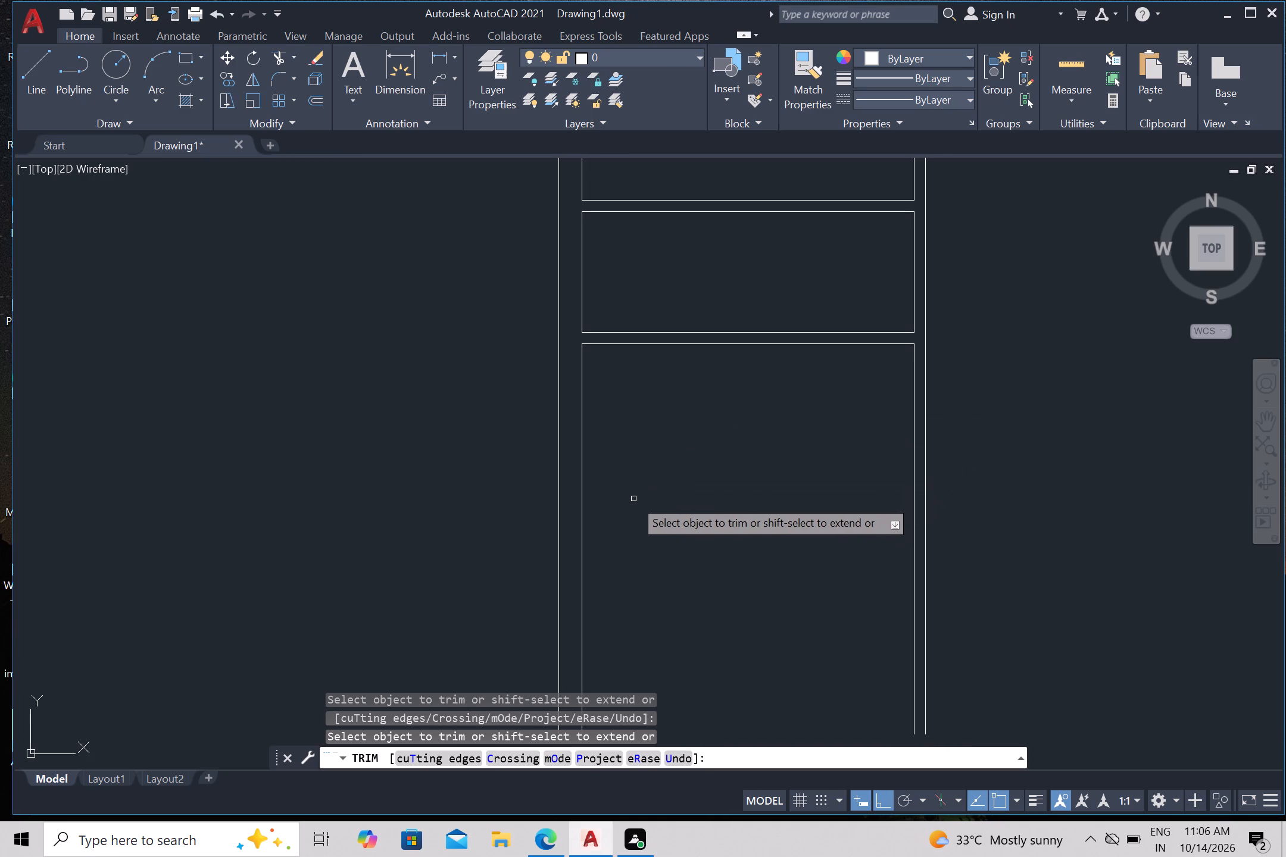
{"action": "key", "text": "Escape"}
Offset the left wall's inner line in the lower left room 6'8" to the right, into the room.
{"action": "key", "text": "o"}
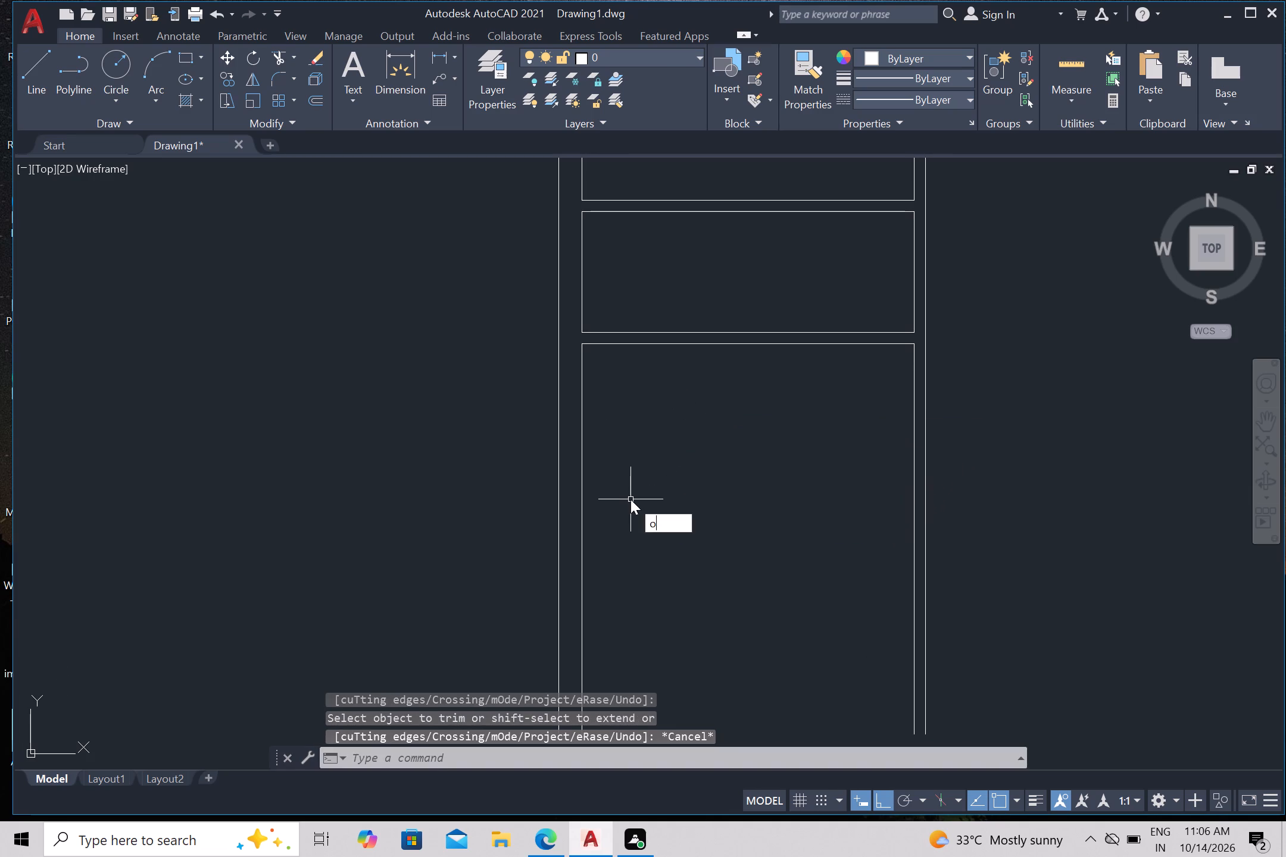
{"action": "key", "text": "Return"}
{"action": "type", "text": "6'"}
{"action": "key", "text": "8"}
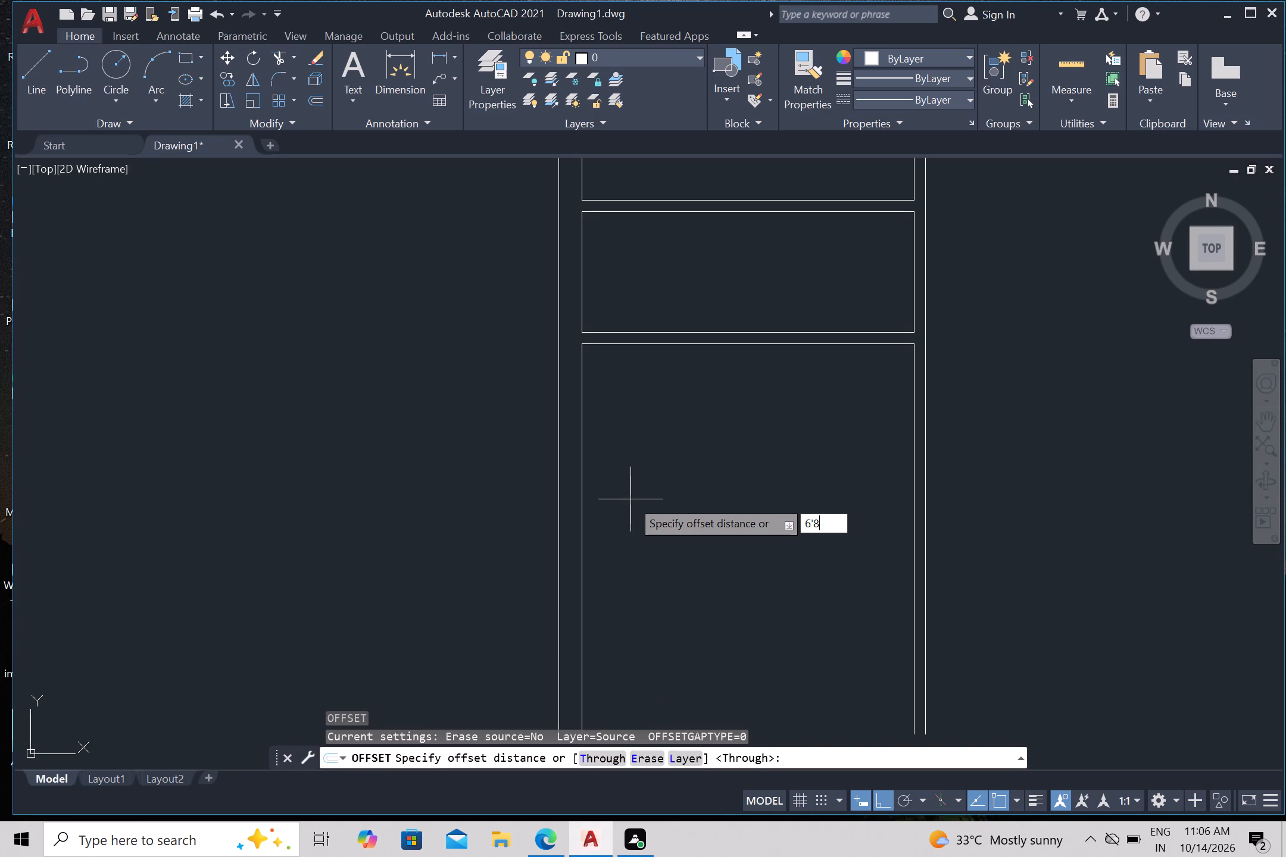
{"action": "key", "text": "shift+quotedbl"}
{"action": "key", "text": "Return"}
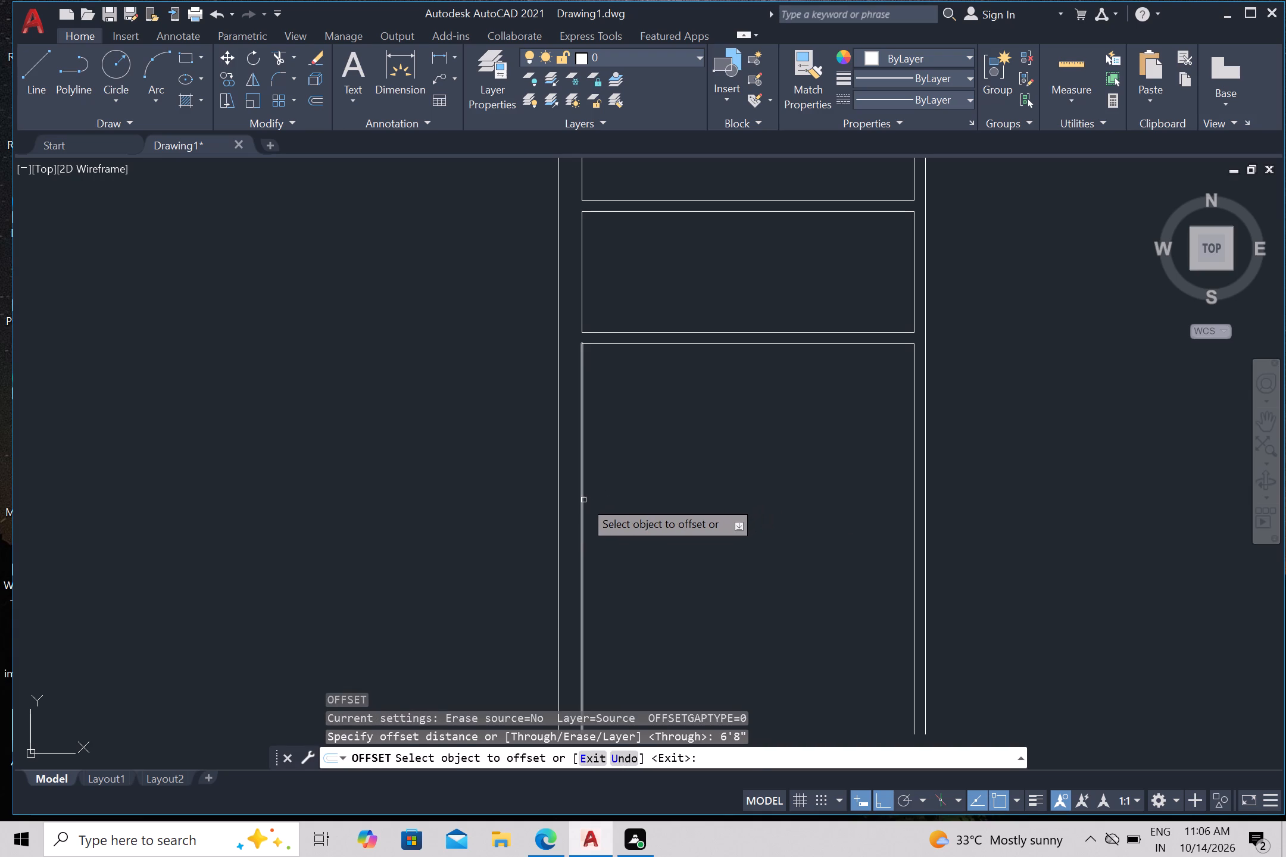
{"action": "left_click", "coordinate": [583, 500]}
{"action": "left_click_drag", "start_coordinate": [620, 498], "coordinate": [654, 493]}
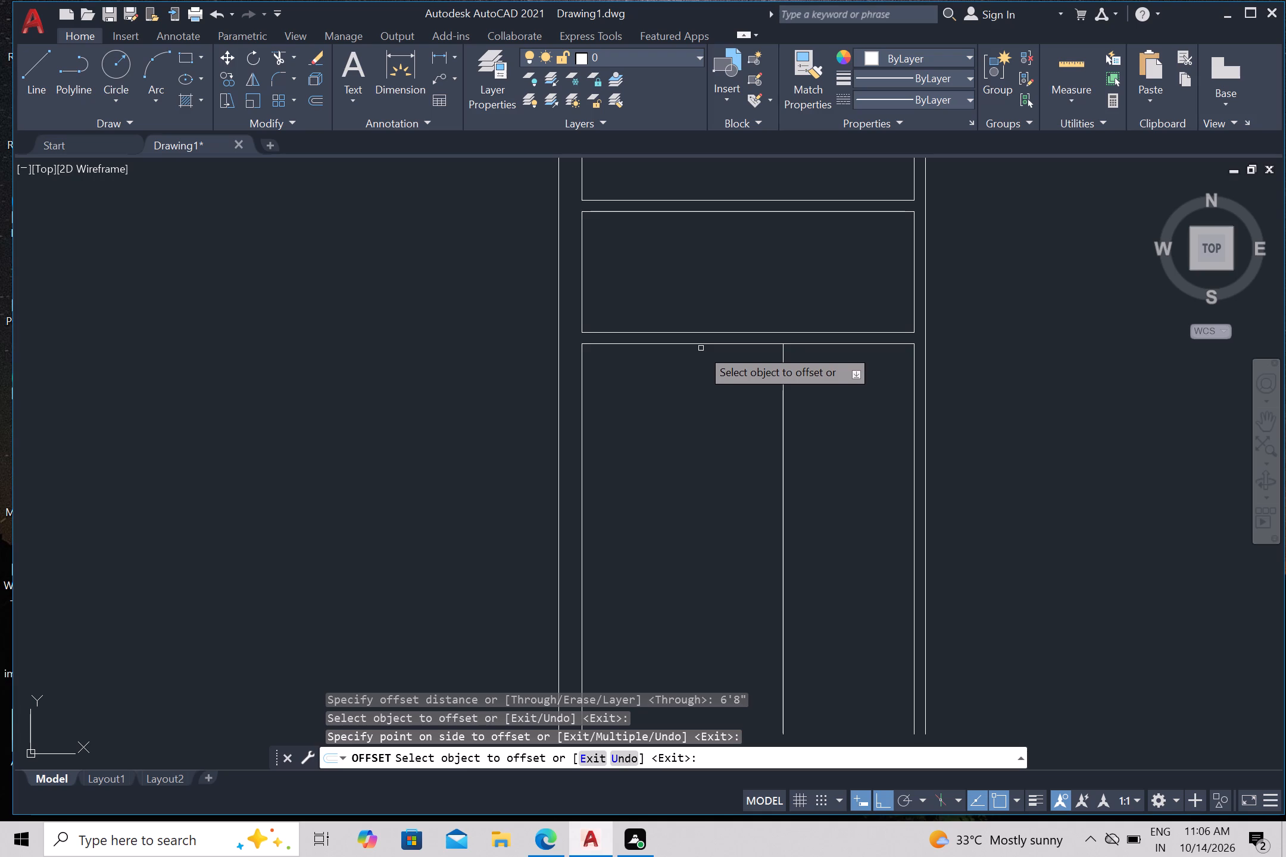
Offset the lower left room's top line 4' downward, and offset the resulting line 4.5" below for a partition.
{"action": "left_click", "coordinate": [701, 345]}
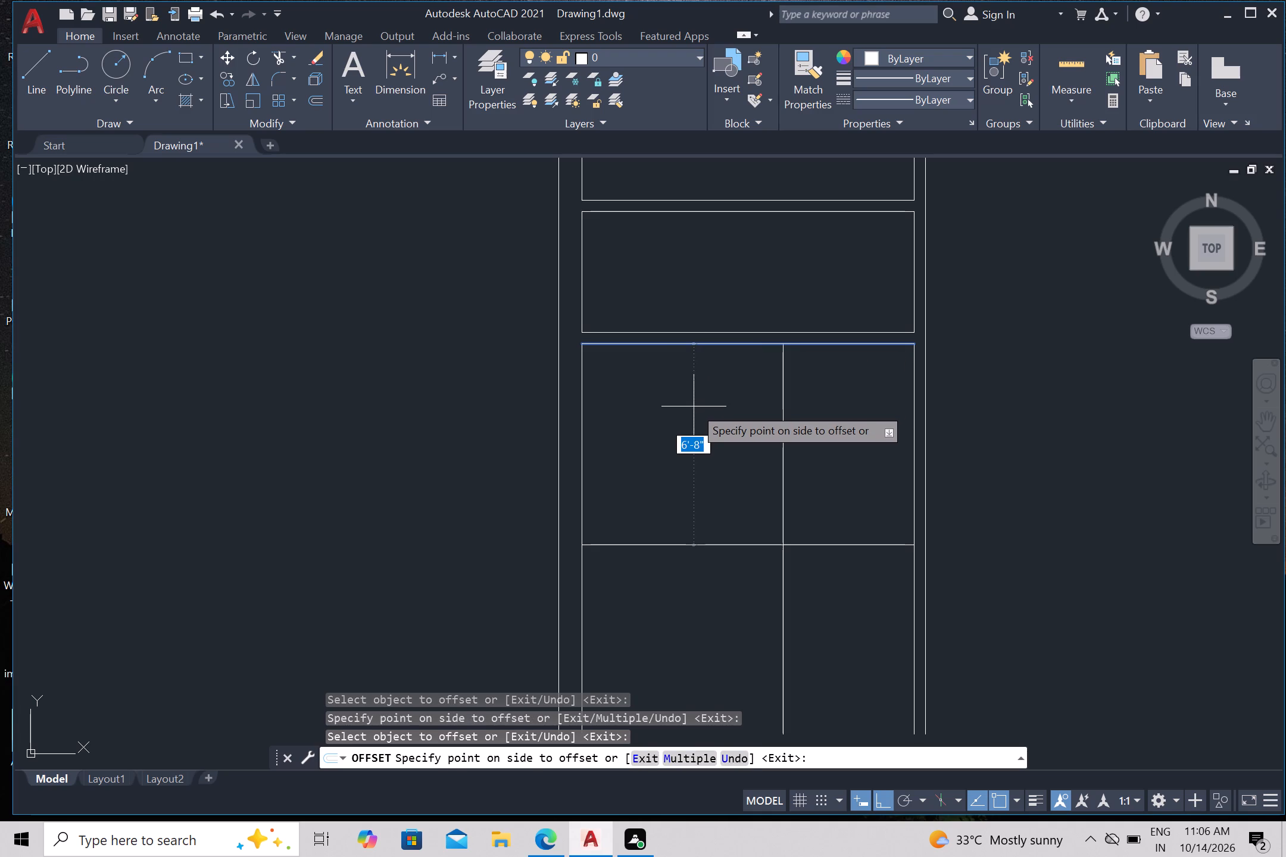
{"action": "key", "text": "4"}
{"action": "key", "text": "apostrophe"}
{"action": "key", "text": "Return"}
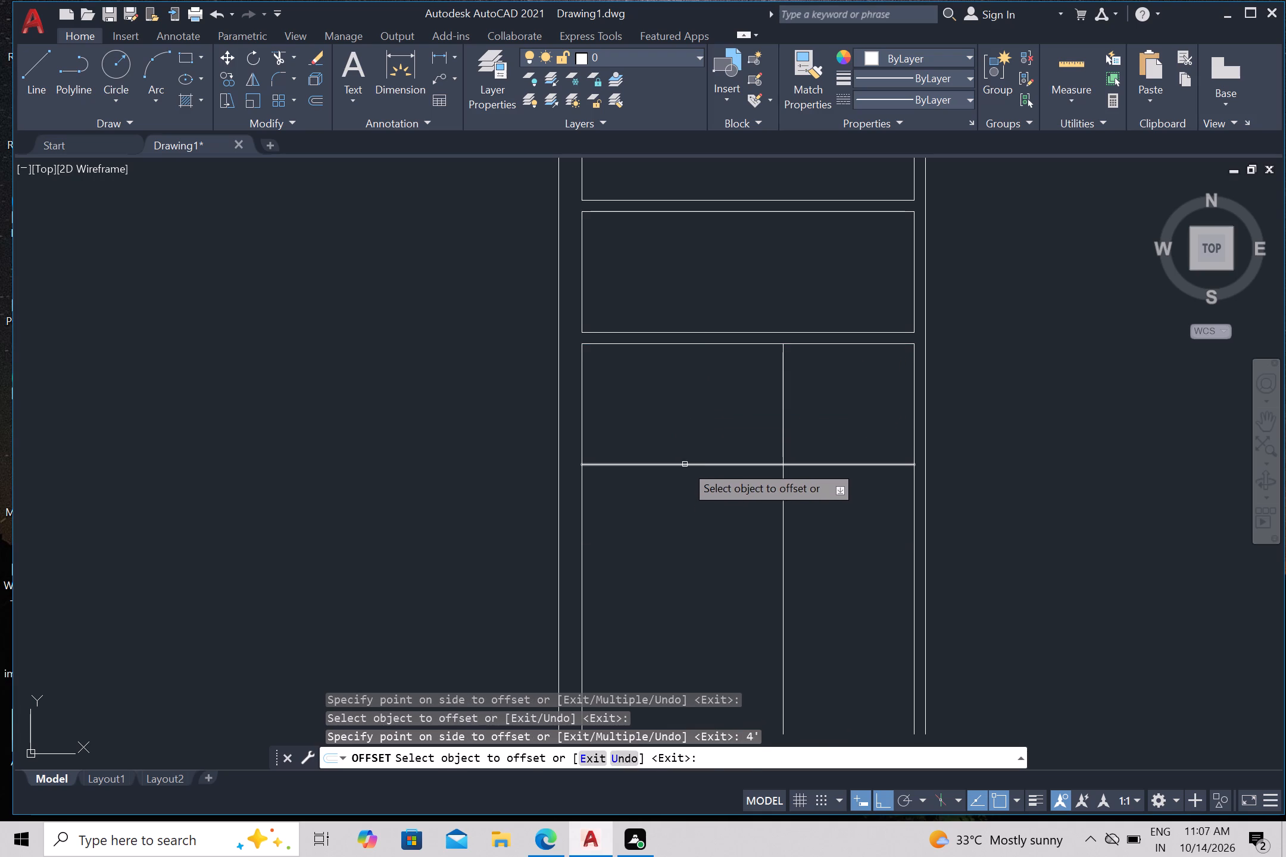
{"action": "left_click", "coordinate": [685, 464]}
{"action": "type", "text": "4."}
{"action": "key", "text": "5"}
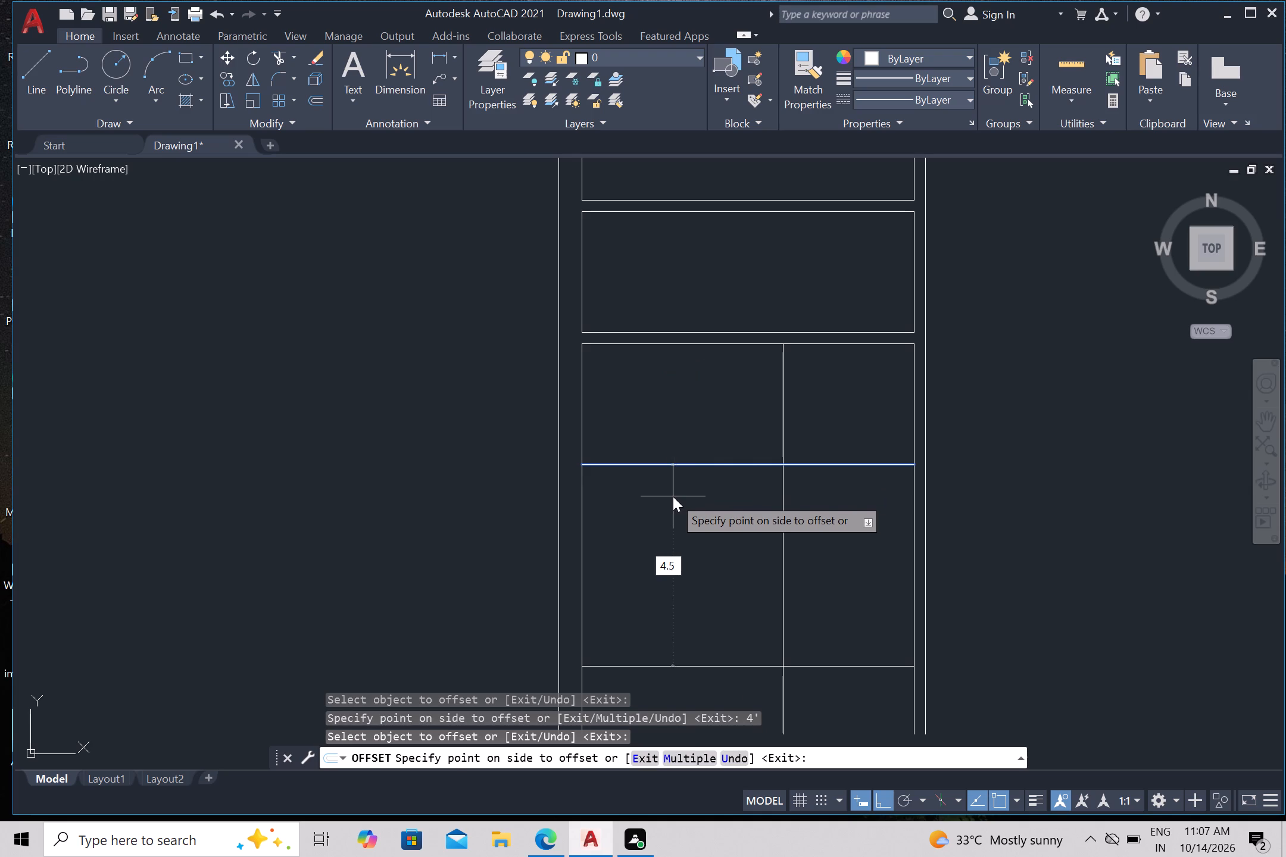
{"action": "key", "text": "shift+quotedbl"}
{"action": "key", "text": "Return"}
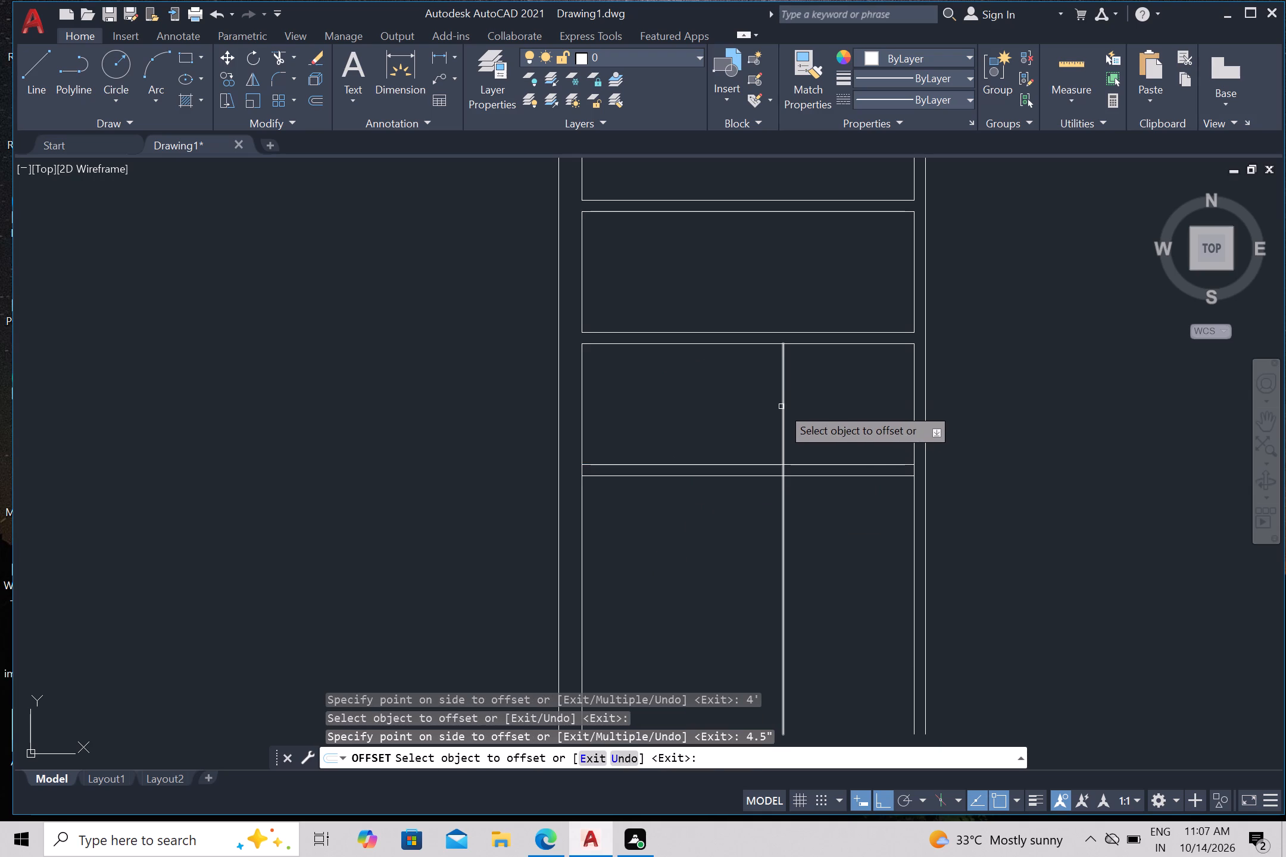
Offset the small lower left room's vertical line 4.5" to the right for a partition.
{"action": "left_click", "coordinate": [781, 406]}
{"action": "type", "text": "4."}
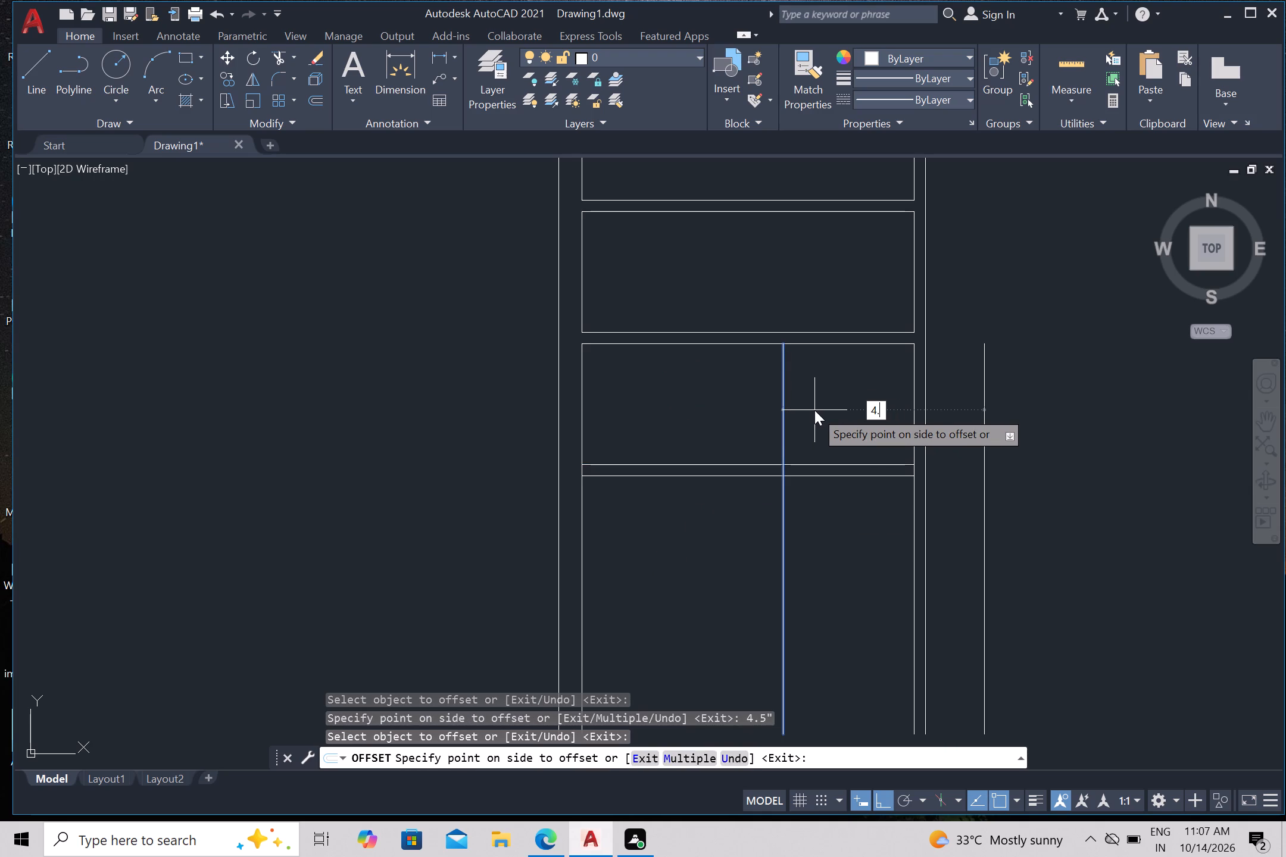
{"action": "key", "text": "5"}
{"action": "key", "text": "shift+quotedbl"}
{"action": "key", "text": "Return"}
{"action": "key", "text": "Escape"}
Trim the crossing partition lines at the small room's lower right corner, removing the parts beyond it and the overlaps inside it.
{"action": "type", "text": "tr"}
{"action": "key", "text": "Return"}
{"action": "left_click", "coordinate": [754, 526]}
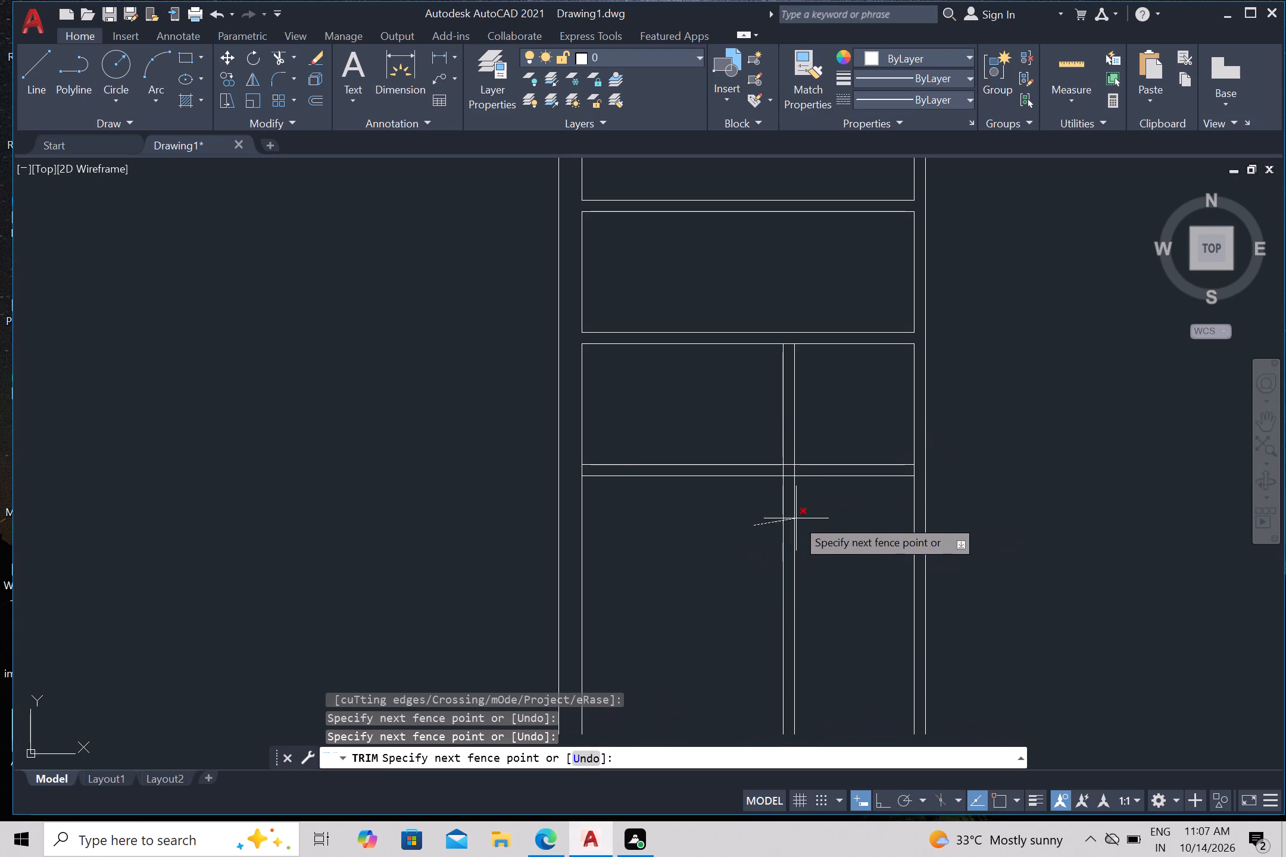
{"action": "left_click", "coordinate": [856, 459]}
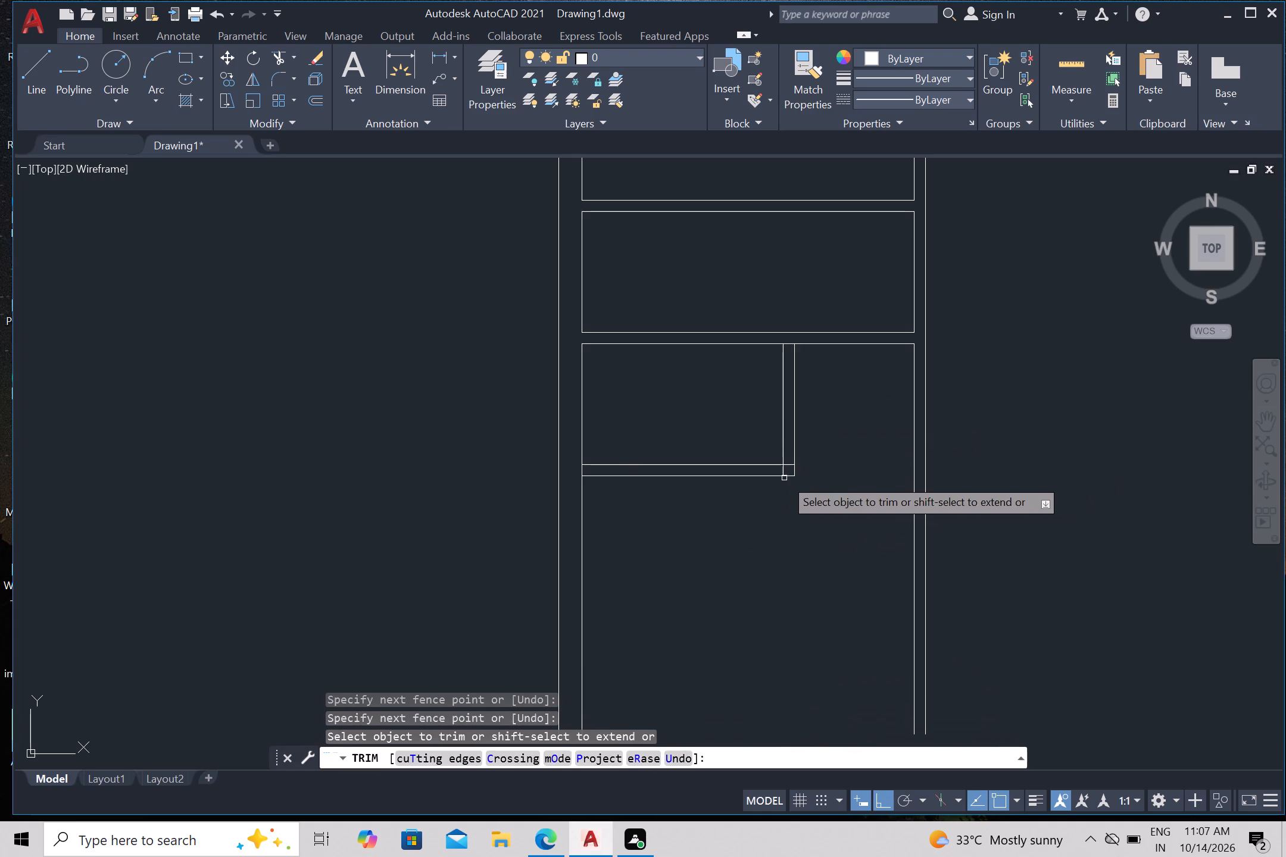
{"action": "scroll", "coordinate": [776, 473], "scroll_direction": "up", "scroll_amount": 2}
{"action": "left_click", "coordinate": [788, 460]}
{"action": "double_click", "coordinate": [799, 464]}
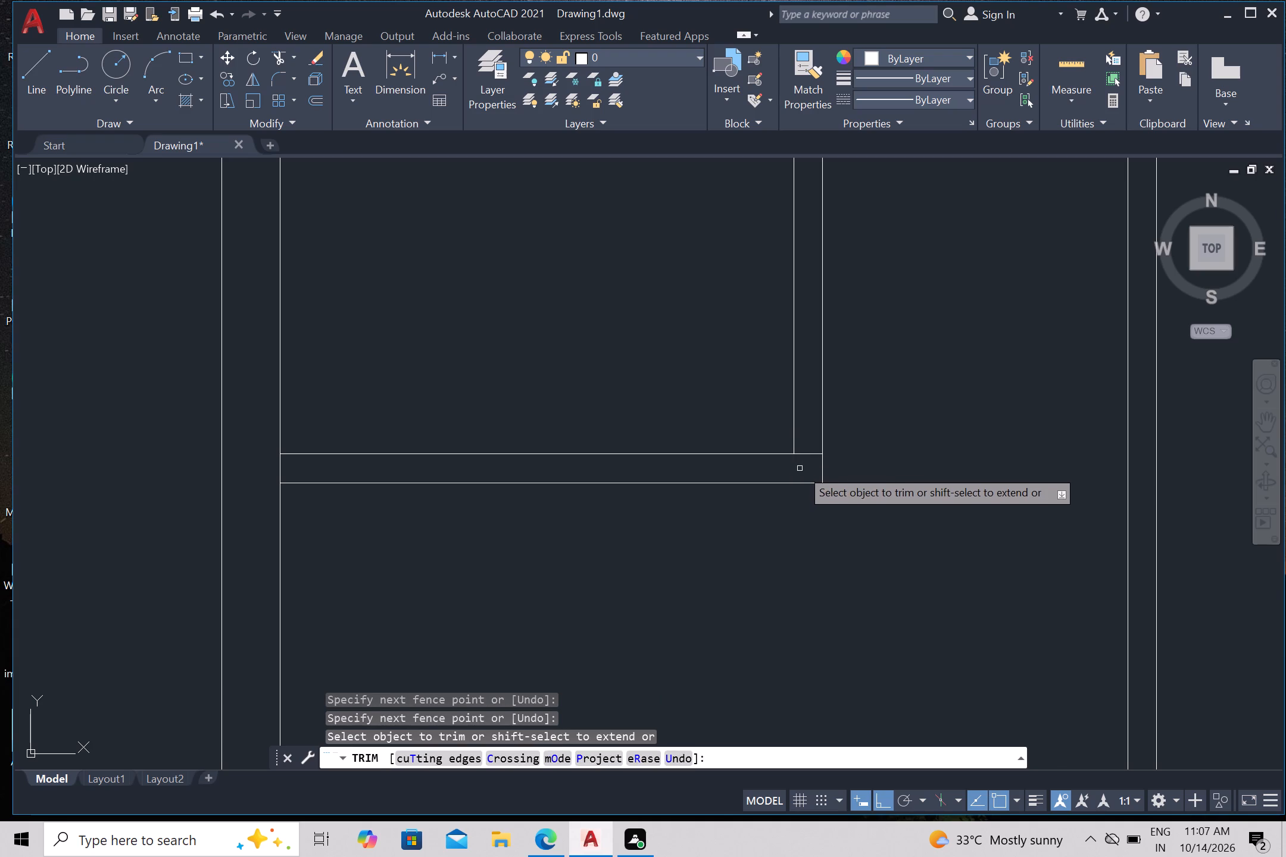
{"action": "left_click", "coordinate": [803, 459]}
{"action": "left_click", "coordinate": [806, 448]}
{"action": "scroll", "coordinate": [806, 451], "scroll_direction": "down", "scroll_amount": 3}
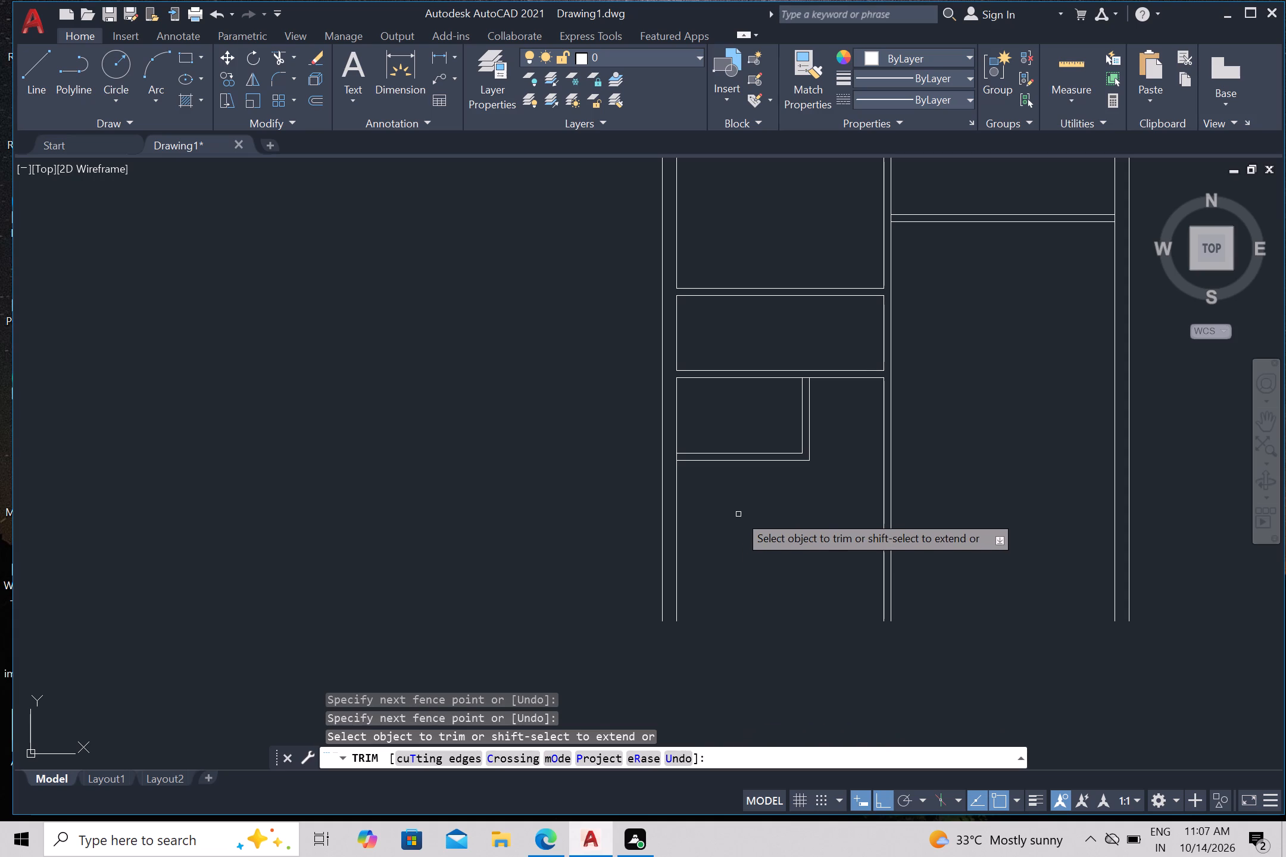
{"action": "key", "text": "Escape"}
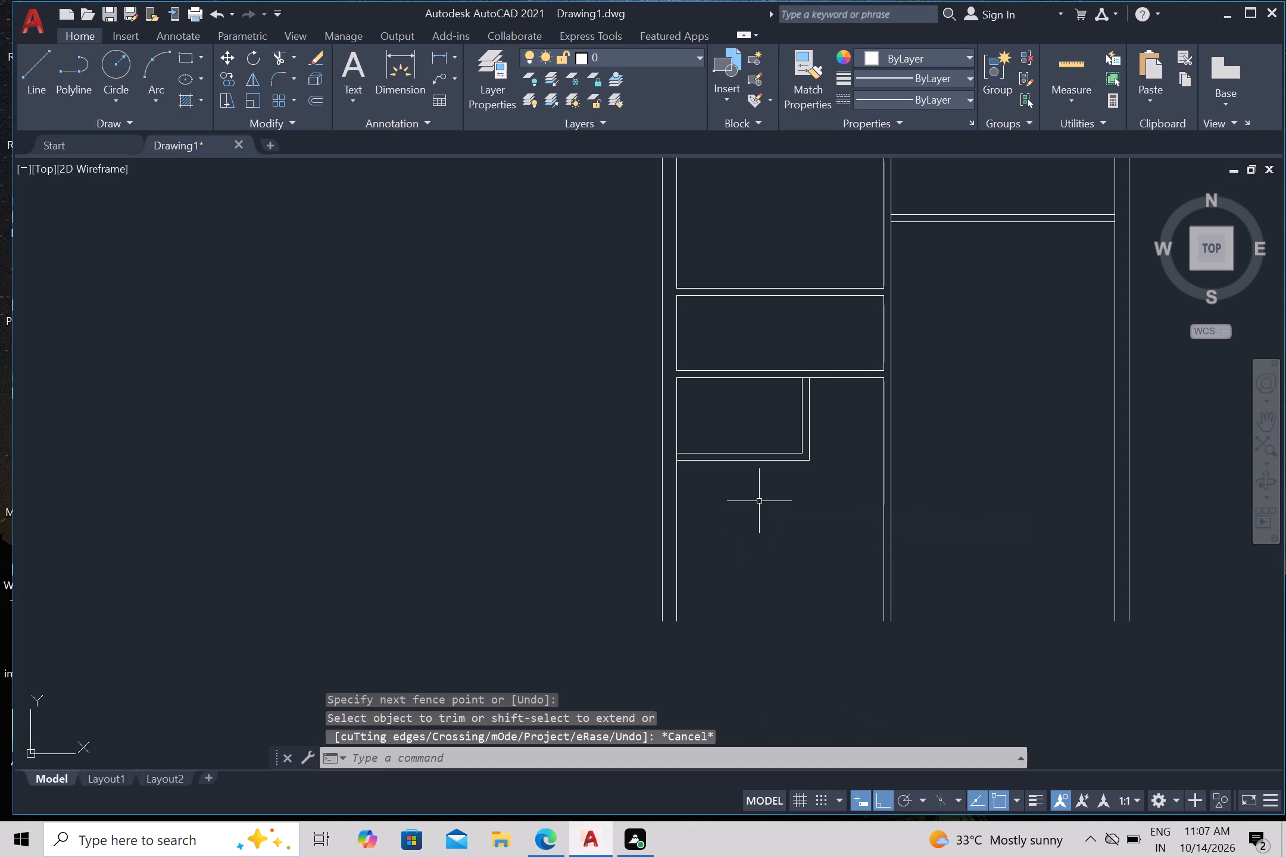
Offset the small room's lower outer partition line 15' downward.
{"action": "key", "text": "o"}
{"action": "key", "text": "Return"}
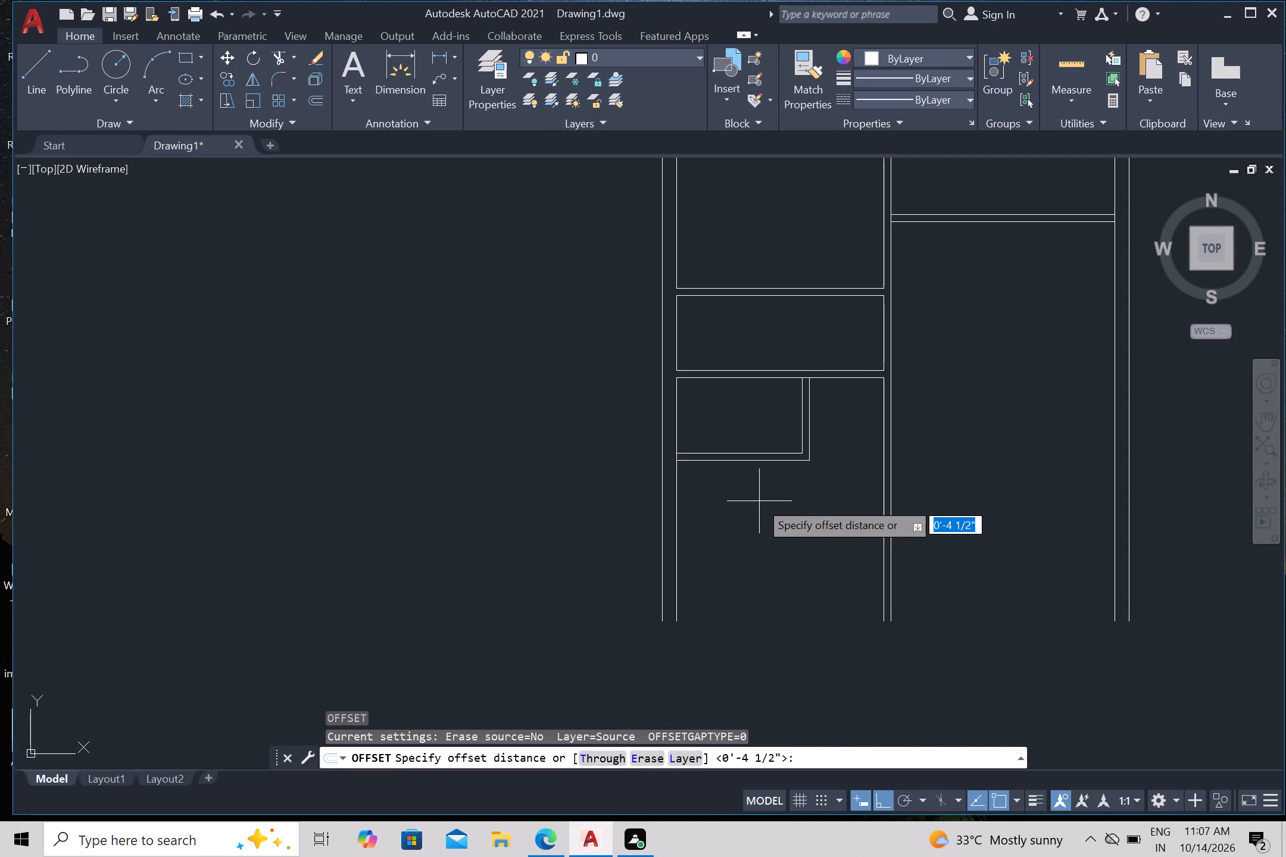
{"action": "type", "text": "15'"}
{"action": "key", "text": "Return"}
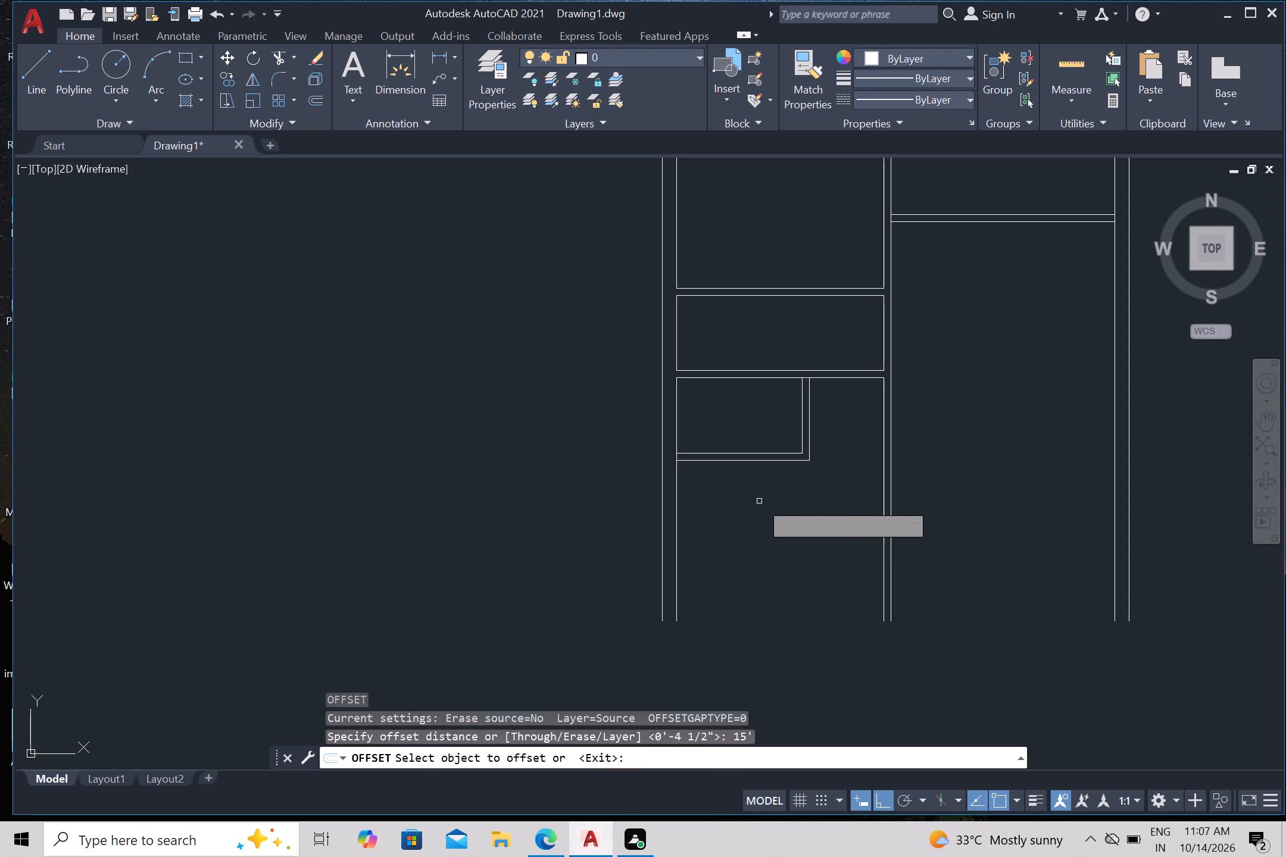
{"action": "left_click", "coordinate": [739, 461]}
{"action": "left_click_drag", "start_coordinate": [736, 526], "coordinate": [738, 540]}
{"action": "scroll", "coordinate": [750, 540], "scroll_direction": "down", "scroll_amount": 2}
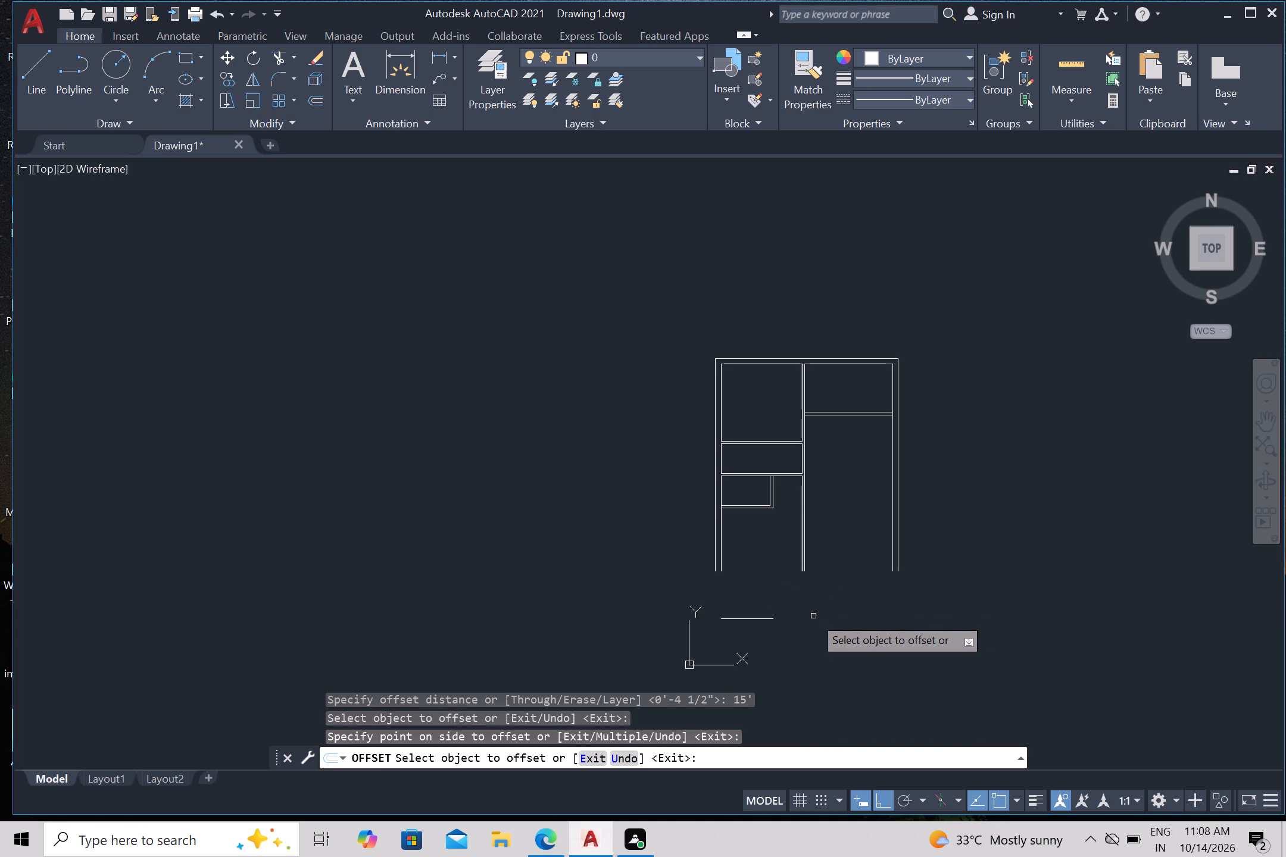
{"action": "key", "text": "Escape"}
Draw a horizontal line about 27'-6" long from the new bottom line's right end, past the right wall.
{"action": "key", "text": "l"}
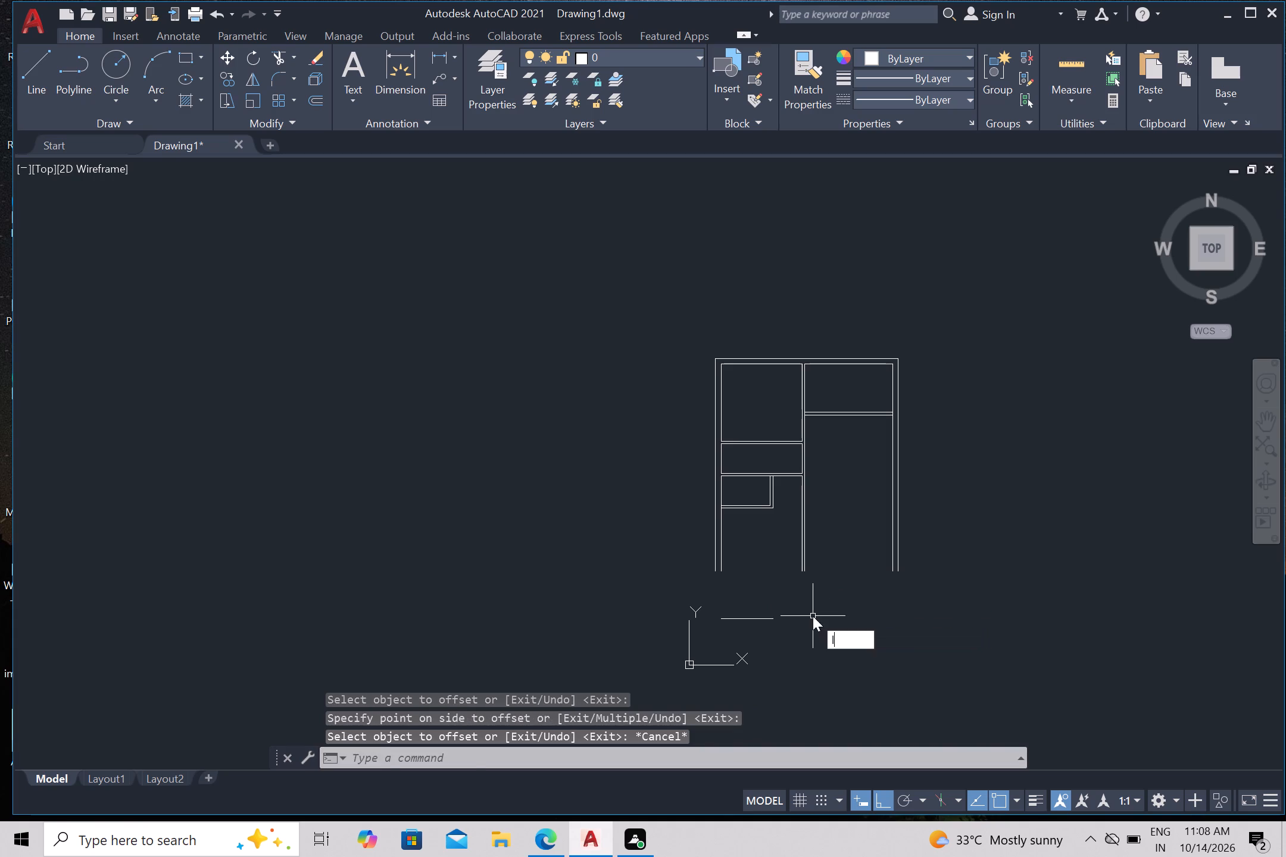
{"action": "key", "text": "Return"}
{"action": "left_click", "coordinate": [776, 621]}
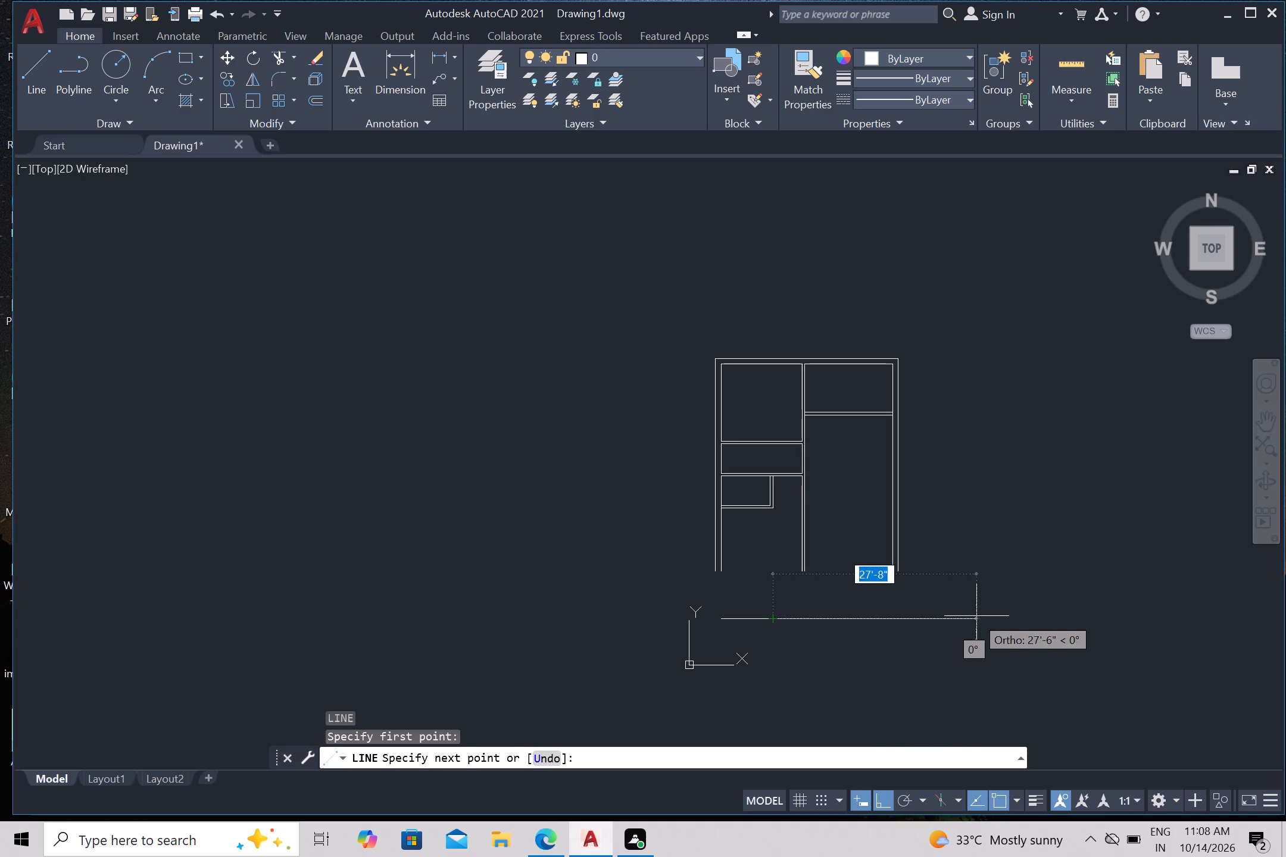
{"action": "left_click", "coordinate": [978, 616]}
{"action": "key", "text": "Escape"}
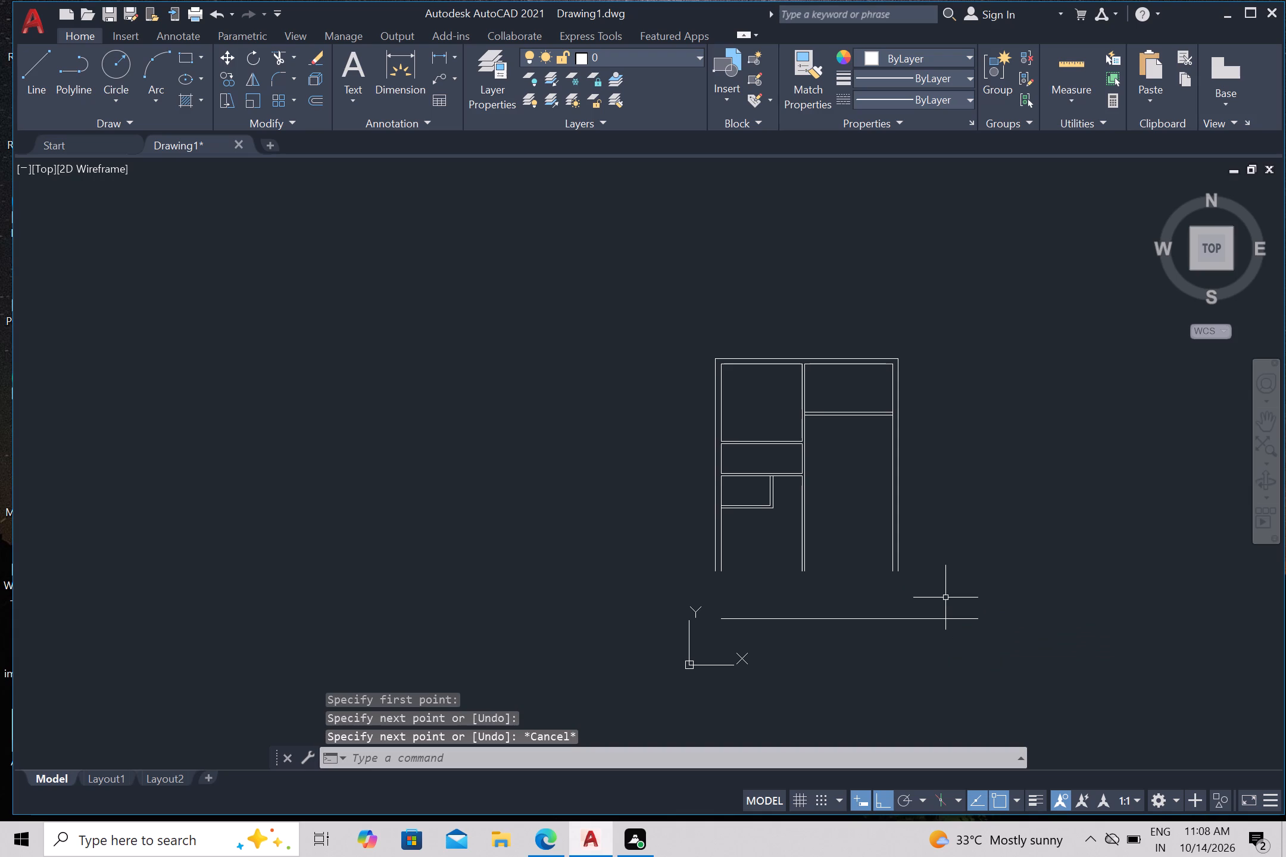
Draw vertical lines down from the right wall's outer line and both left wall lines, each reaching below the new bottom line.
{"action": "key", "text": "Return"}
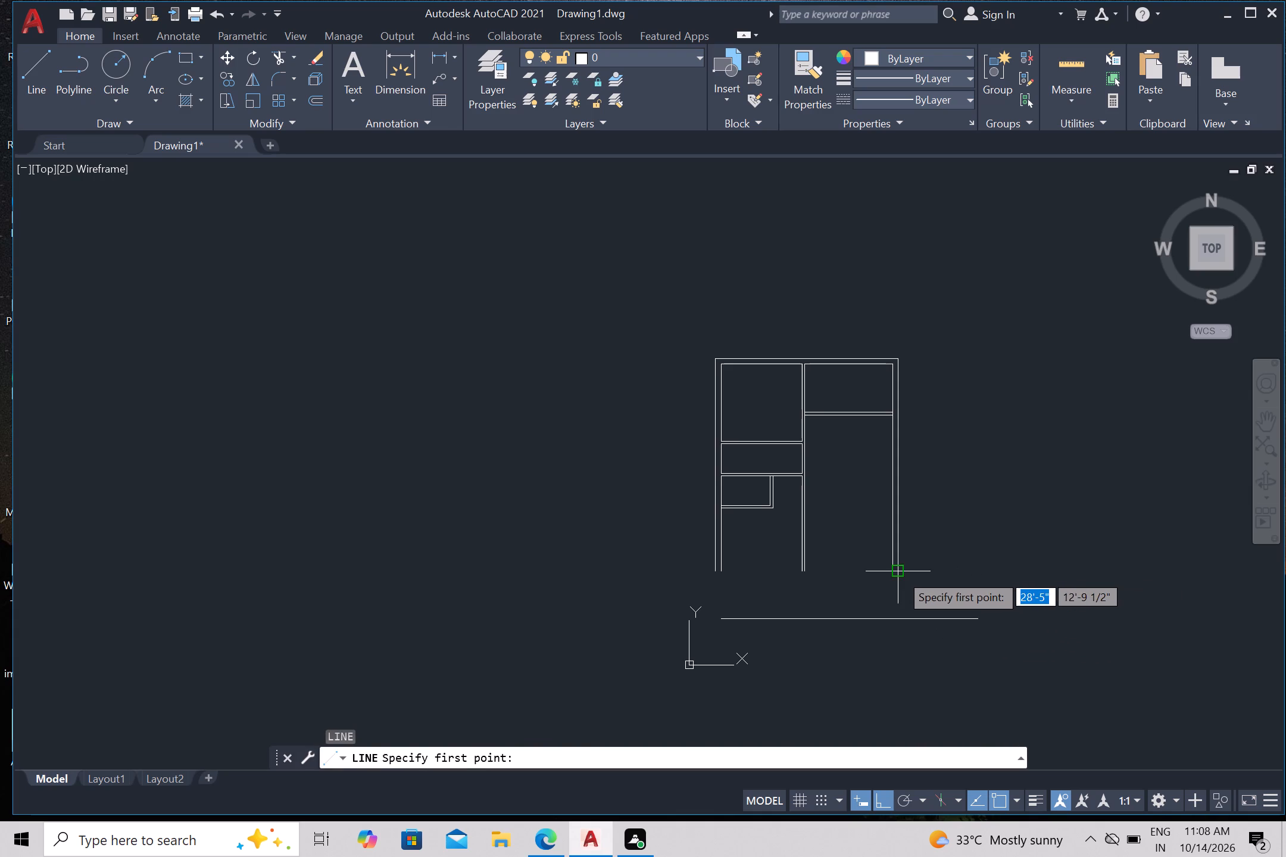
{"action": "left_click", "coordinate": [898, 574]}
{"action": "left_click", "coordinate": [876, 675]}
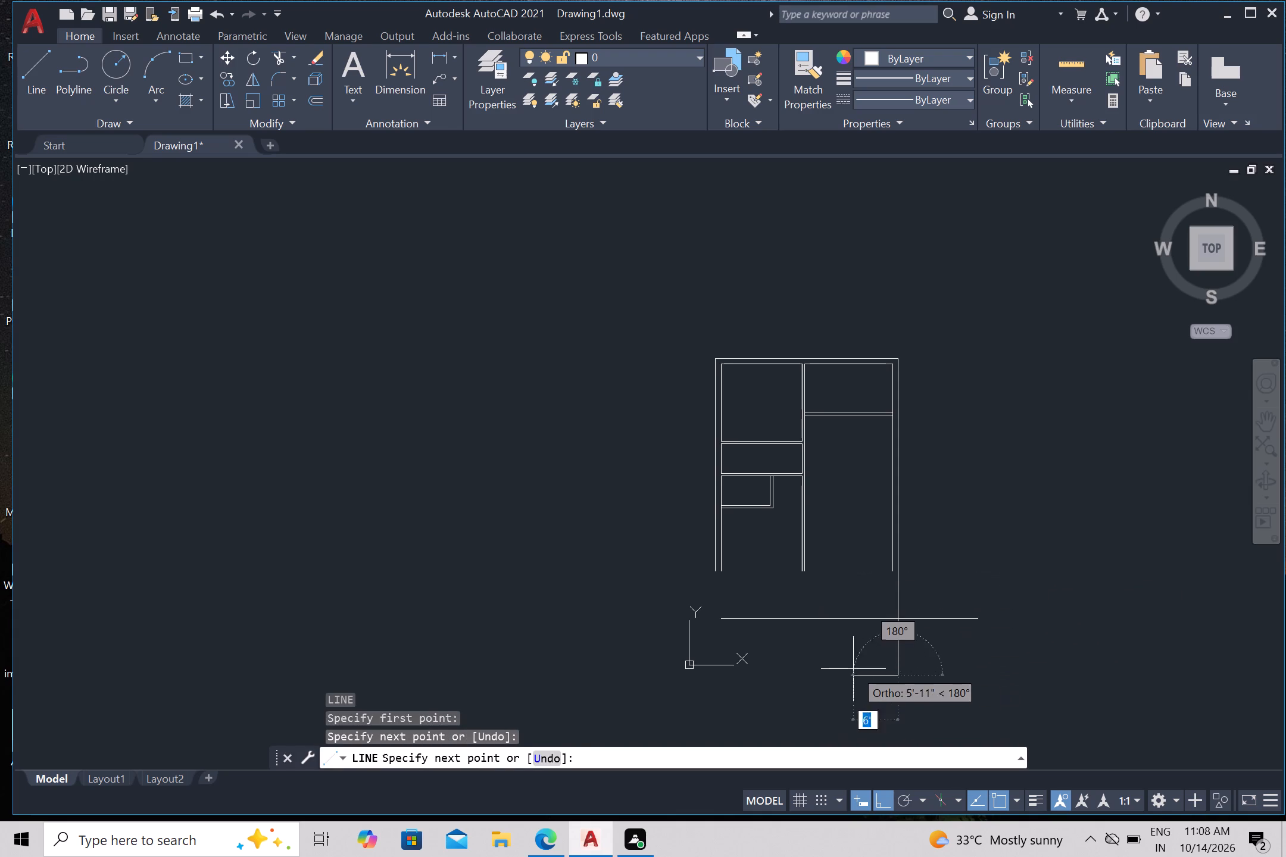
{"action": "key", "text": "Escape"}
{"action": "key", "text": "Return"}
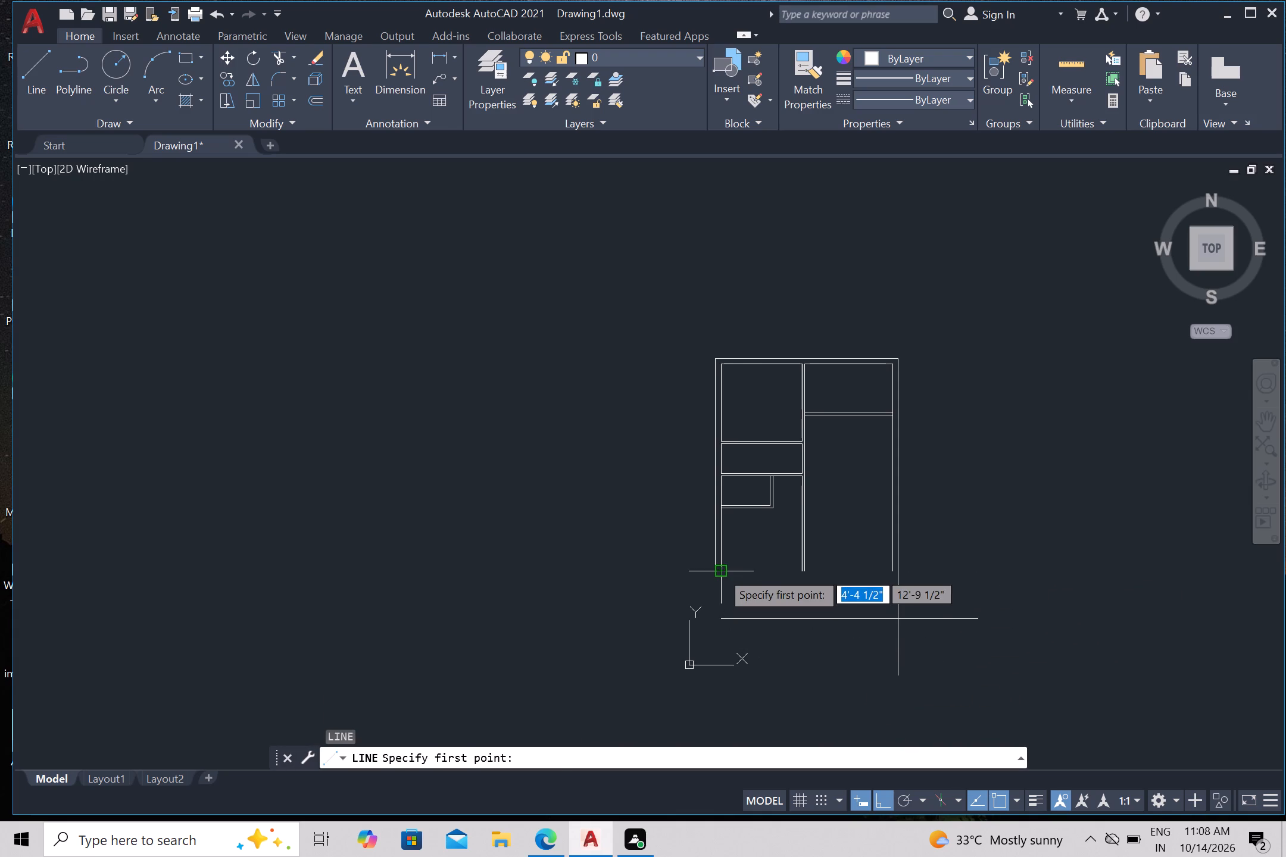
{"action": "left_click_drag", "start_coordinate": [719, 571], "coordinate": [718, 578]}
{"action": "left_click", "coordinate": [721, 648]}
{"action": "key", "text": "Return"}
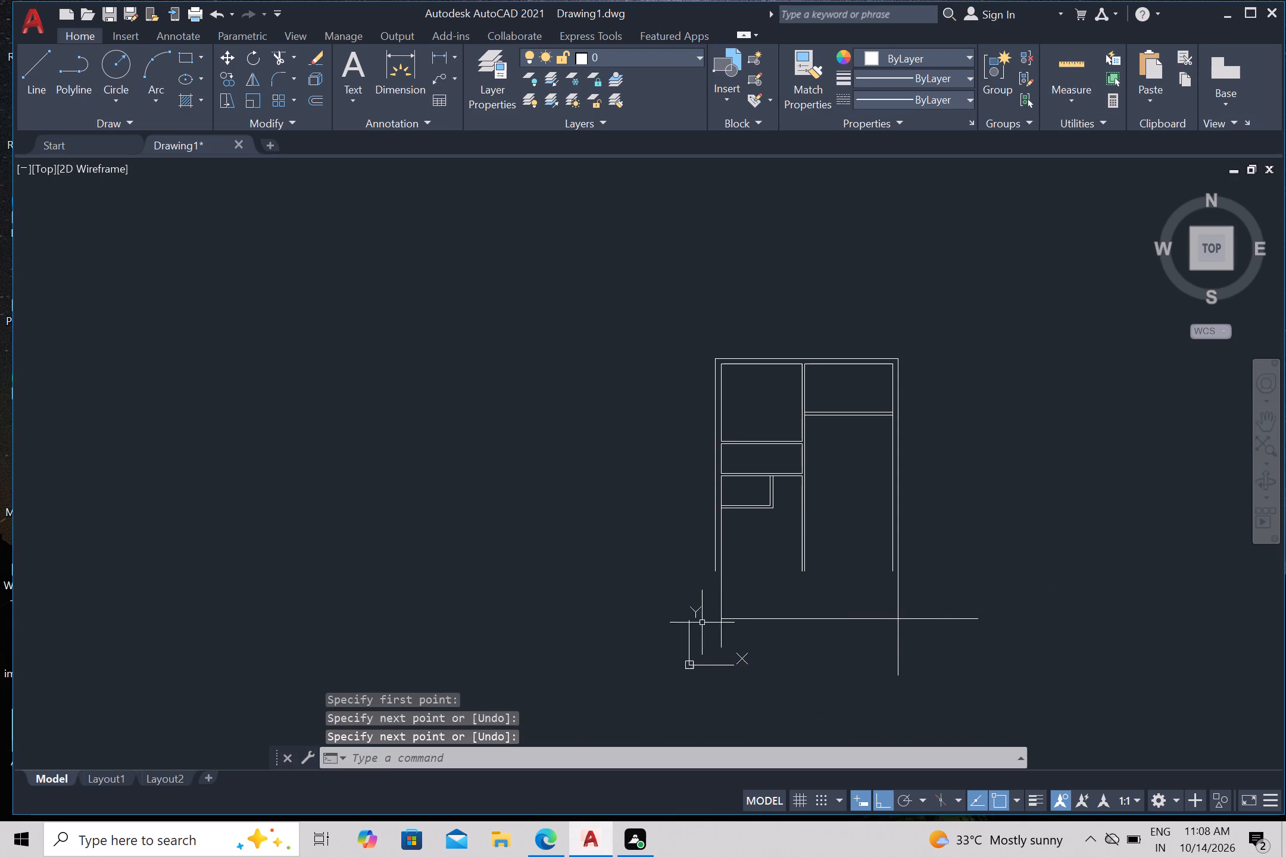
{"action": "key", "text": "Return"}
{"action": "left_click_drag", "start_coordinate": [712, 571], "coordinate": [711, 583]}
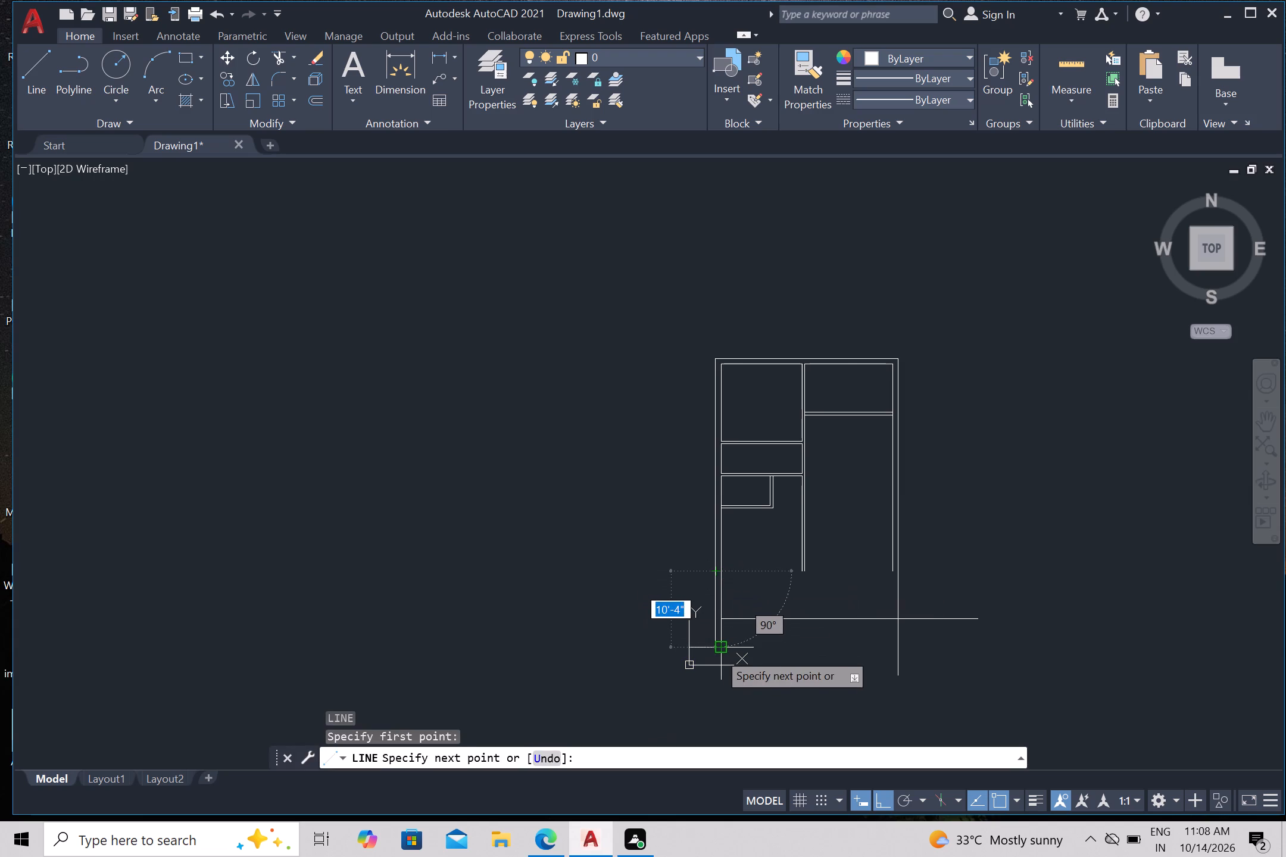
{"action": "left_click", "coordinate": [715, 655]}
{"action": "key", "text": "Return"}
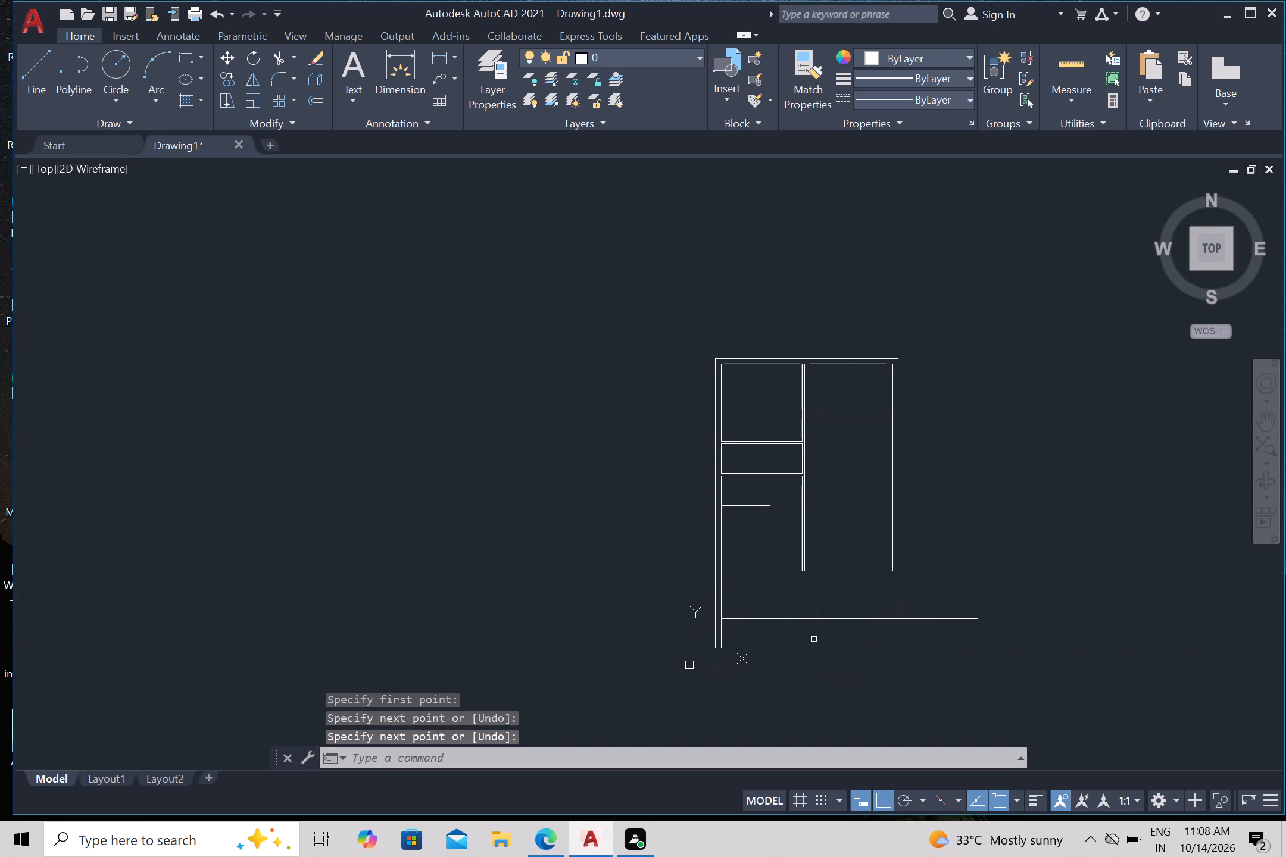
Offset both segments of the bottom line 9" downward for the bottom outer wall.
{"action": "key", "text": "o"}
{"action": "key", "text": "Return"}
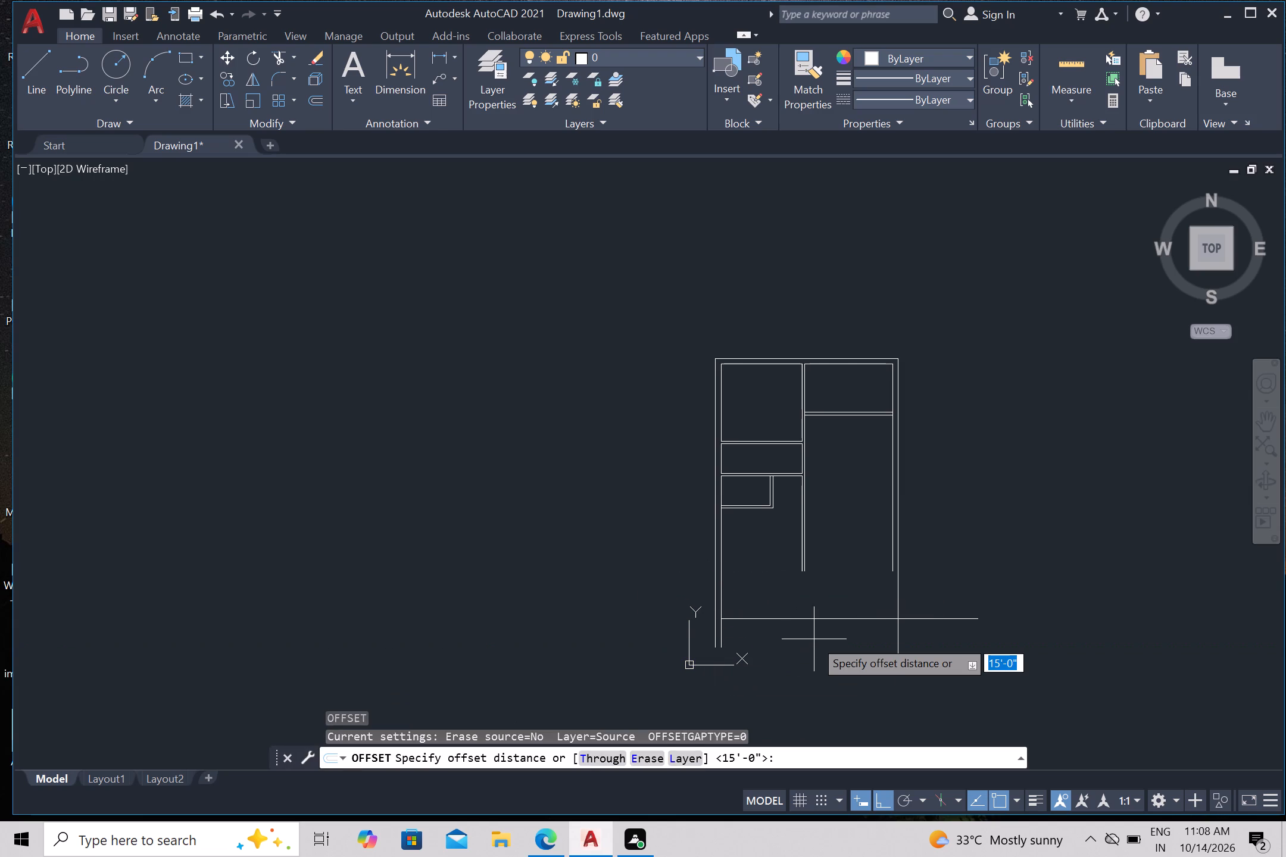
{"action": "key", "text": "9"}
{"action": "key", "text": "shift+quotedbl"}
{"action": "key", "text": "Return"}
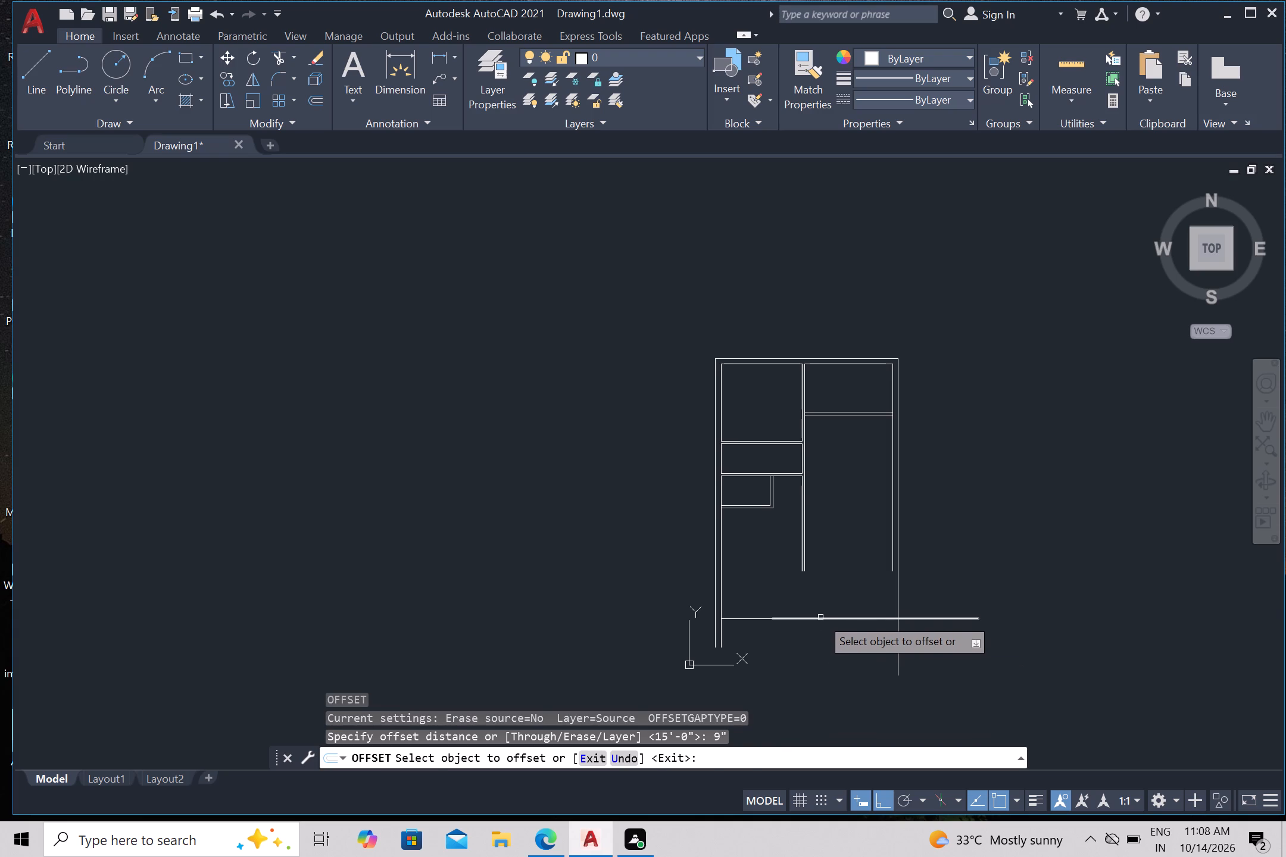
{"action": "left_click", "coordinate": [820, 619]}
{"action": "left_click_drag", "start_coordinate": [810, 656], "coordinate": [807, 667]}
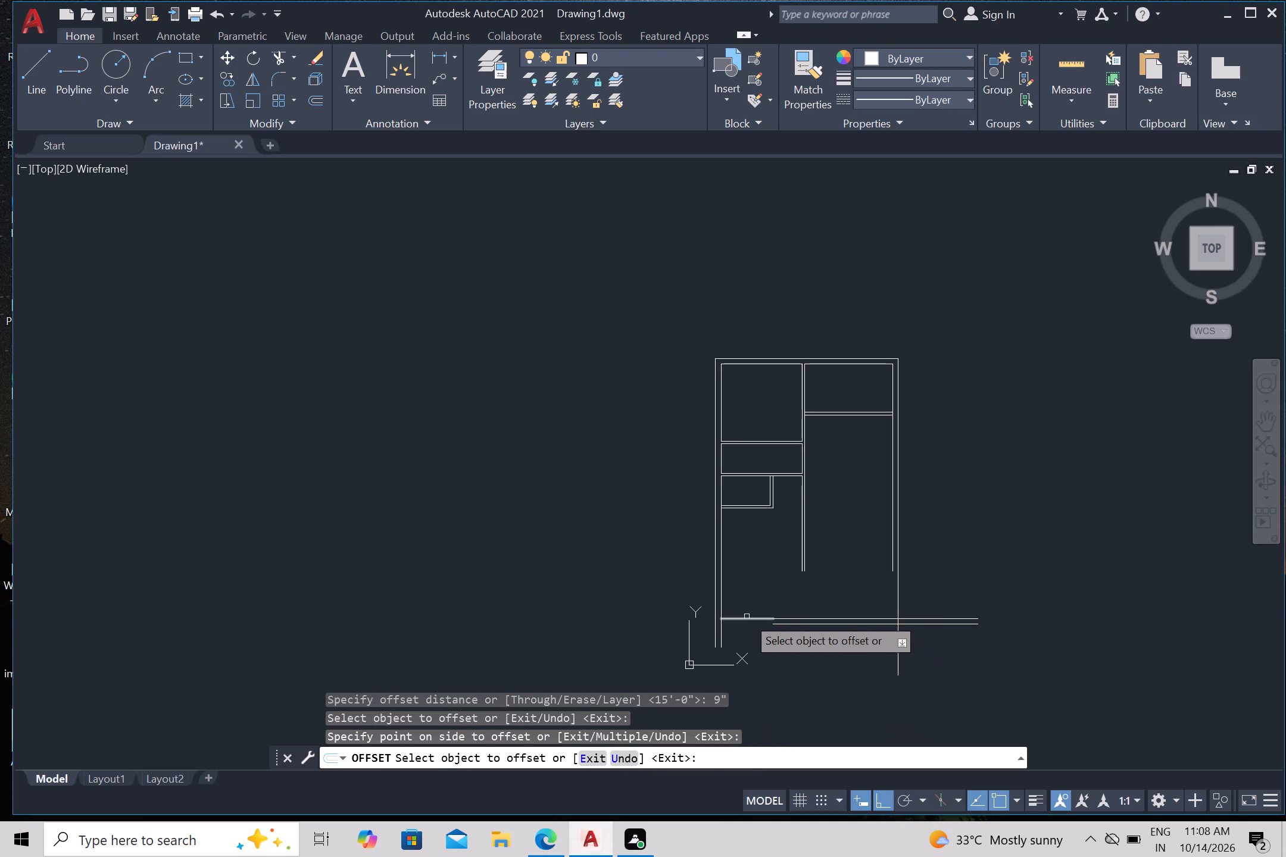
{"action": "left_click", "coordinate": [746, 617]}
{"action": "left_click_drag", "start_coordinate": [739, 646], "coordinate": [736, 655]}
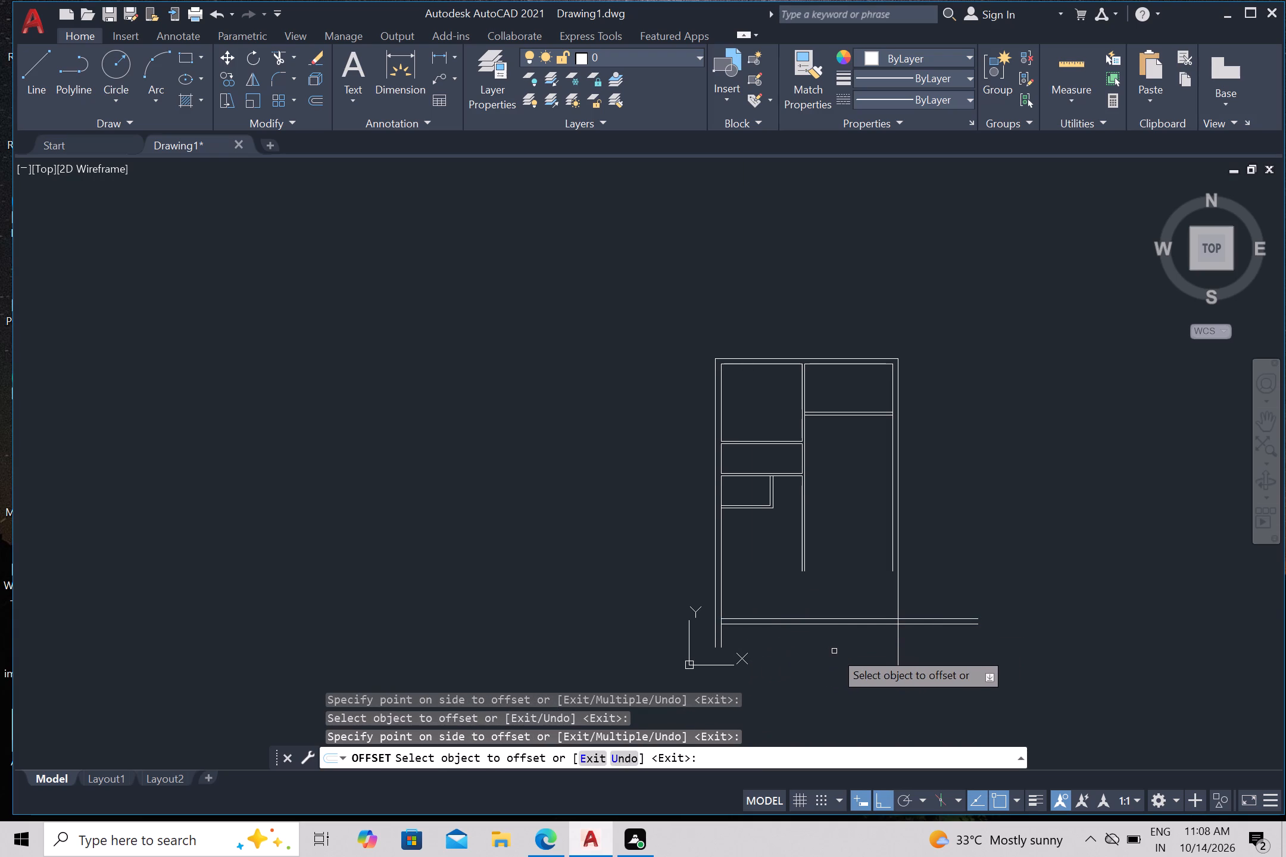
{"action": "key", "text": "Escape"}
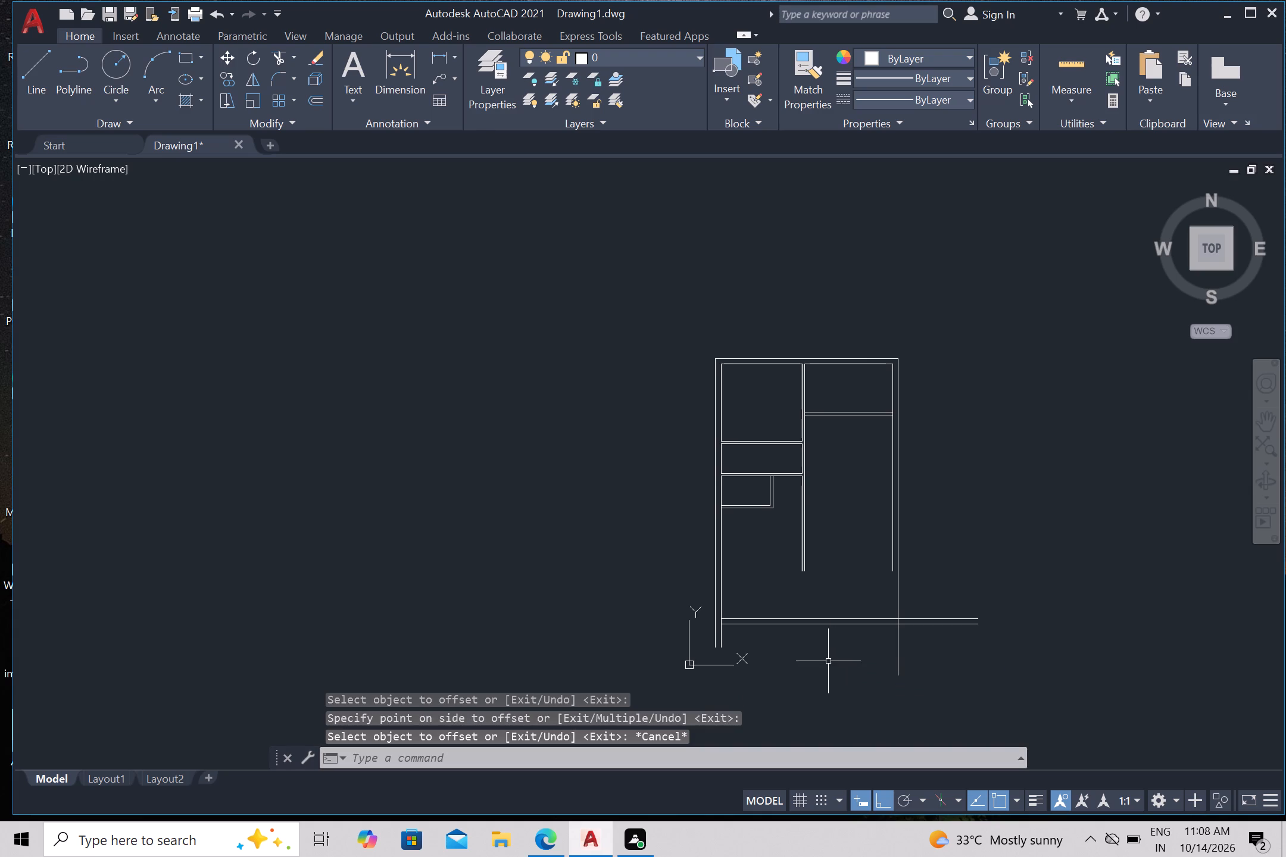
Trim the bottom wall lines and the right outer wall line where they overrun the lower right corner.
{"action": "key", "text": "t"}
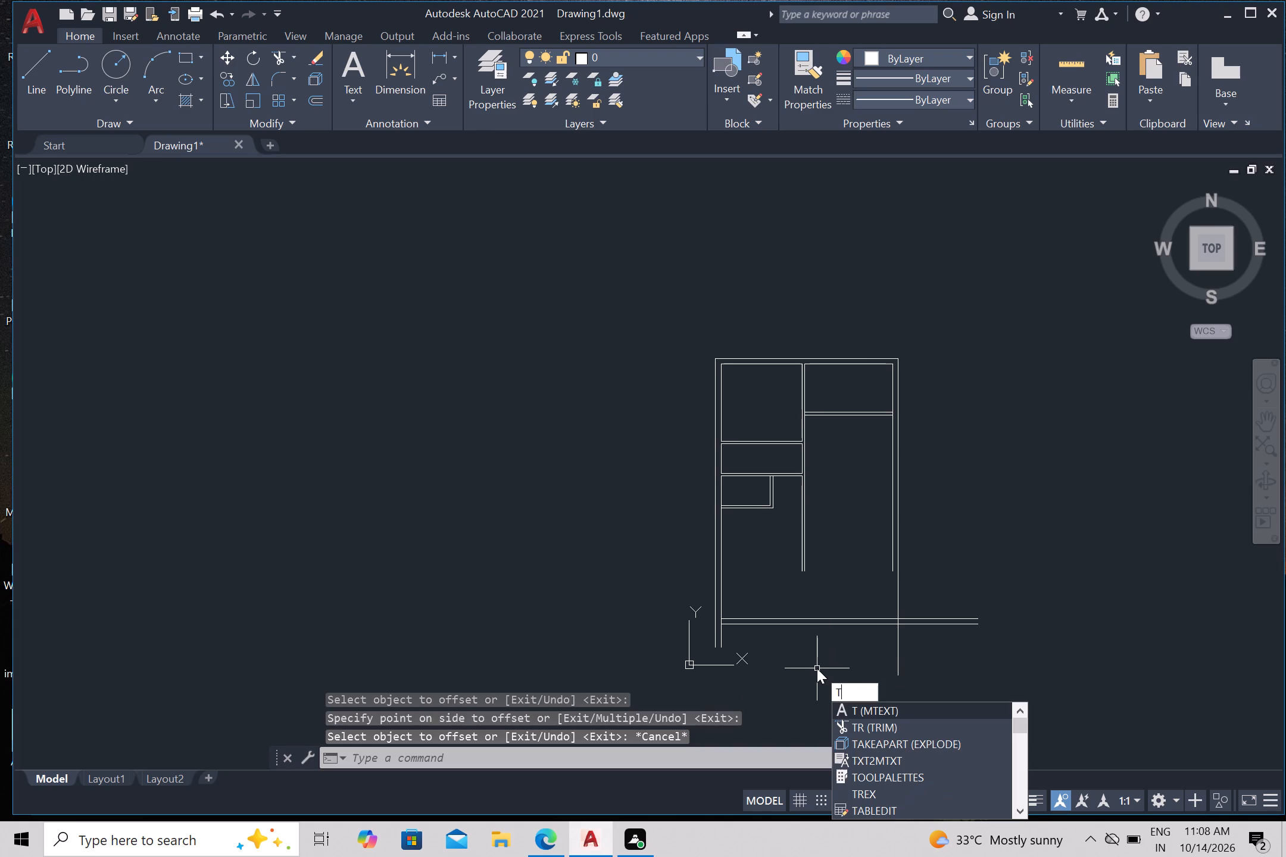
{"action": "key", "text": "BackSpace"}
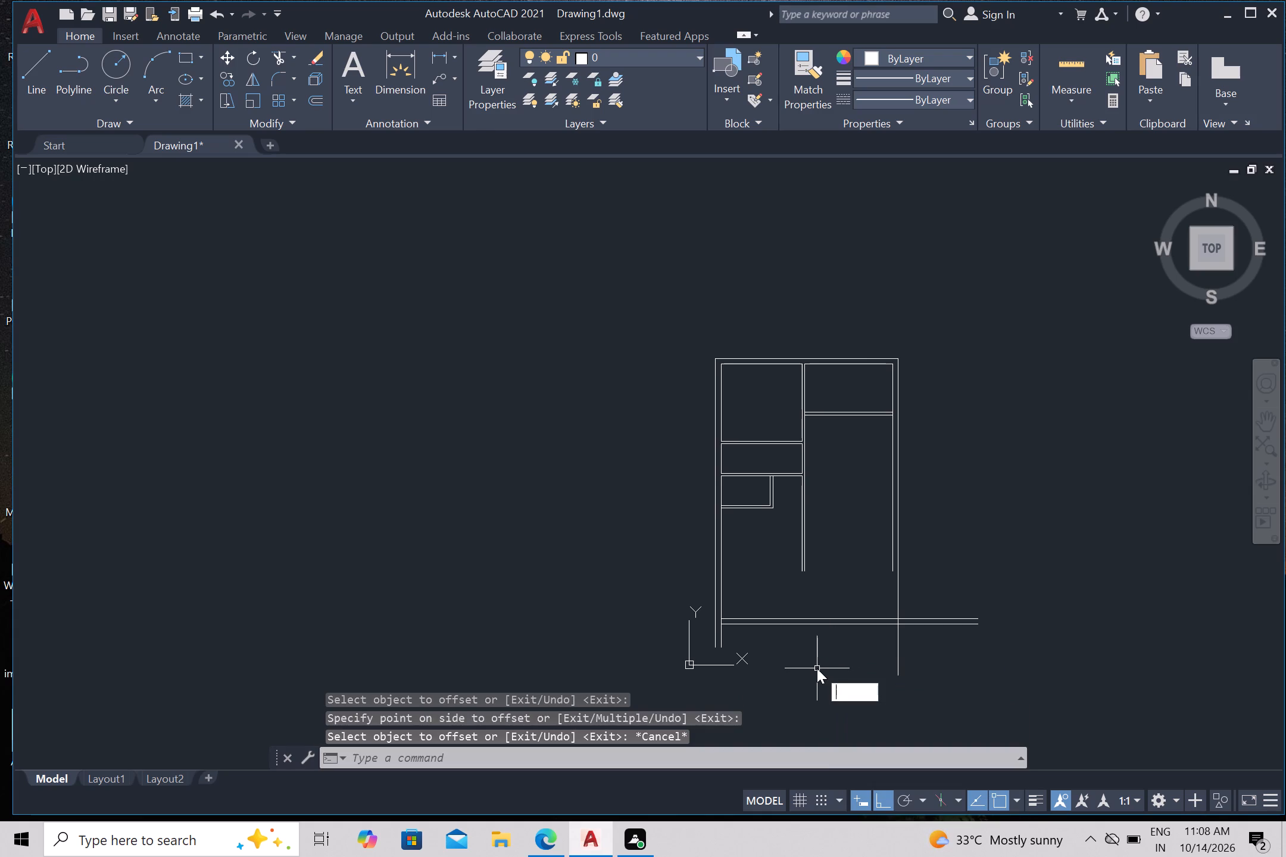
{"action": "type", "text": "tr"}
{"action": "key", "text": "Return"}
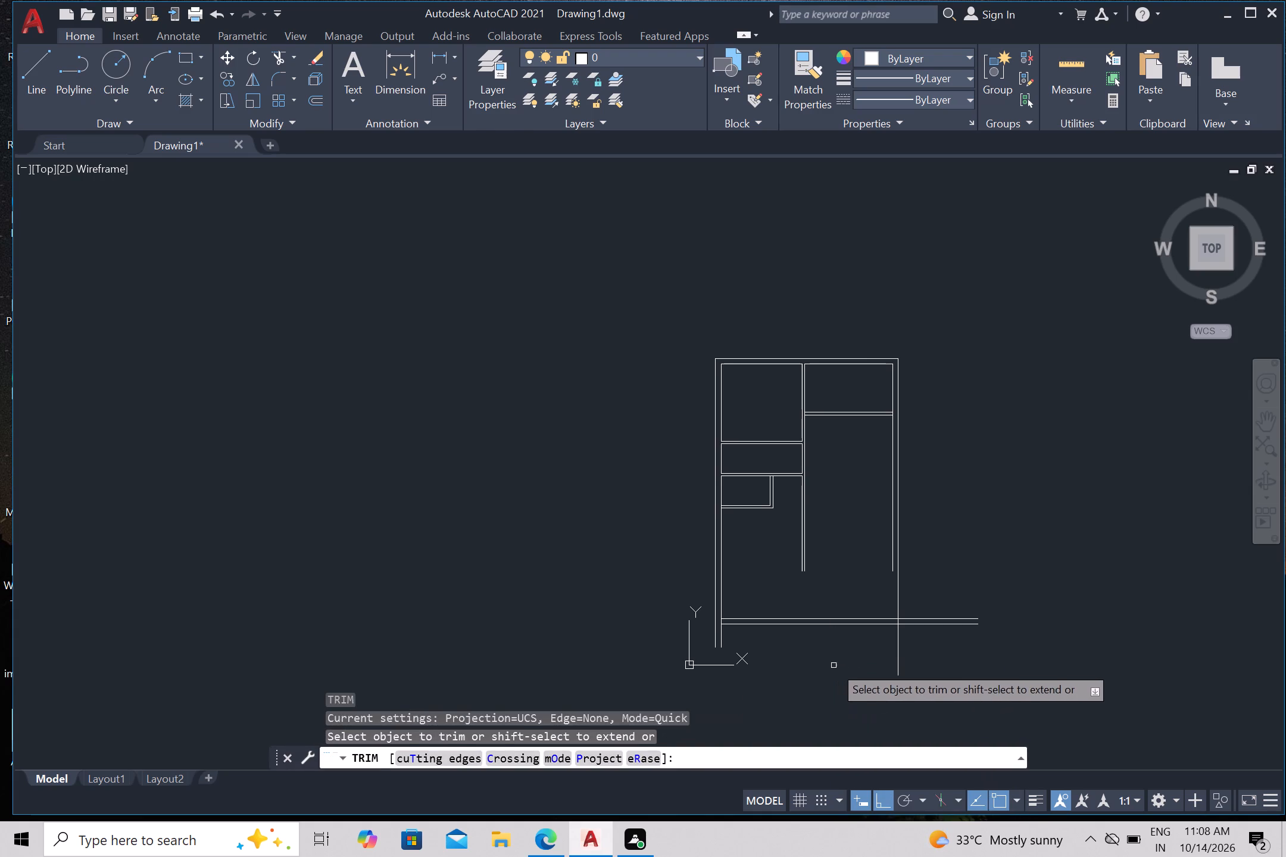
{"action": "left_click", "coordinate": [888, 663]}
{"action": "left_click", "coordinate": [960, 610]}
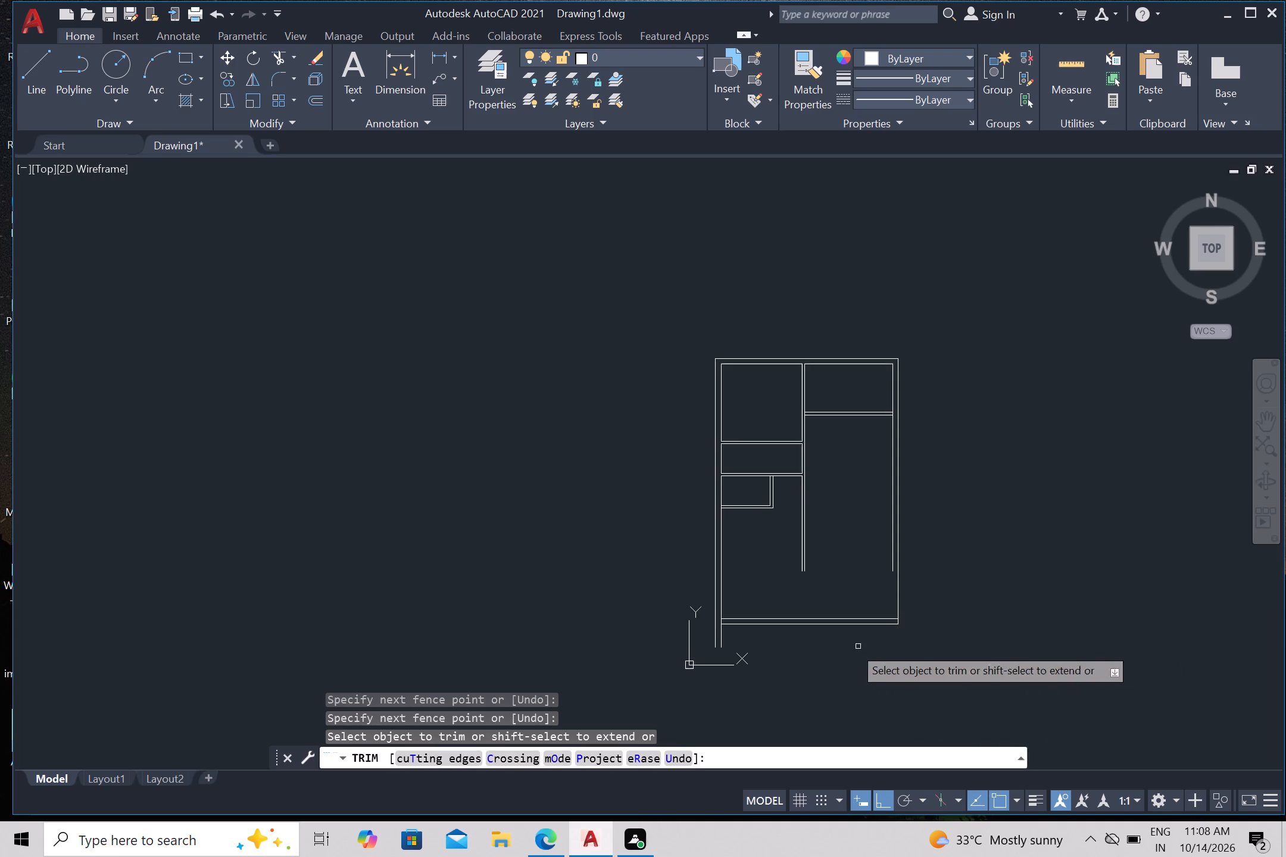
{"action": "key", "text": "Escape"}
Draw a horizontal line from the bottom wall's outer line leftward past the left wall's outer line.
{"action": "key", "text": "l"}
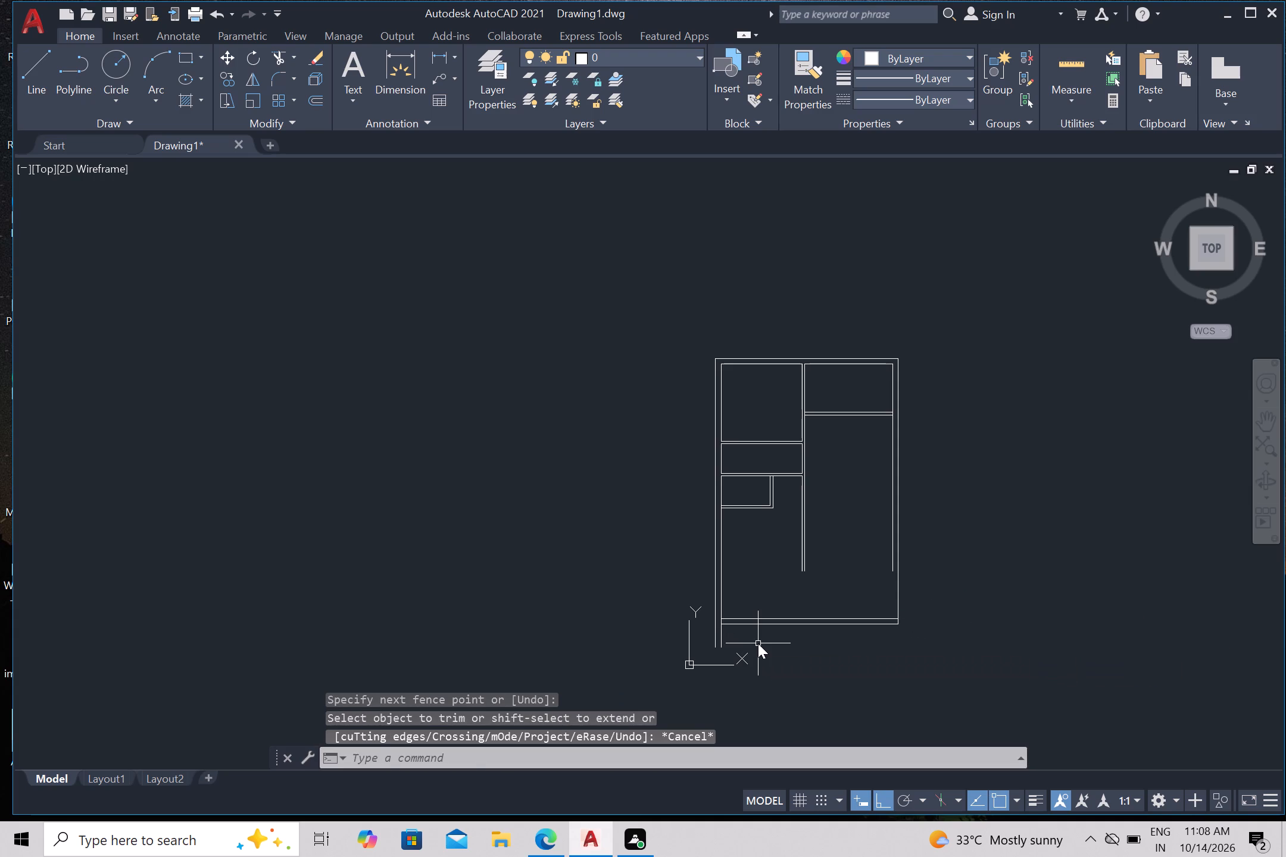
{"action": "key", "text": "Return"}
{"action": "scroll", "coordinate": [730, 636], "scroll_direction": "up", "scroll_amount": 2}
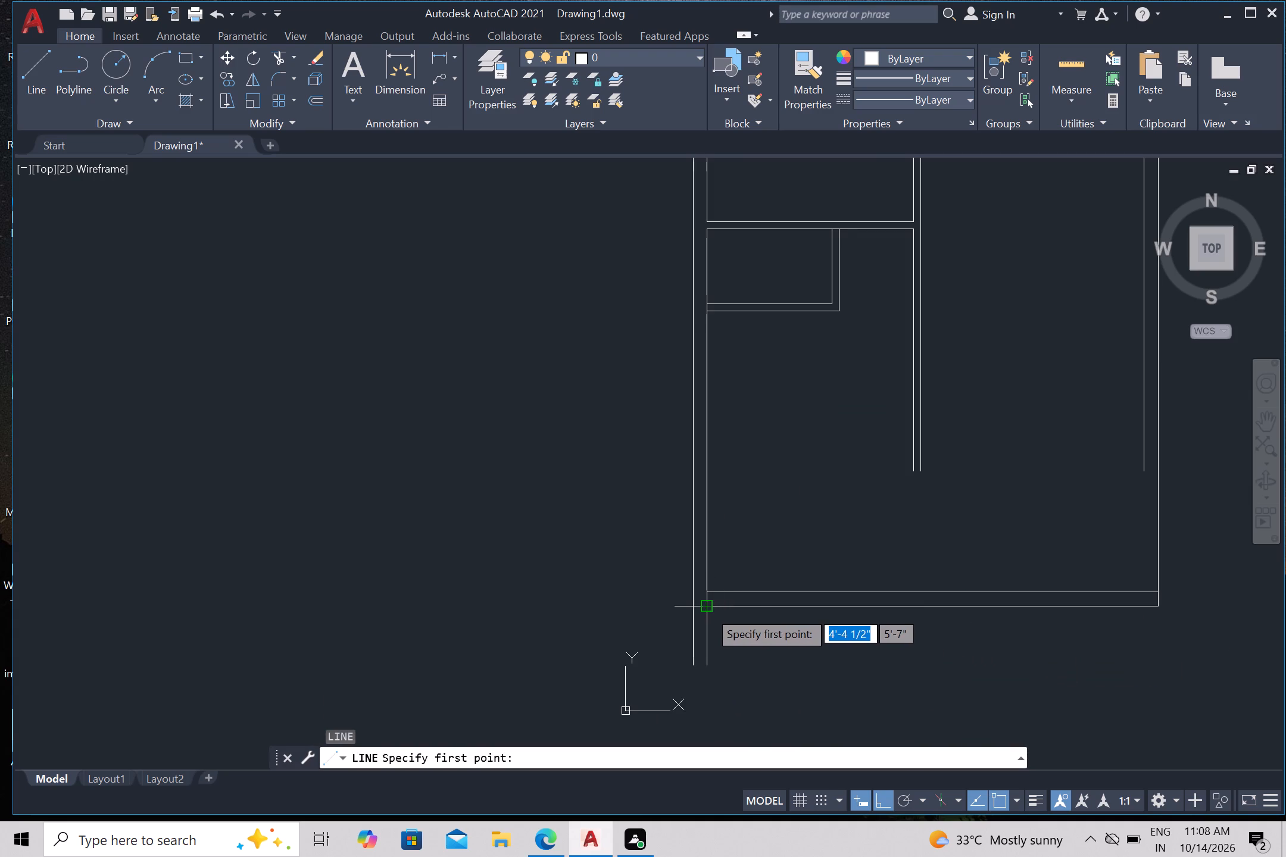
{"action": "left_click", "coordinate": [707, 609]}
{"action": "left_click", "coordinate": [618, 609]}
{"action": "key", "text": "Escape"}
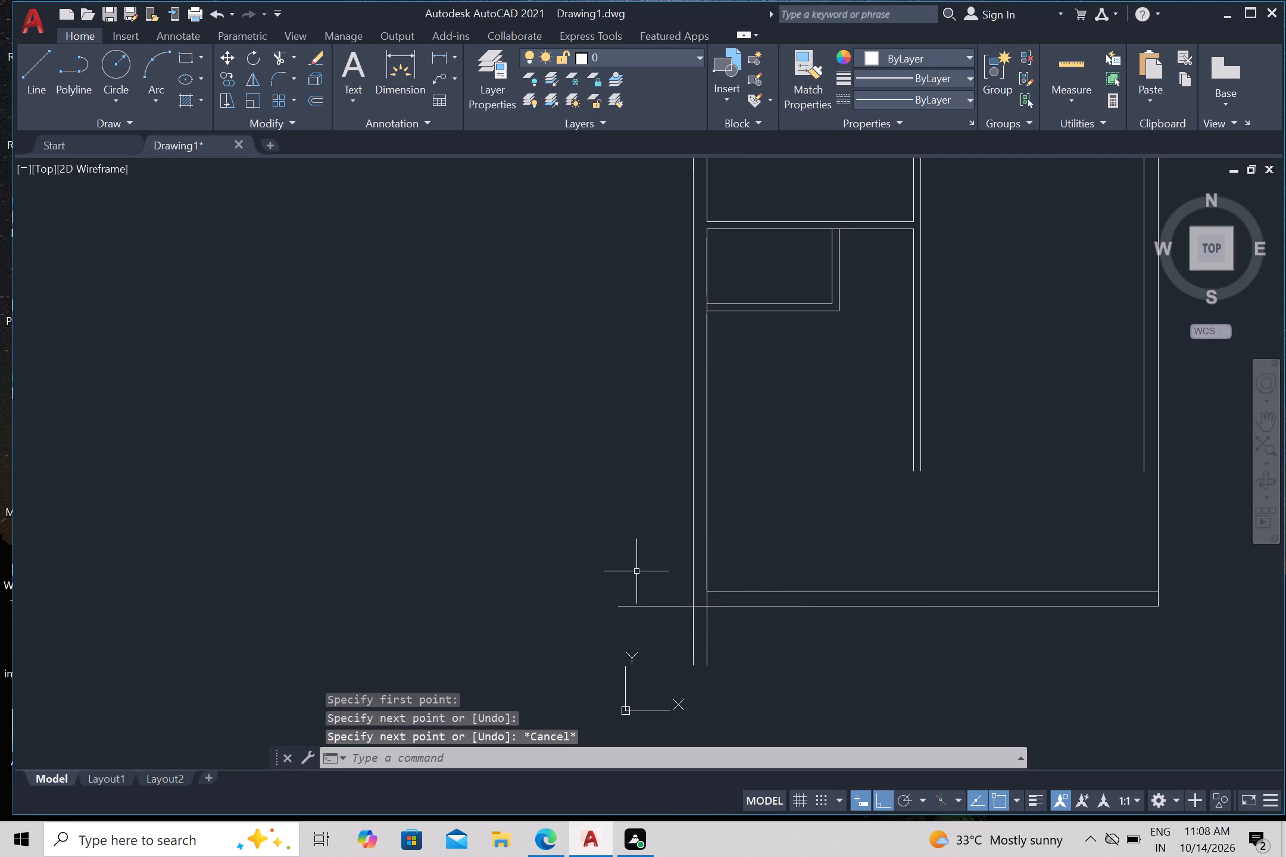
Trim the overruns at the lower left corner and the left wall's inner line between the two bottom wall lines.
{"action": "key", "text": "t"}
{"action": "key", "text": "r"}
{"action": "key", "text": "Return"}
{"action": "left_click", "coordinate": [636, 578]}
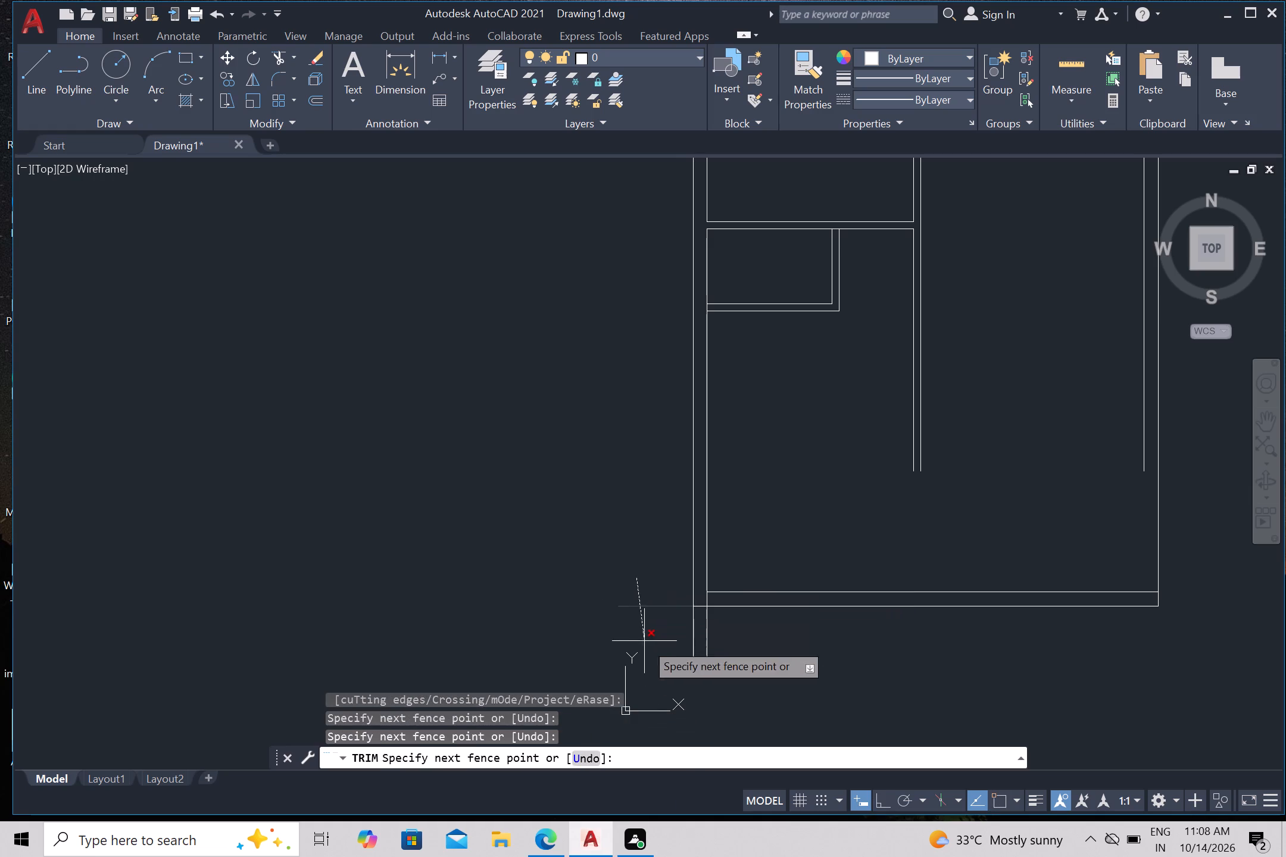
{"action": "left_click", "coordinate": [649, 659]}
{"action": "left_click", "coordinate": [652, 655]}
{"action": "left_click", "coordinate": [744, 653]}
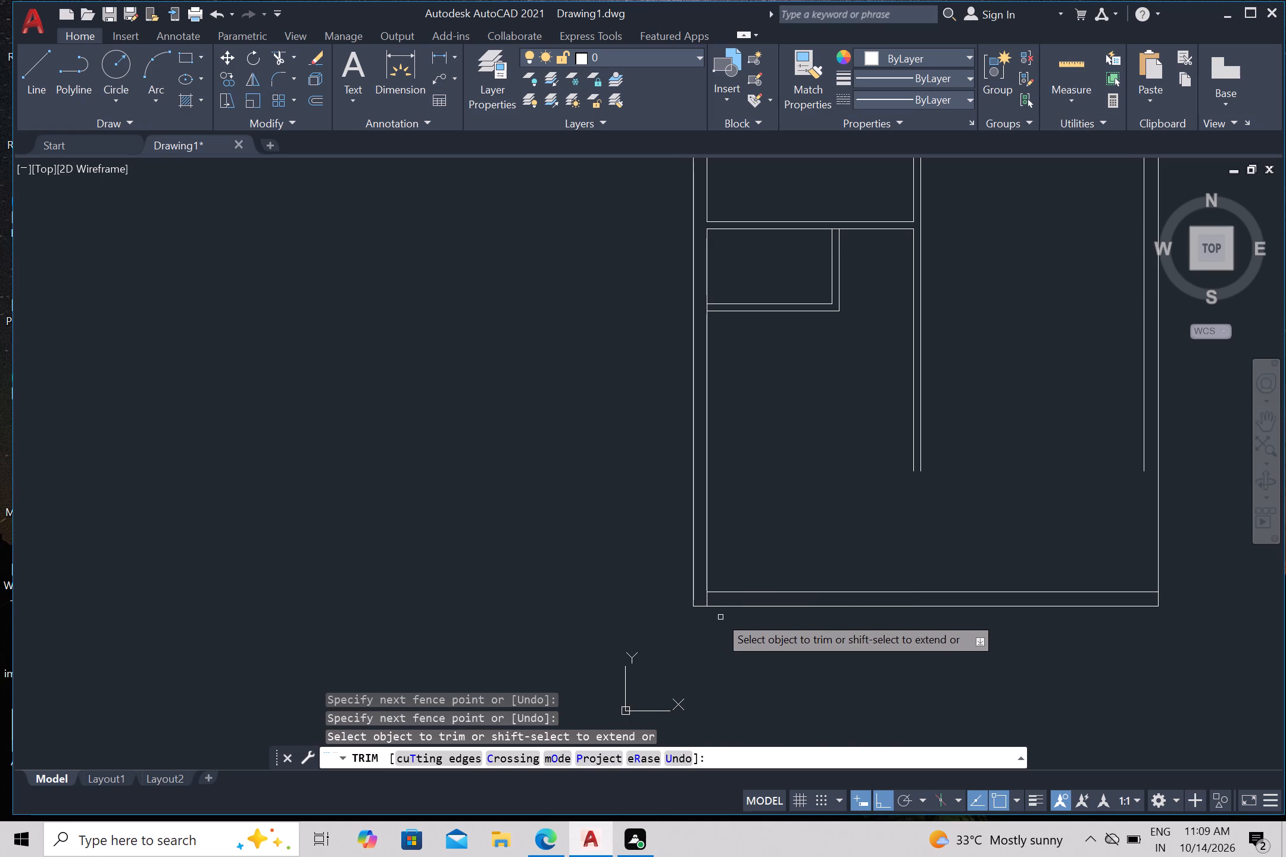
{"action": "left_click", "coordinate": [706, 602]}
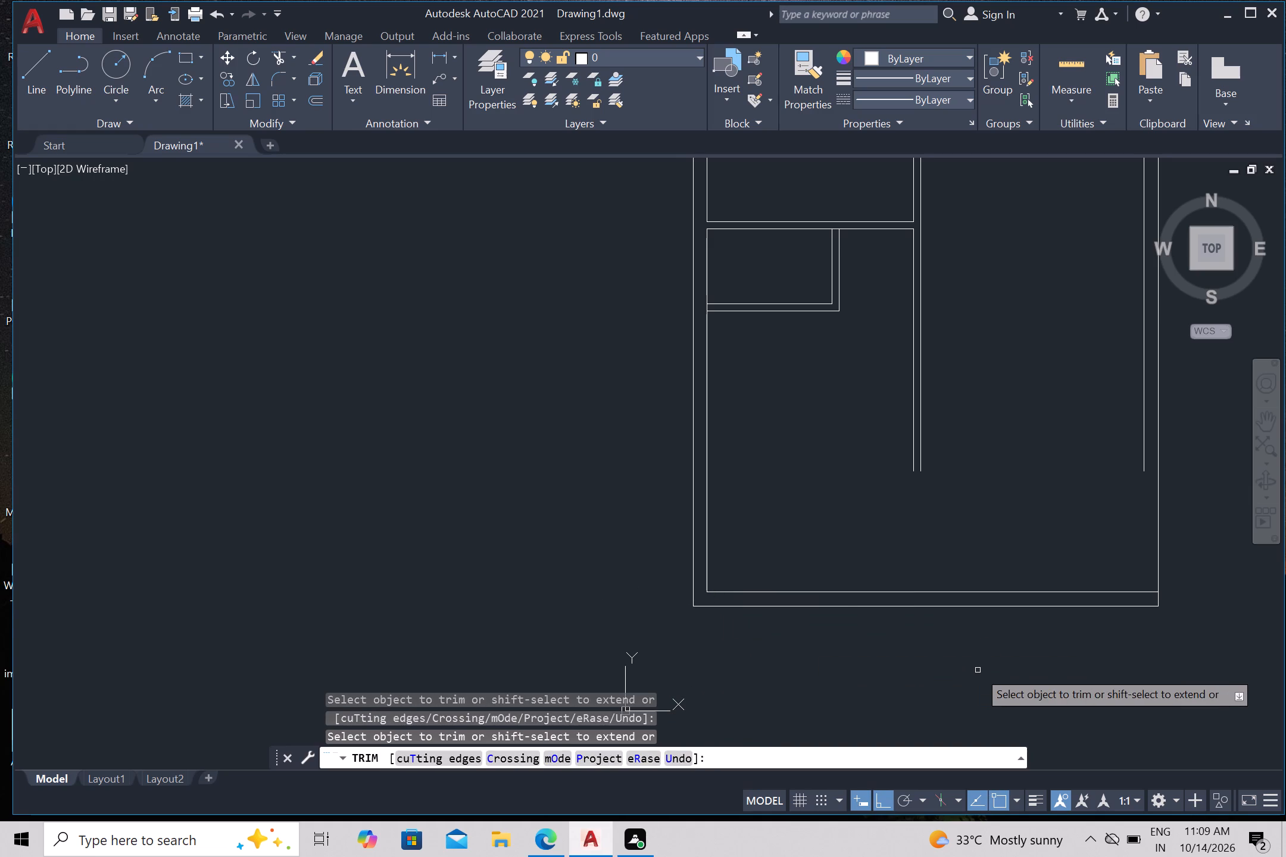
{"action": "scroll", "coordinate": [978, 670], "scroll_direction": "down", "scroll_amount": 1}
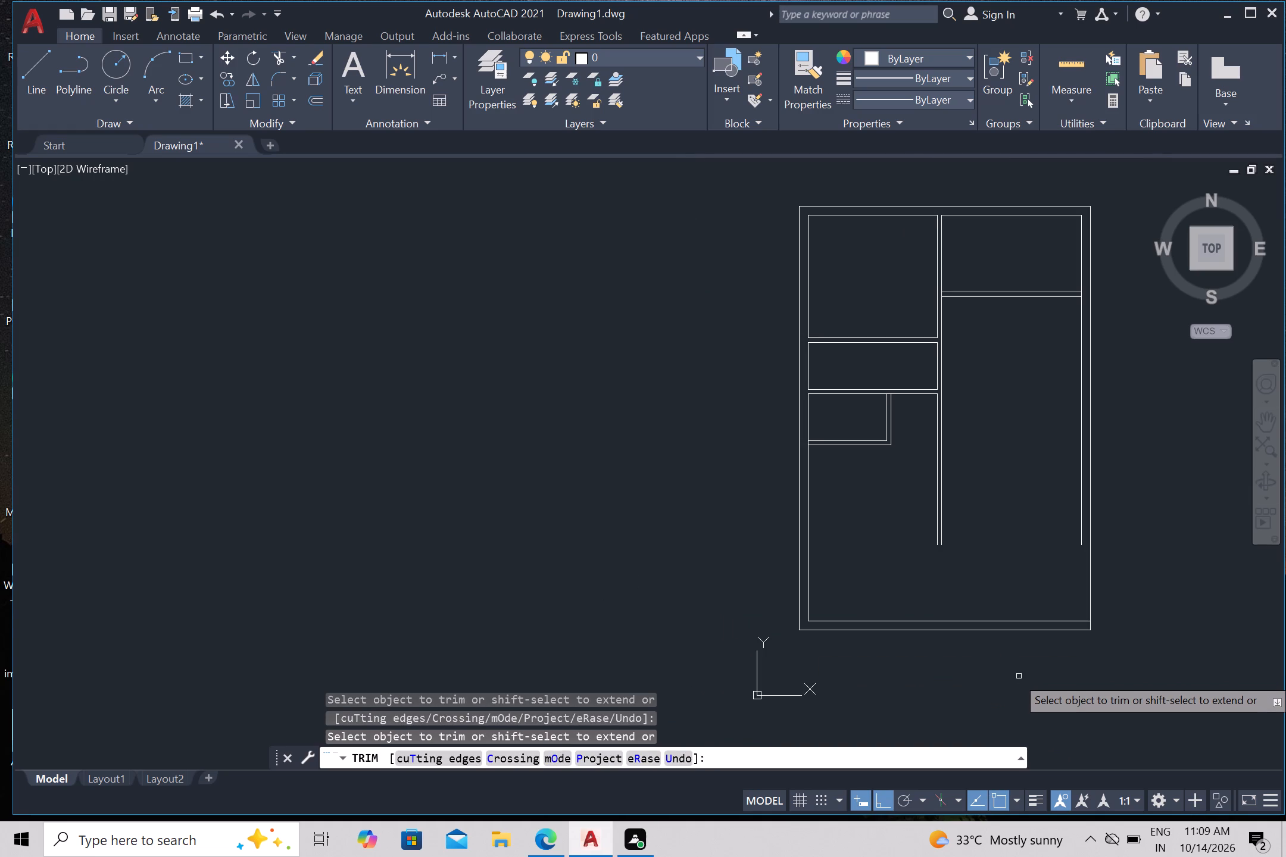
Draw a vertical line from the lower end of the right wall's inner line down past the bottom wall.
{"action": "key", "text": "Escape"}
{"action": "key", "text": "l"}
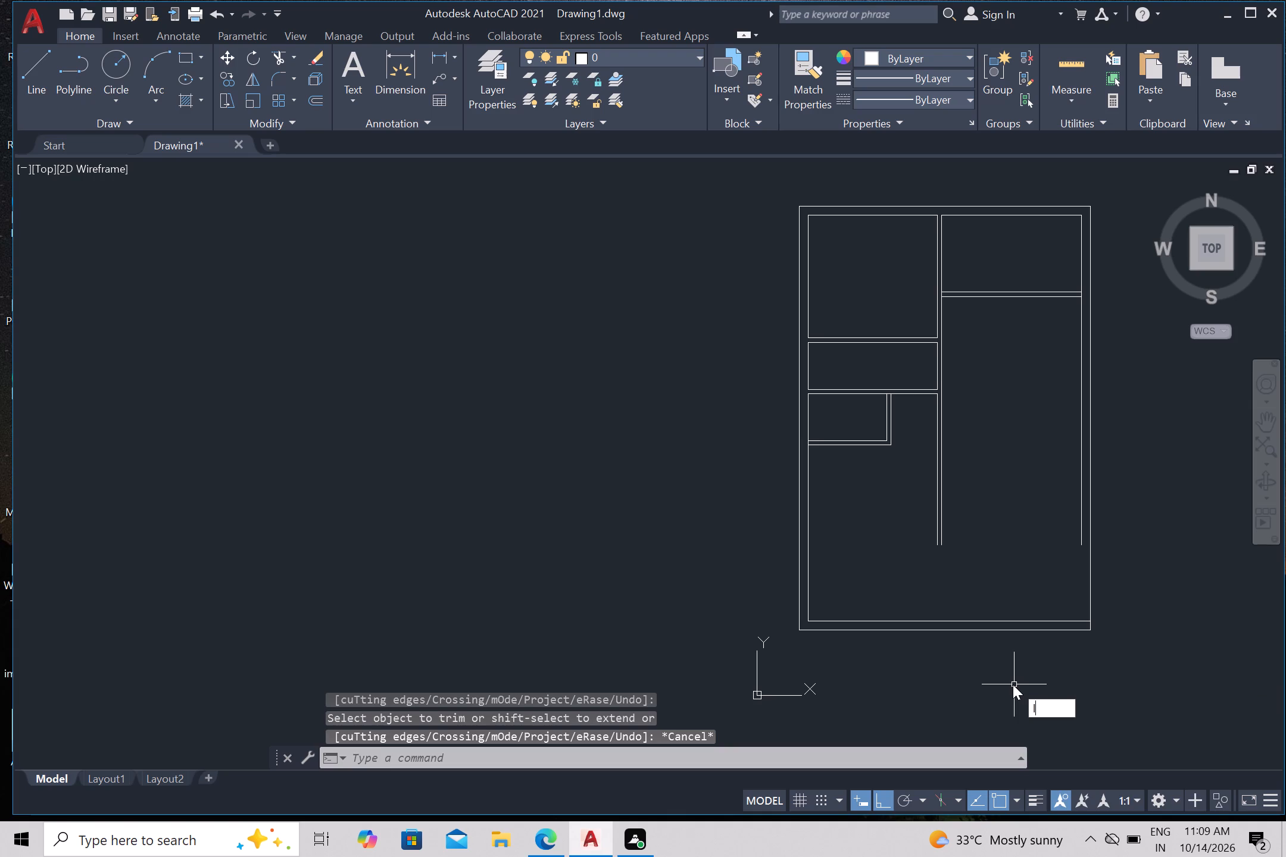
{"action": "key", "text": "Return"}
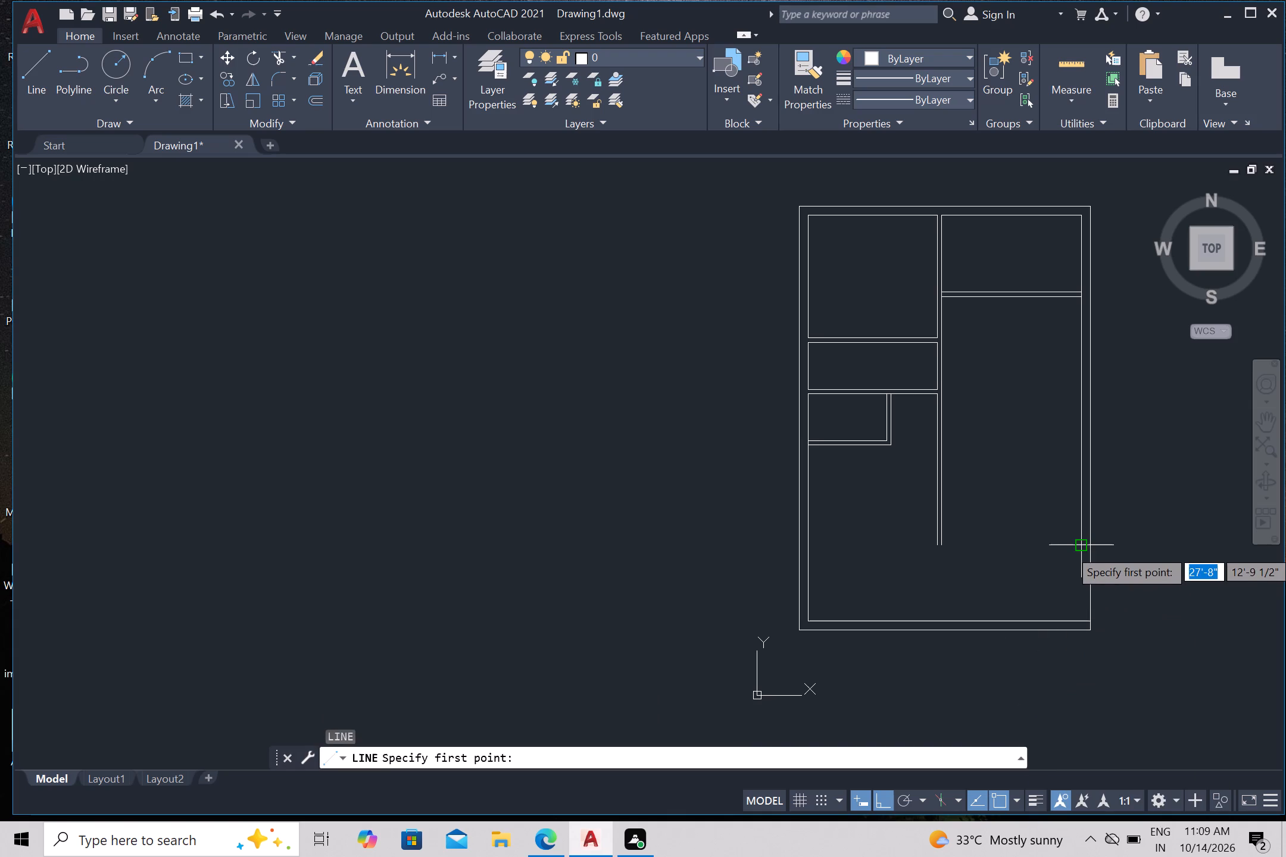
{"action": "left_click", "coordinate": [1084, 548]}
{"action": "left_click", "coordinate": [1049, 711]}
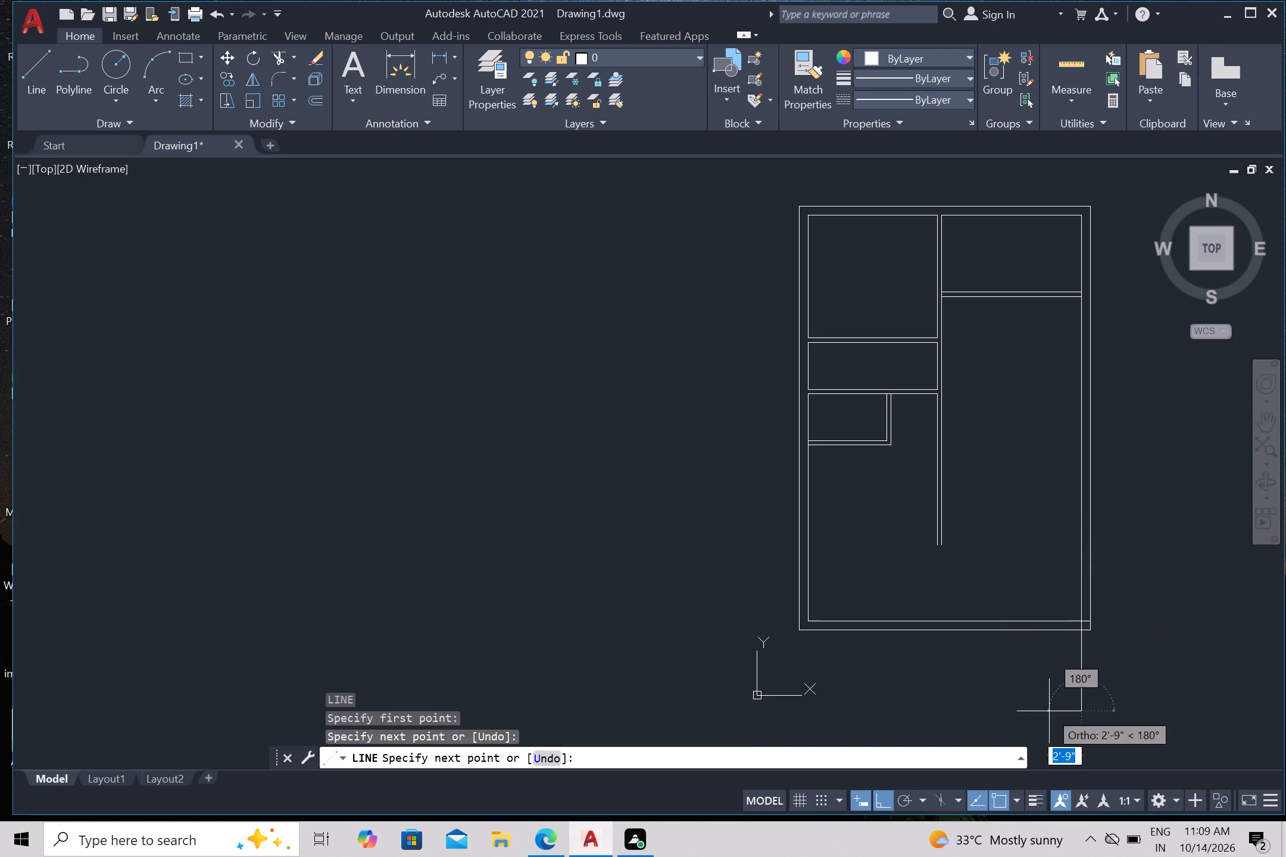
{"action": "key", "text": "Escape"}
Trim the new vertical line where it overruns below the bottom wall.
{"action": "type", "text": "tr"}
{"action": "key", "text": "Return"}
{"action": "left_click_drag", "start_coordinate": [1028, 689], "coordinate": [1037, 693]}
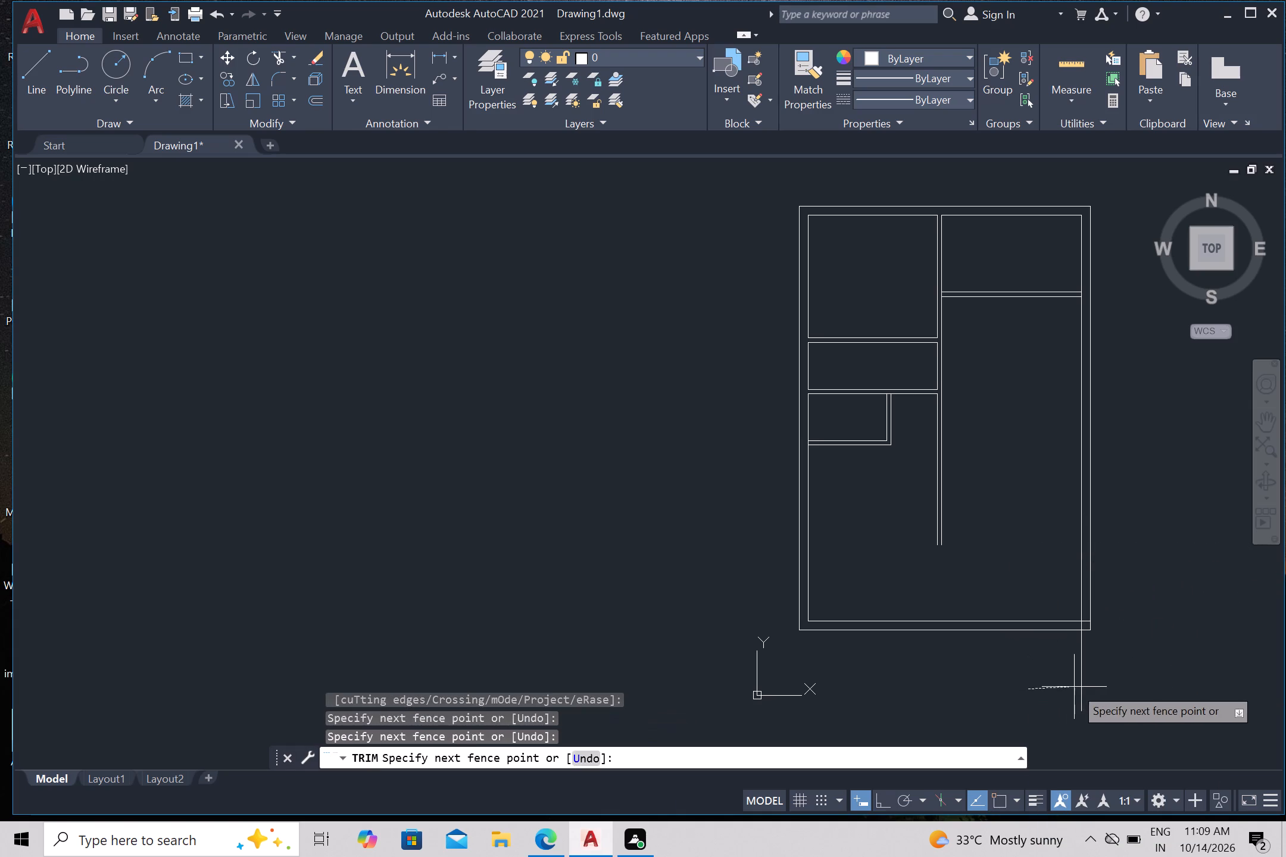
{"action": "left_click", "coordinate": [1122, 680]}
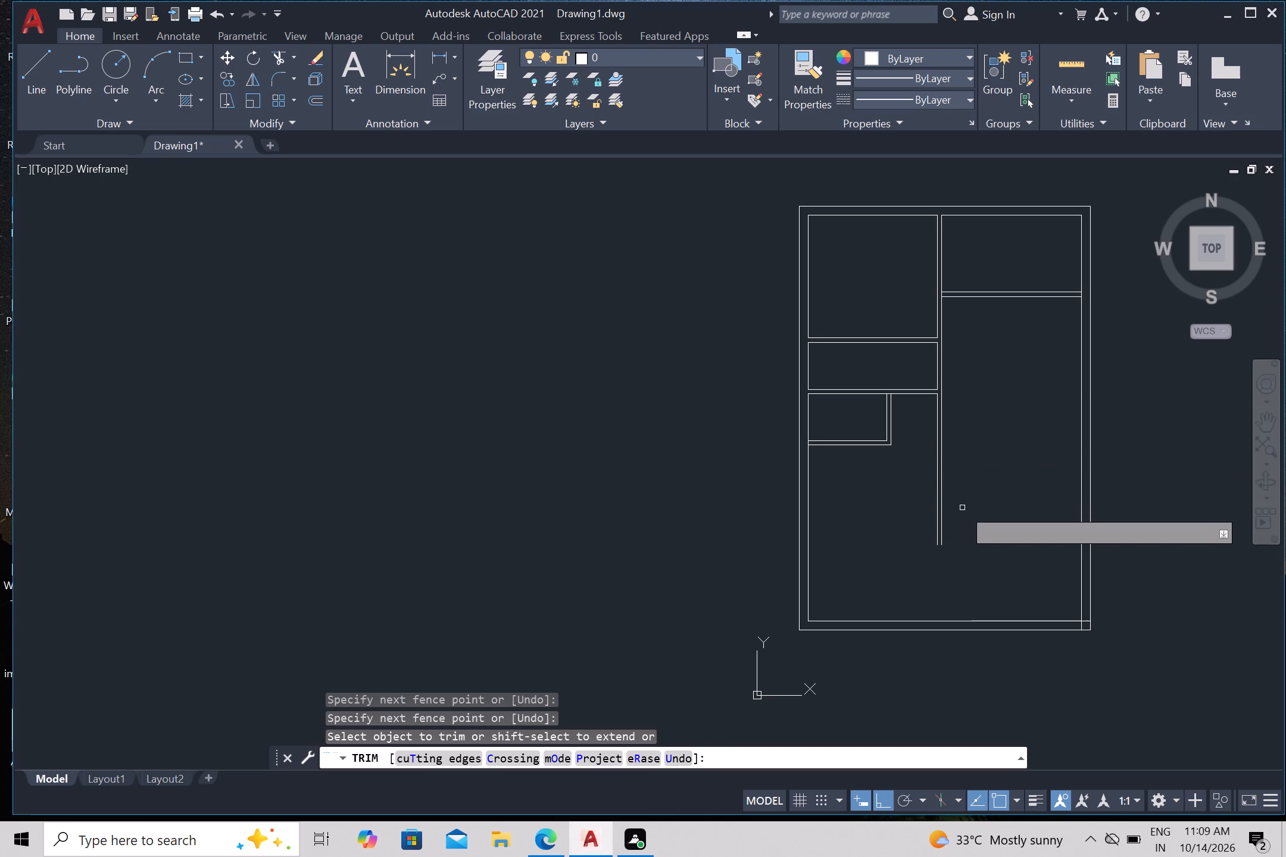
{"action": "key", "text": "Escape"}
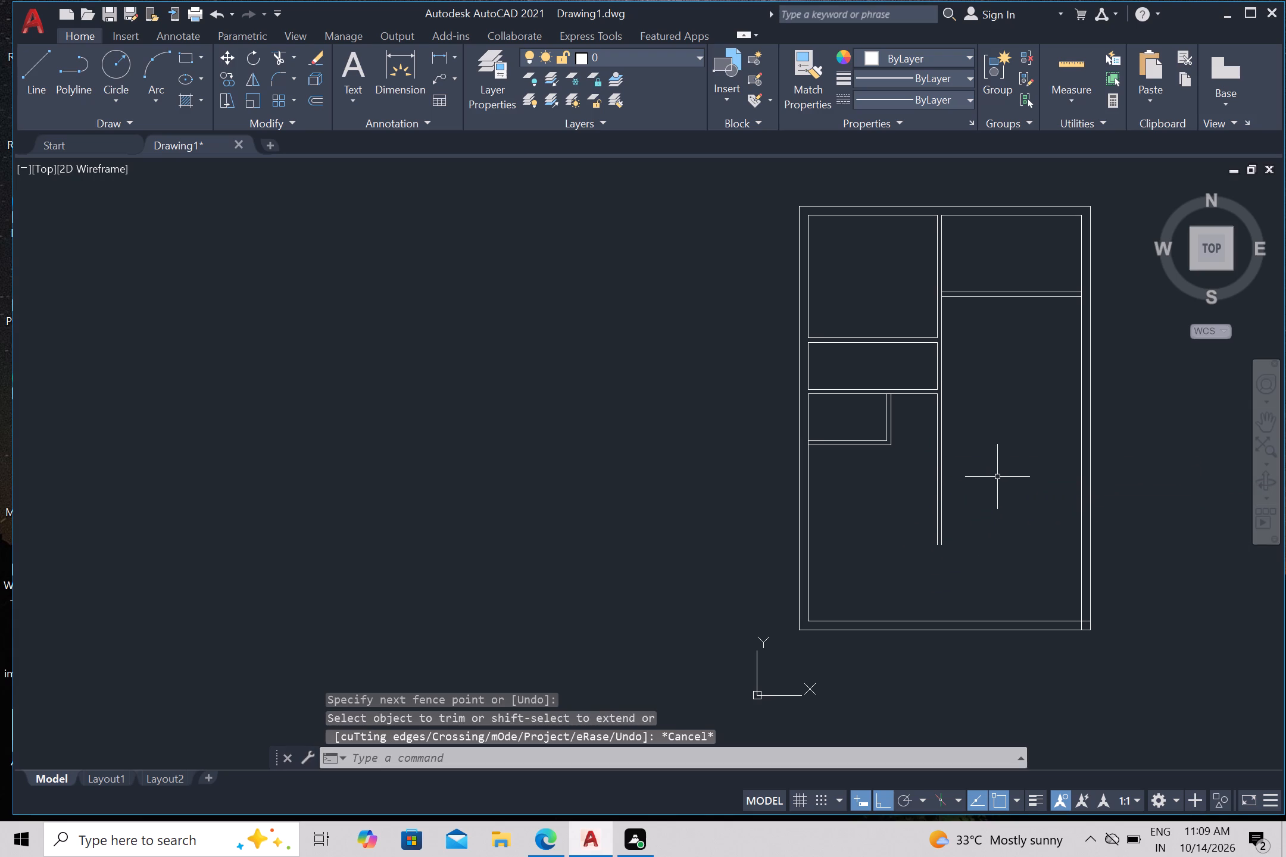
Draw a horizontal line from the middle partition's lower line rightward across the long vertical partition.
{"action": "key", "text": "l"}
{"action": "key", "text": "Return"}
{"action": "scroll", "coordinate": [969, 456], "scroll_direction": "up", "scroll_amount": 2}
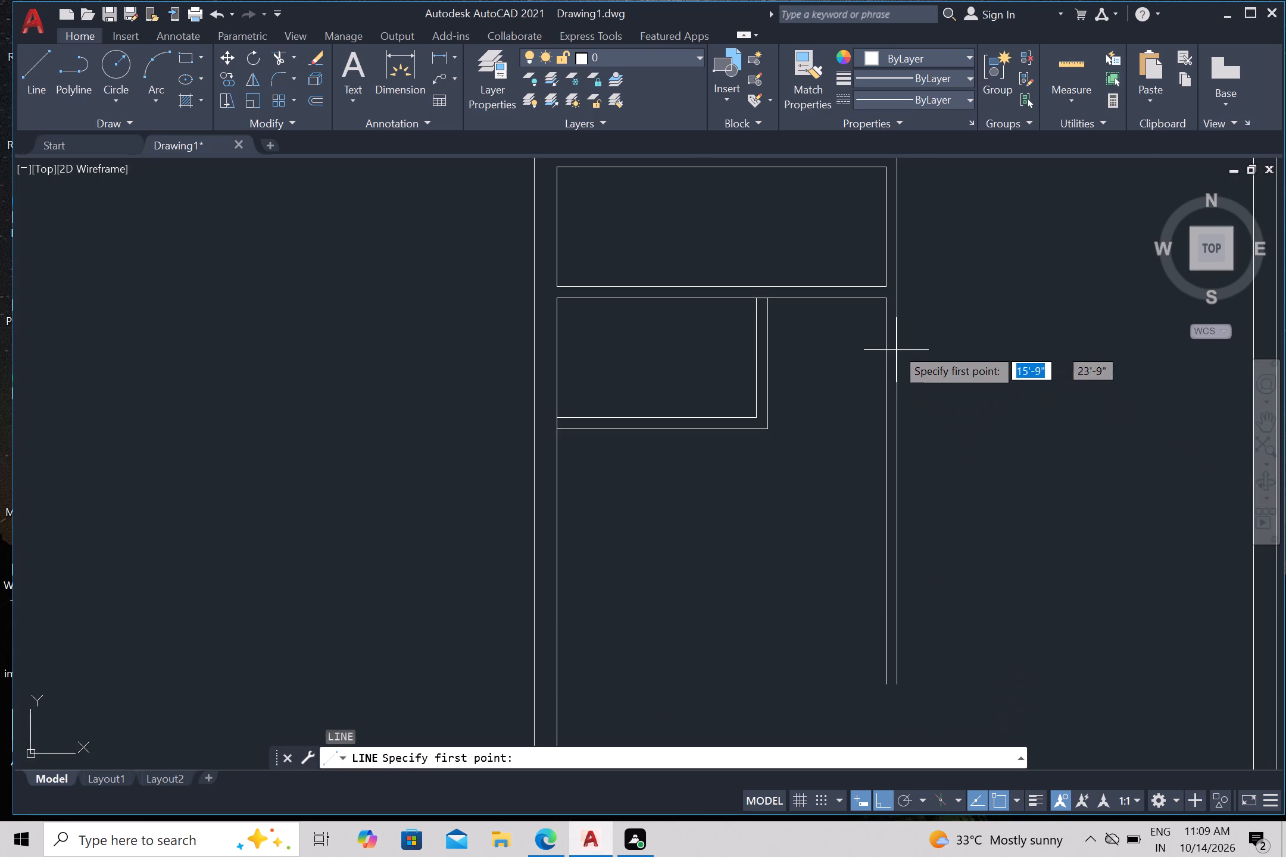
{"action": "left_click", "coordinate": [886, 298]}
{"action": "left_click", "coordinate": [964, 301]}
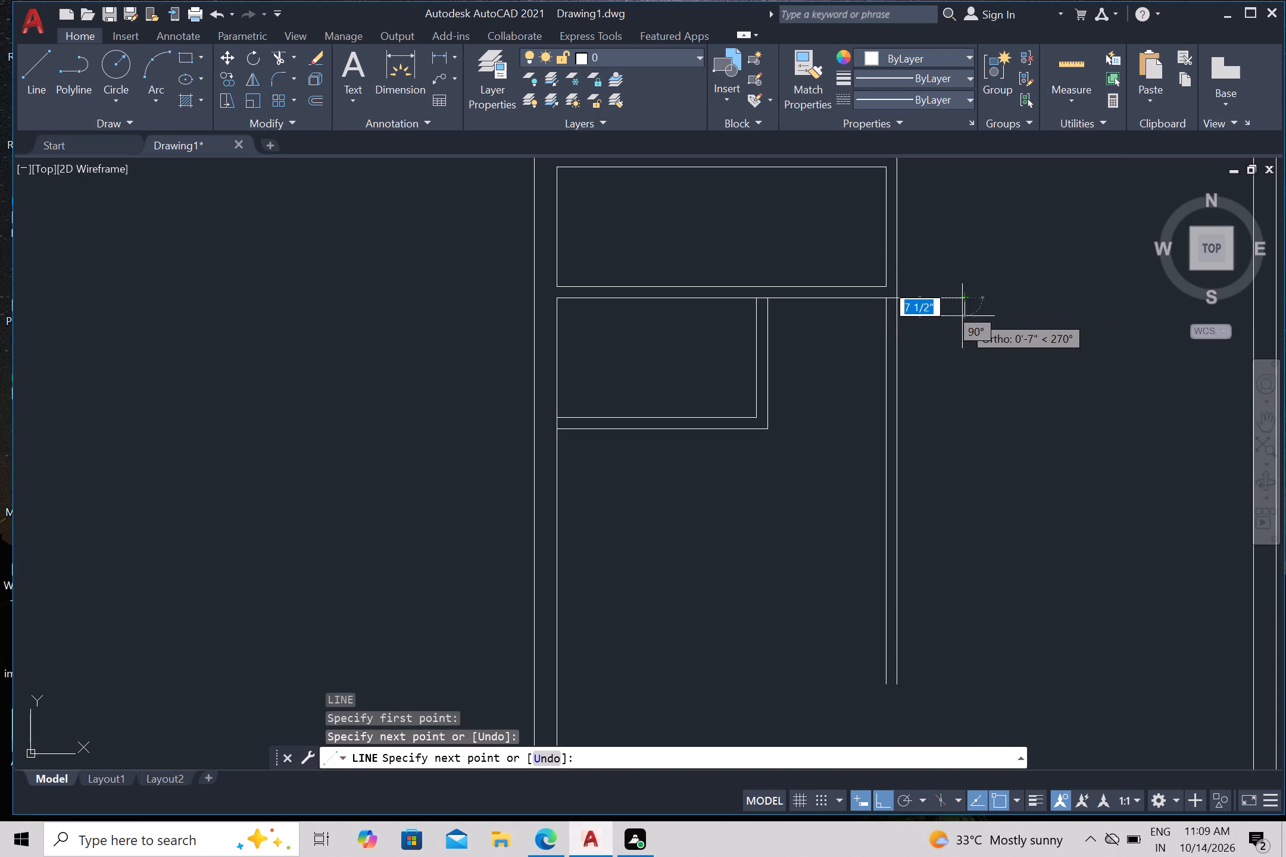
{"action": "key", "text": "Escape"}
Trim both long vertical partition lines below the new horizontal line, and that line's overrun to the right of the partition.
{"action": "type", "text": "tr"}
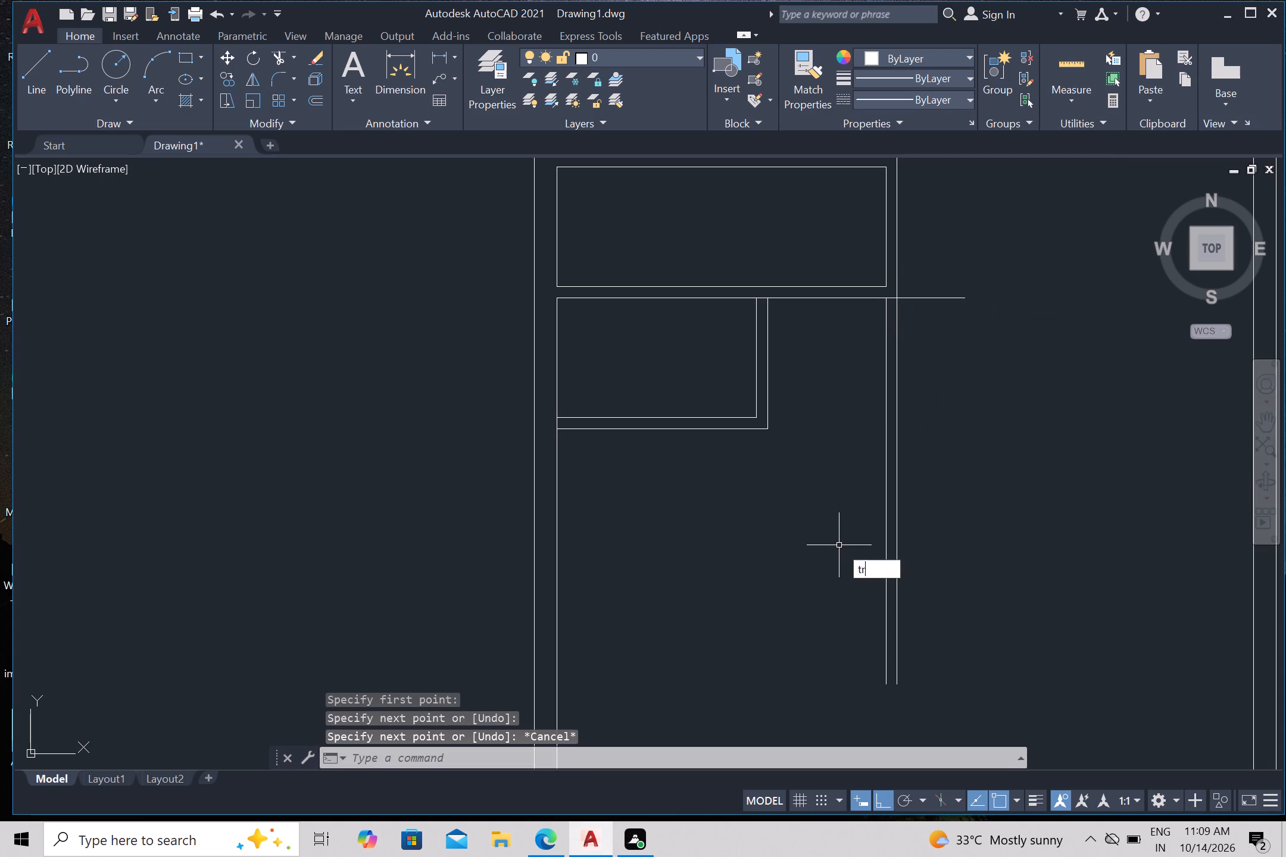
{"action": "key", "text": "Return"}
{"action": "left_click", "coordinate": [853, 497]}
{"action": "left_click", "coordinate": [933, 475]}
{"action": "left_click", "coordinate": [957, 334]}
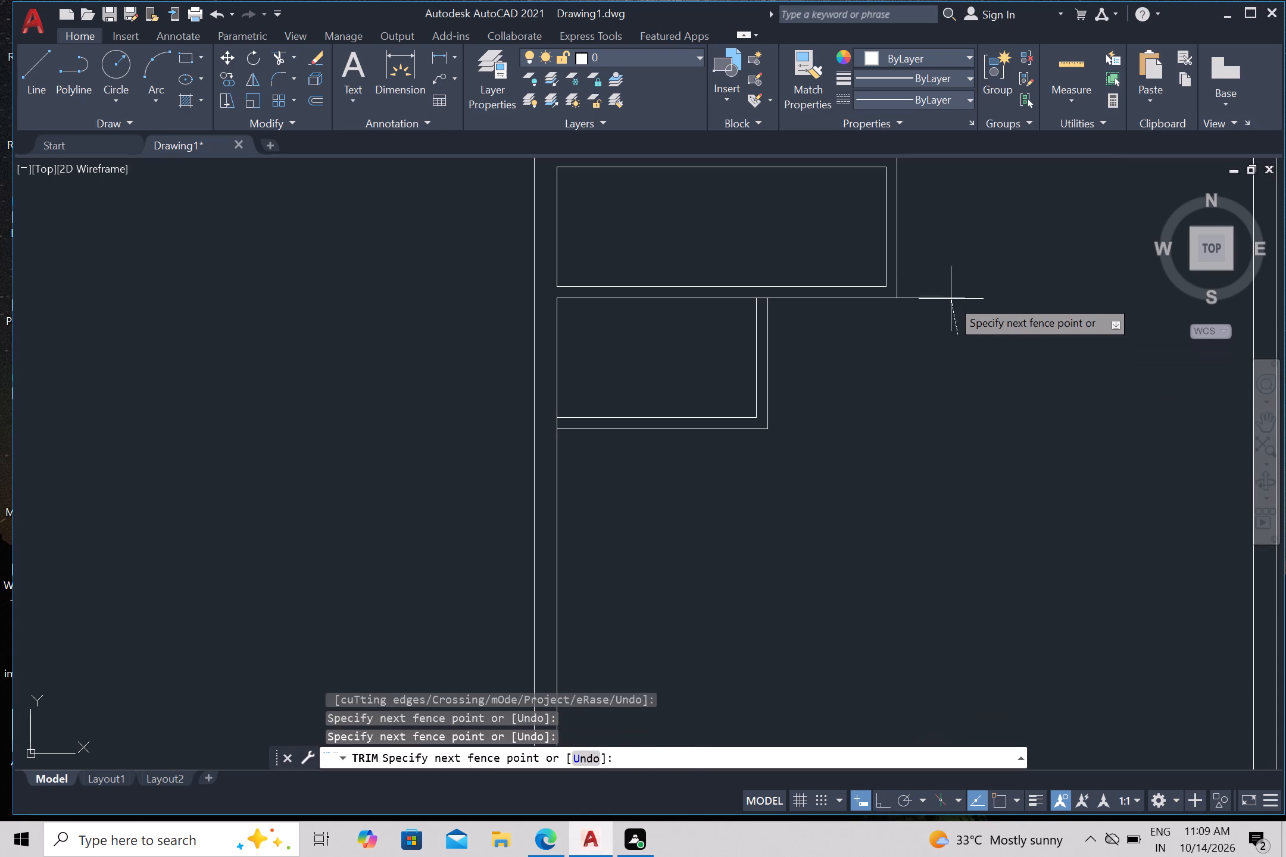
{"action": "left_click", "coordinate": [951, 277]}
Trim the left wall's inner line between the two lines of the small room's lower partition.
{"action": "scroll", "coordinate": [885, 443], "scroll_direction": "down", "scroll_amount": 2}
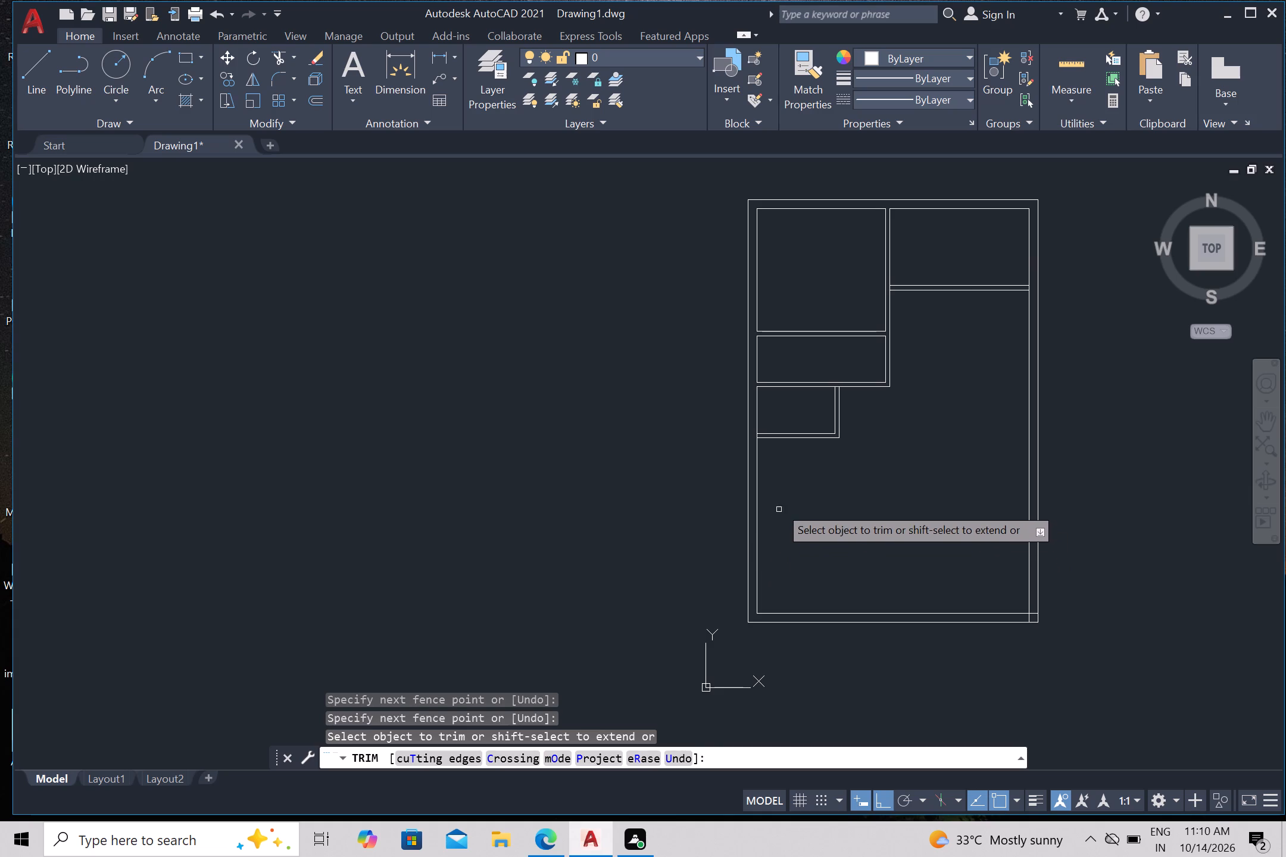
{"action": "scroll", "coordinate": [760, 439], "scroll_direction": "up", "scroll_amount": 2}
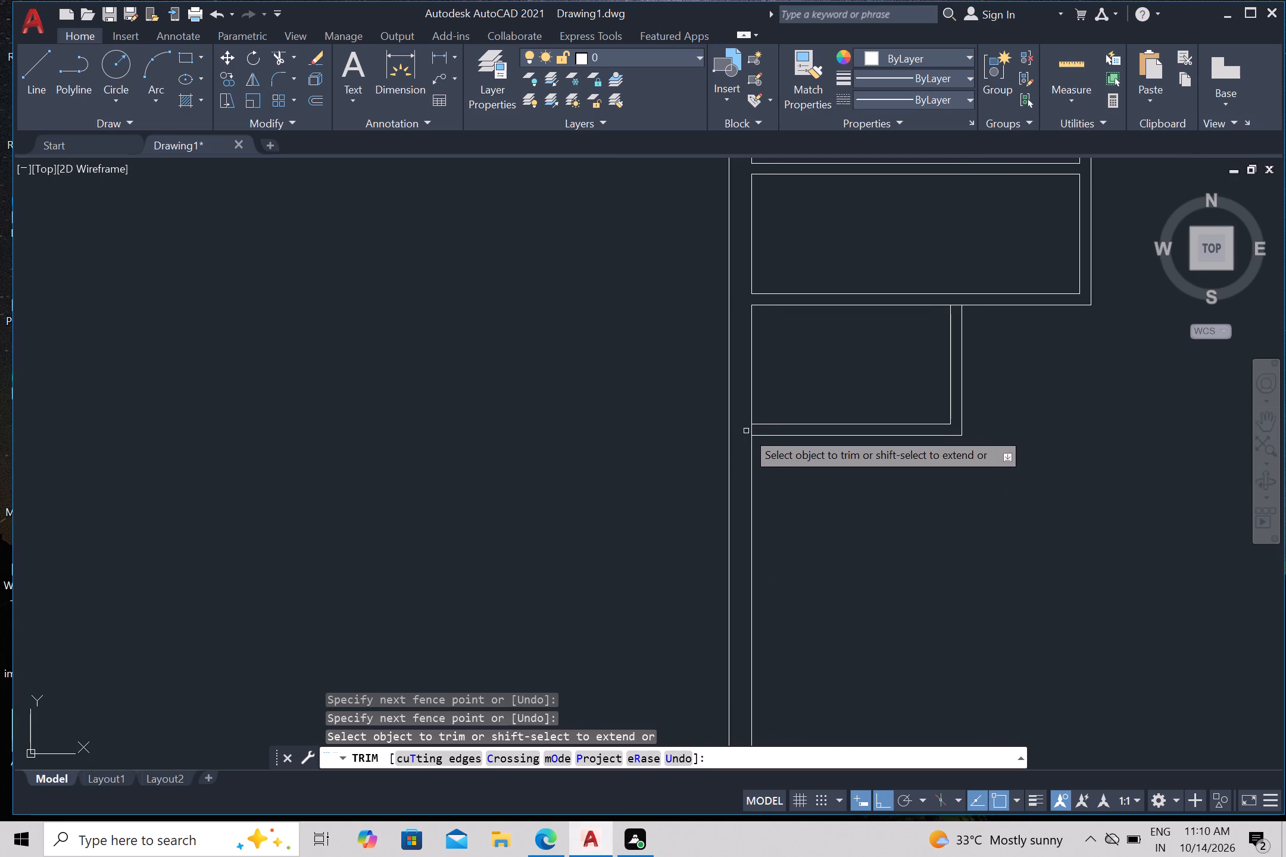
{"action": "scroll", "coordinate": [753, 433], "scroll_direction": "up", "scroll_amount": 2}
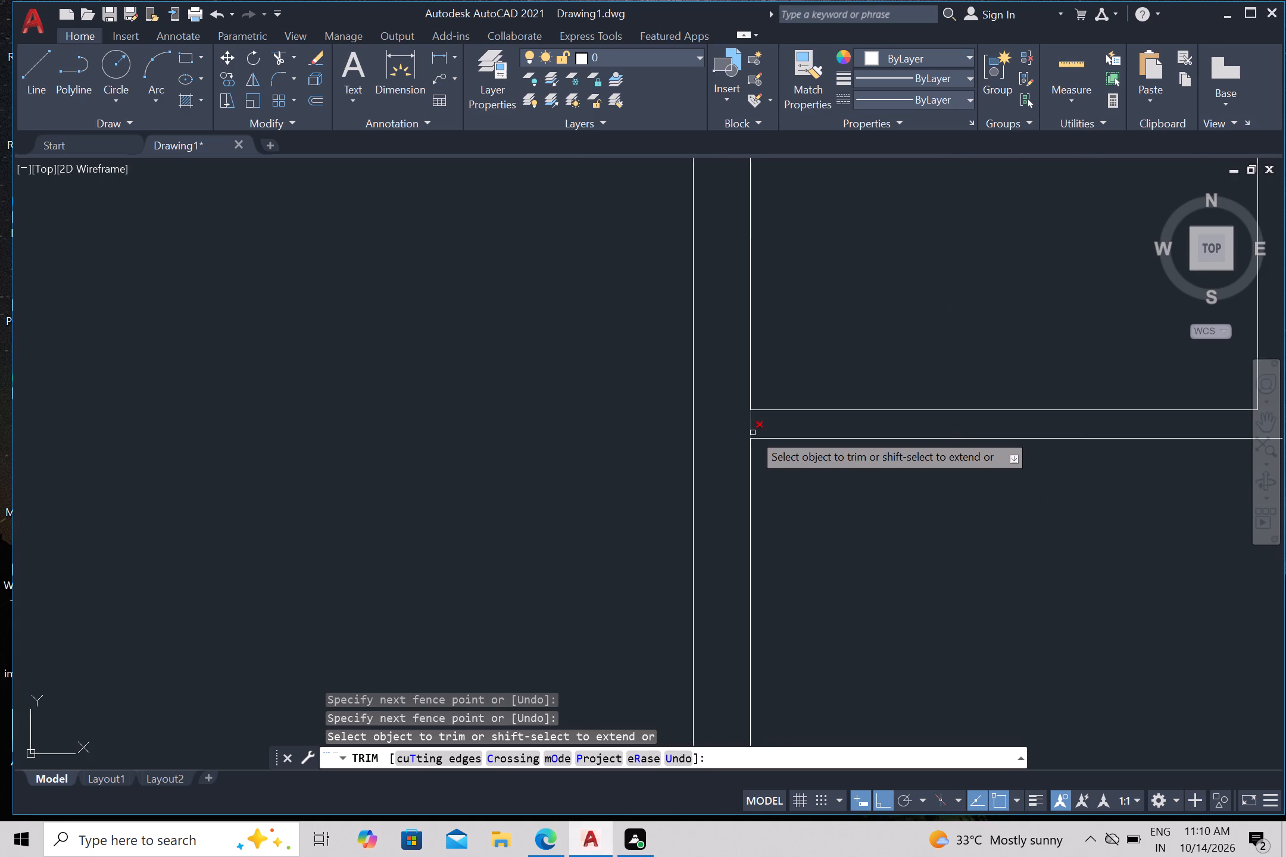
{"action": "left_click", "coordinate": [753, 432]}
{"action": "scroll", "coordinate": [784, 456], "scroll_direction": "down", "scroll_amount": 4}
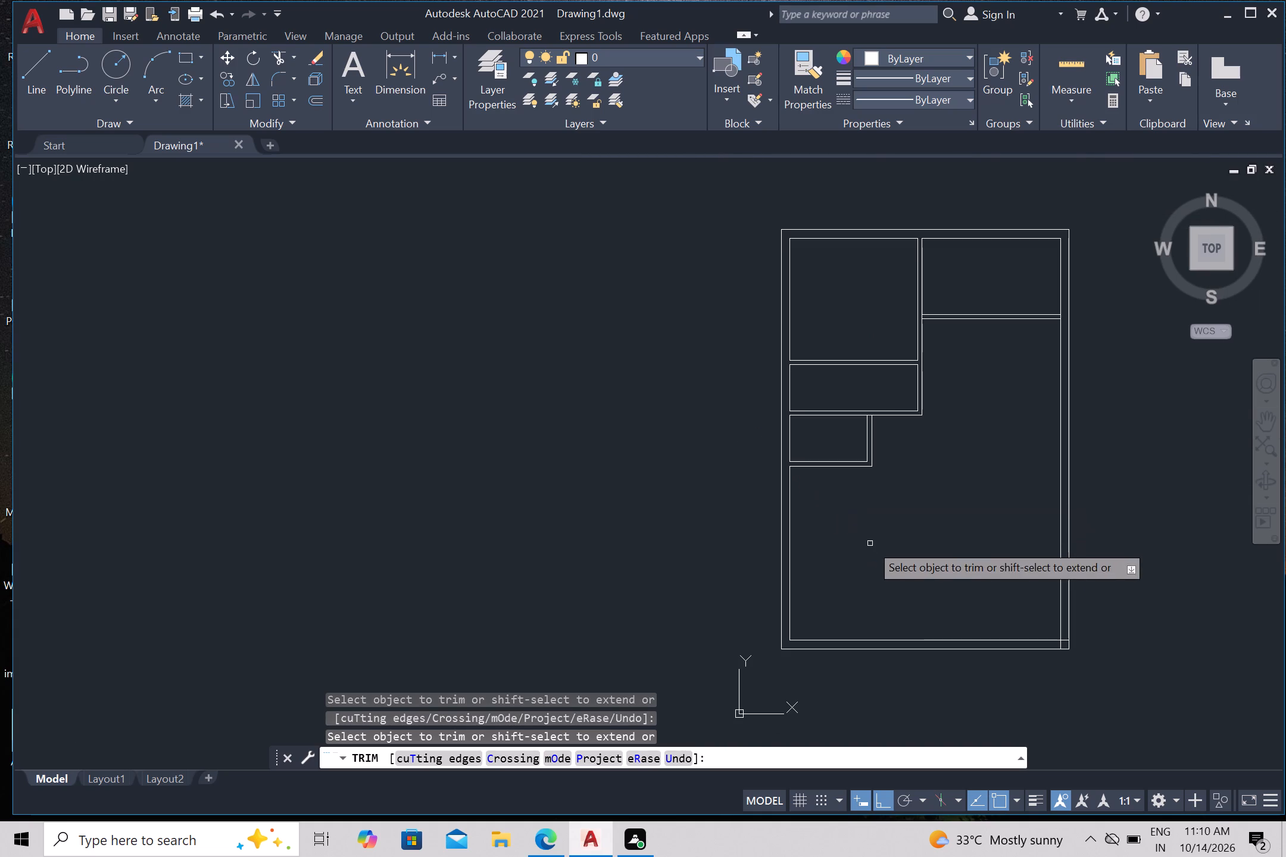
{"action": "key", "text": "Escape"}
Offset both segments of the left wall's inner line below the small room 11' to the right.
{"action": "key", "text": "o"}
{"action": "key", "text": "Return"}
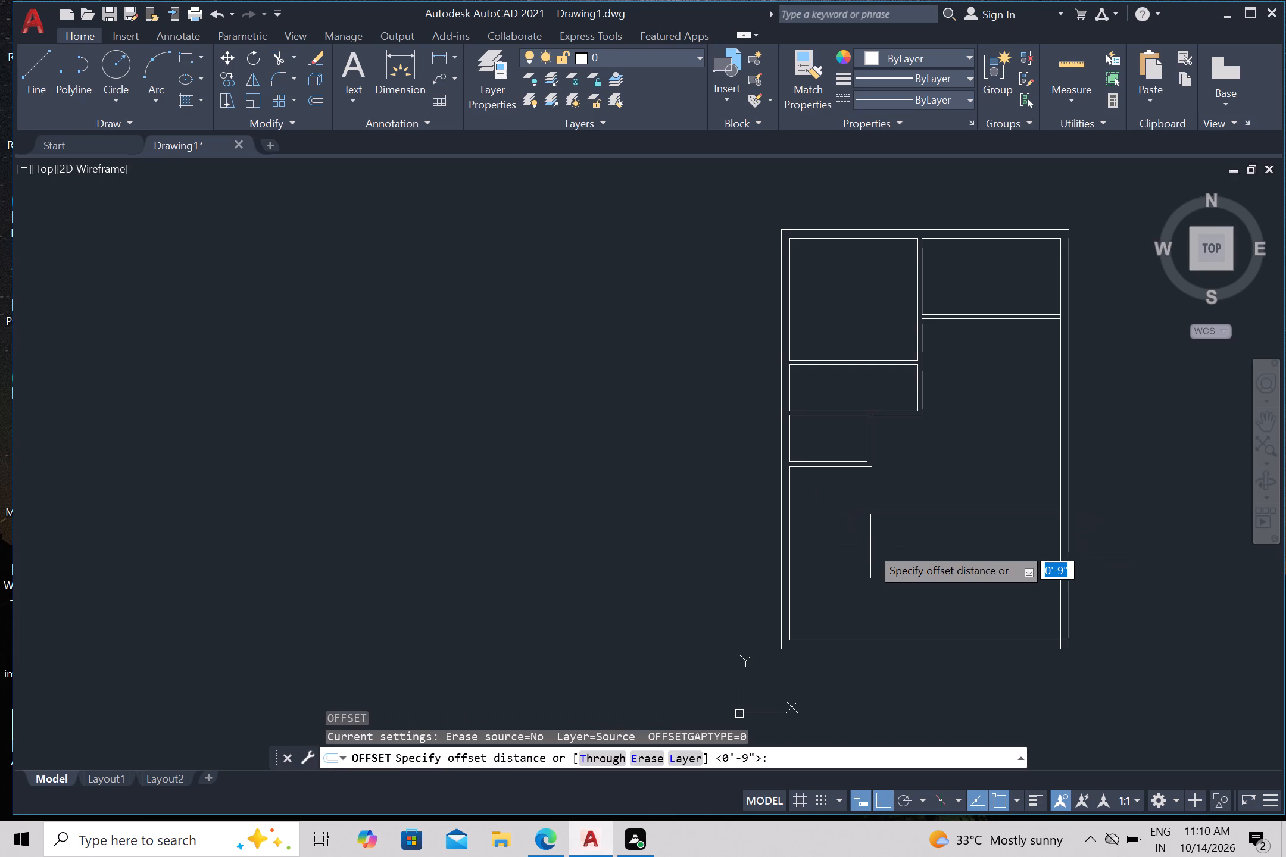
{"action": "type", "text": "11"}
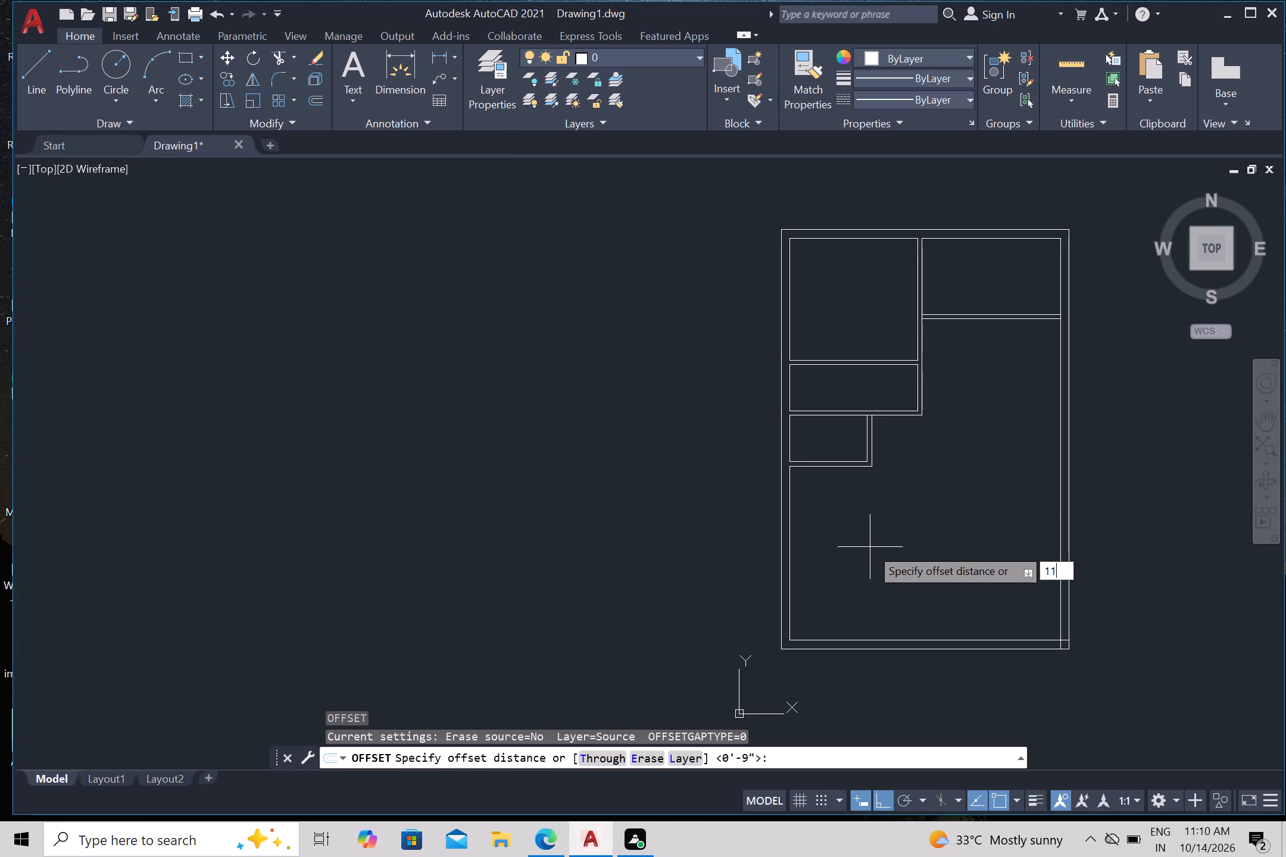
{"action": "key", "text": "apostrophe"}
{"action": "key", "text": "Return"}
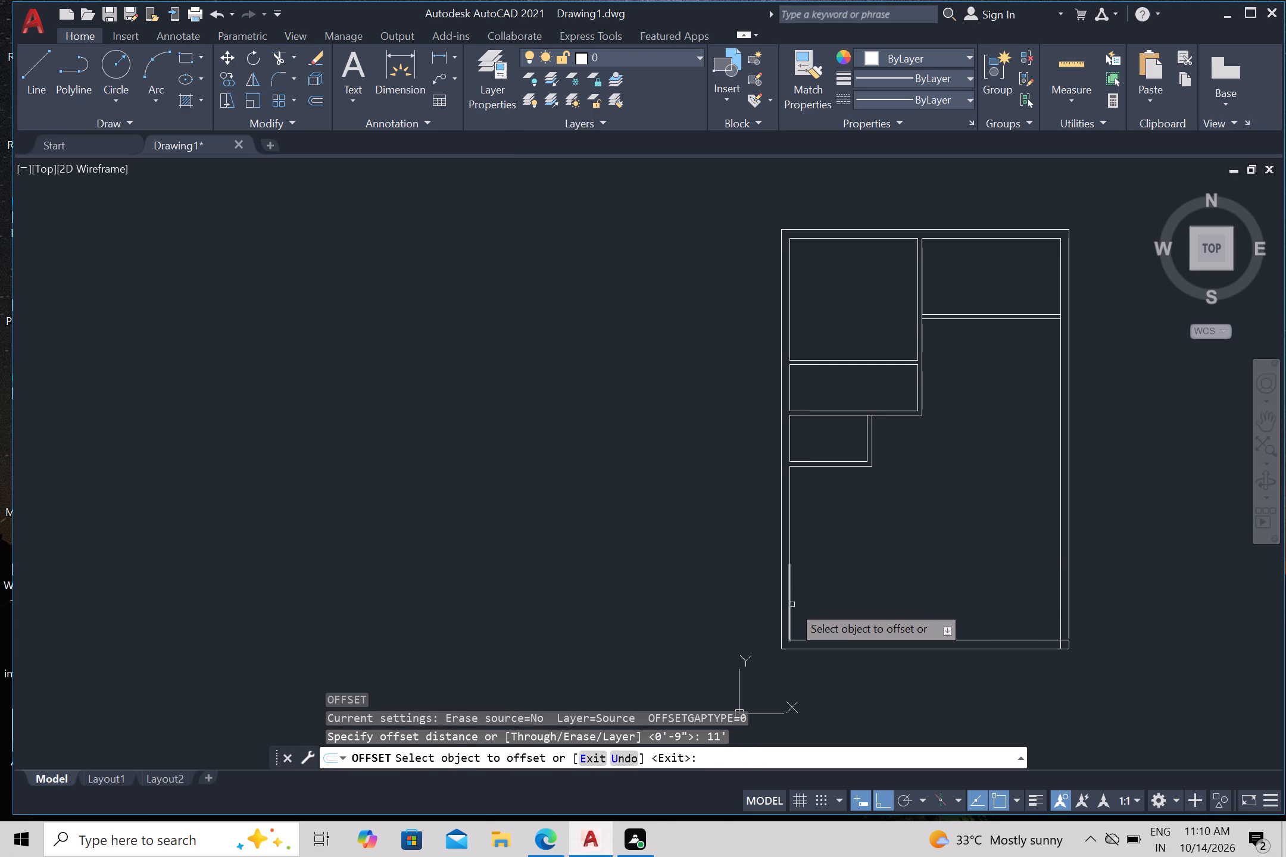
{"action": "left_click", "coordinate": [790, 608]}
{"action": "left_click_drag", "start_coordinate": [817, 606], "coordinate": [827, 606]}
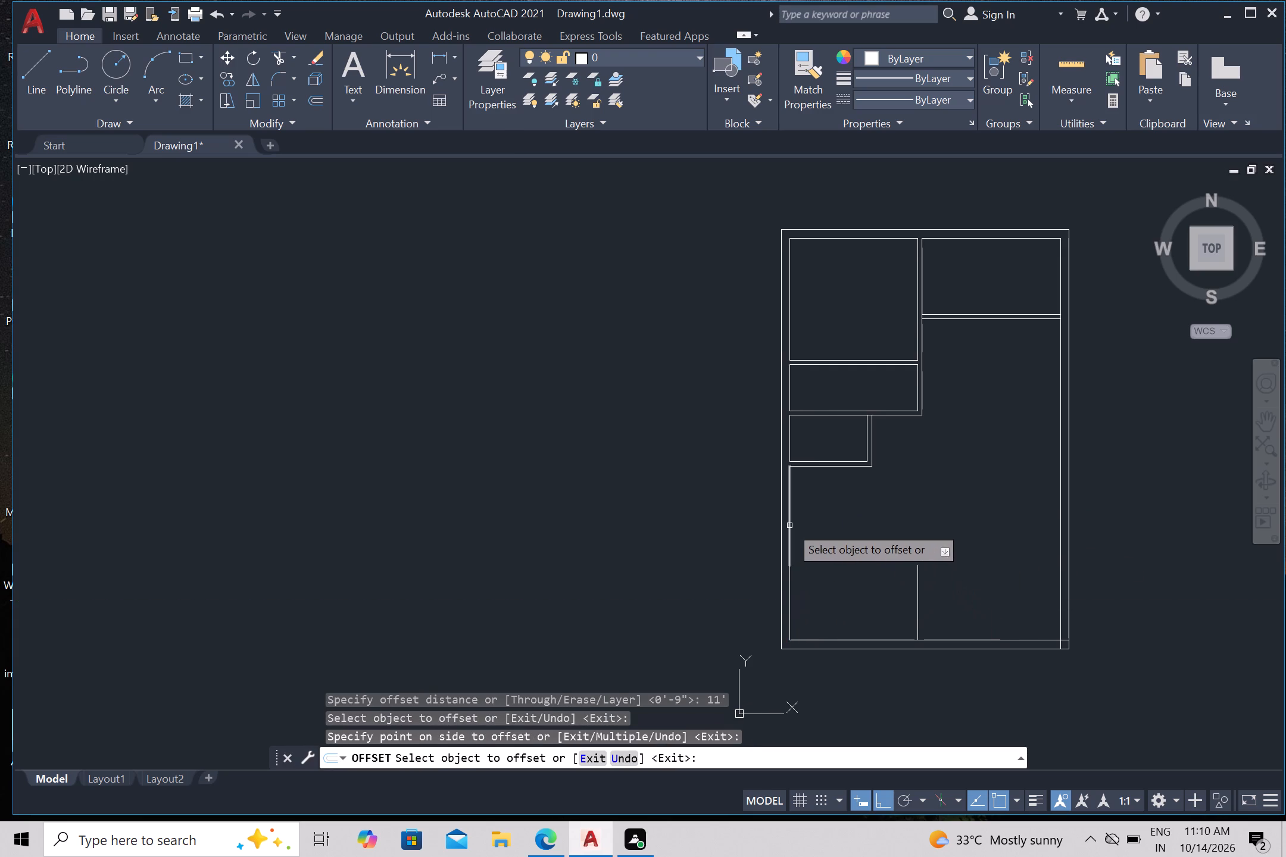
{"action": "left_click", "coordinate": [790, 526]}
{"action": "left_click", "coordinate": [850, 541]}
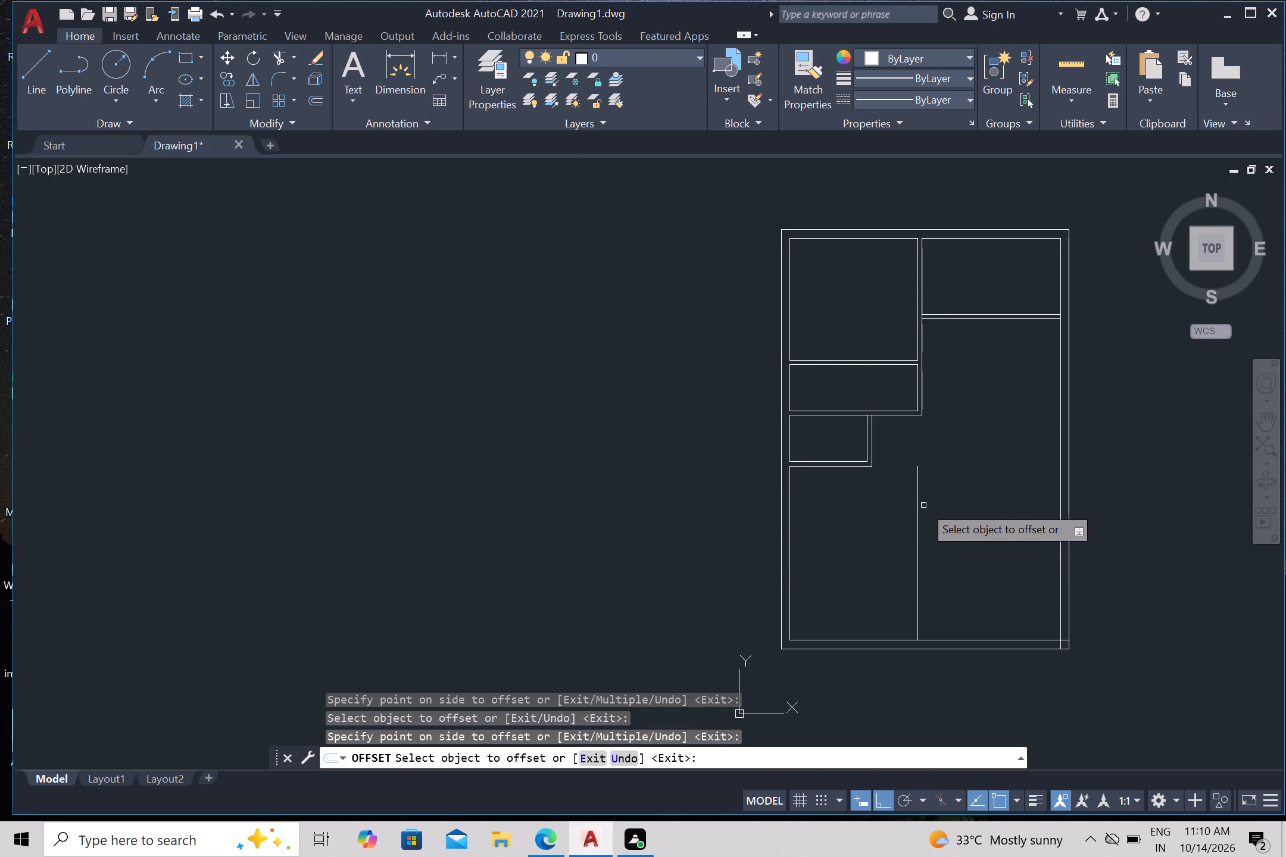
Offset both segments of the new vertical partition line 4.5" to the right.
{"action": "left_click_drag", "start_coordinate": [919, 503], "coordinate": [926, 503]}
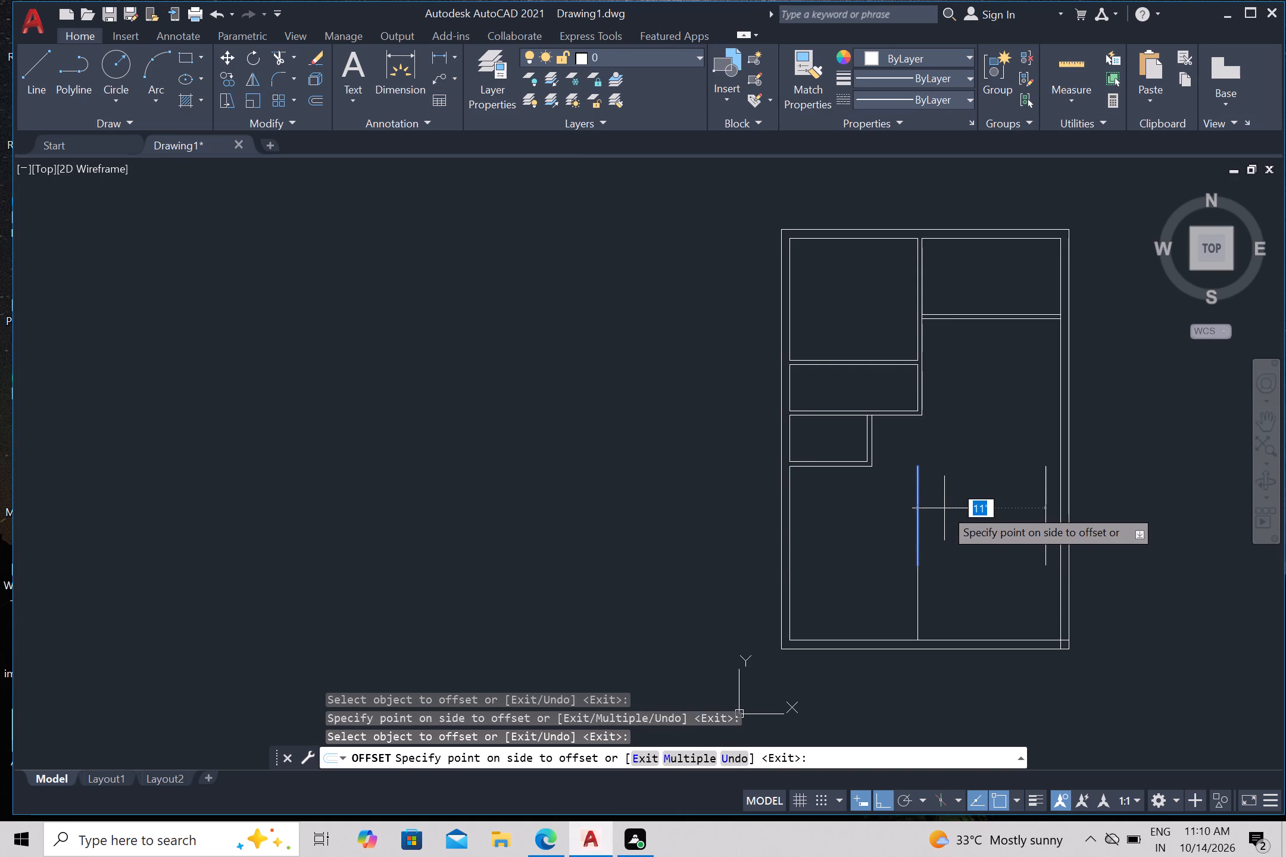
{"action": "key", "text": "4"}
{"action": "key", "text": "period"}
{"action": "key", "text": "5"}
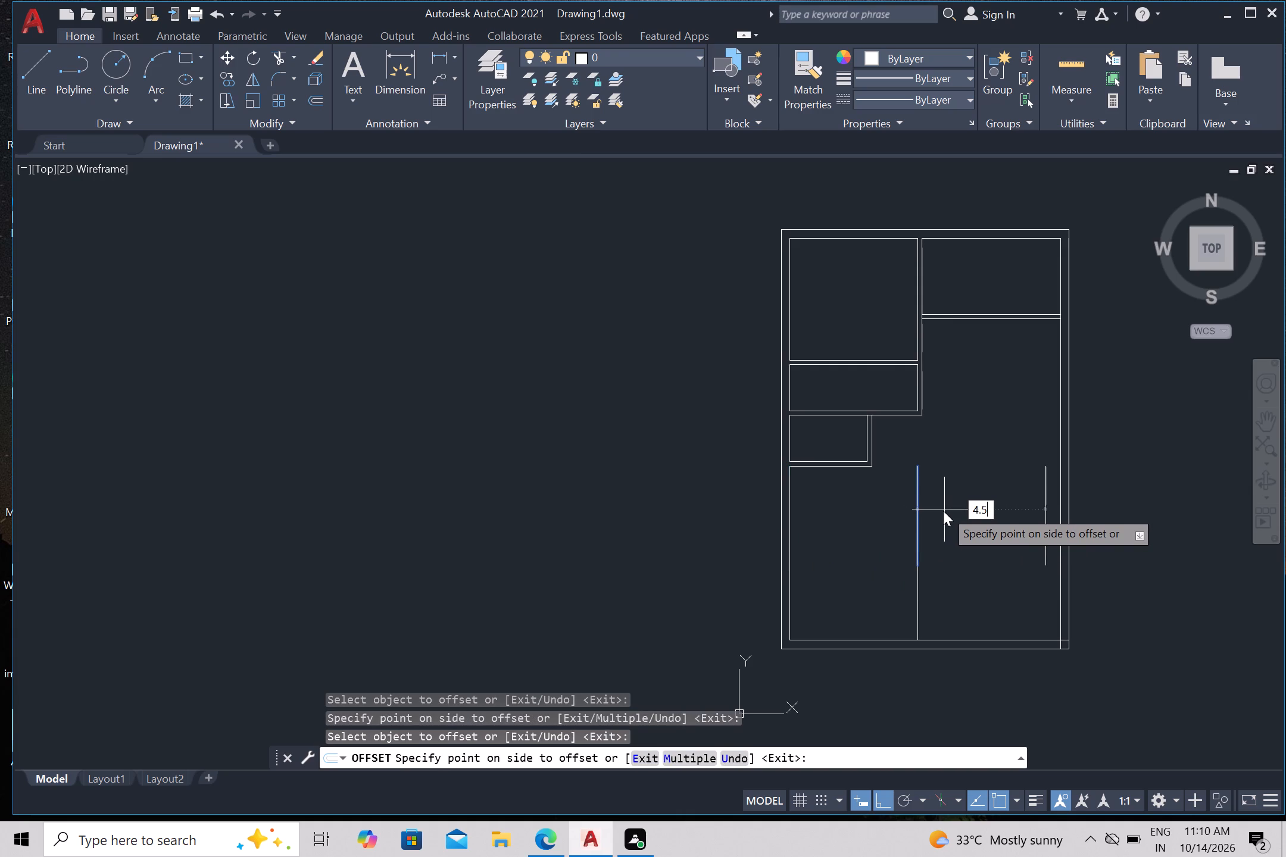
{"action": "key", "text": "shift+quotedbl"}
{"action": "key", "text": "Return"}
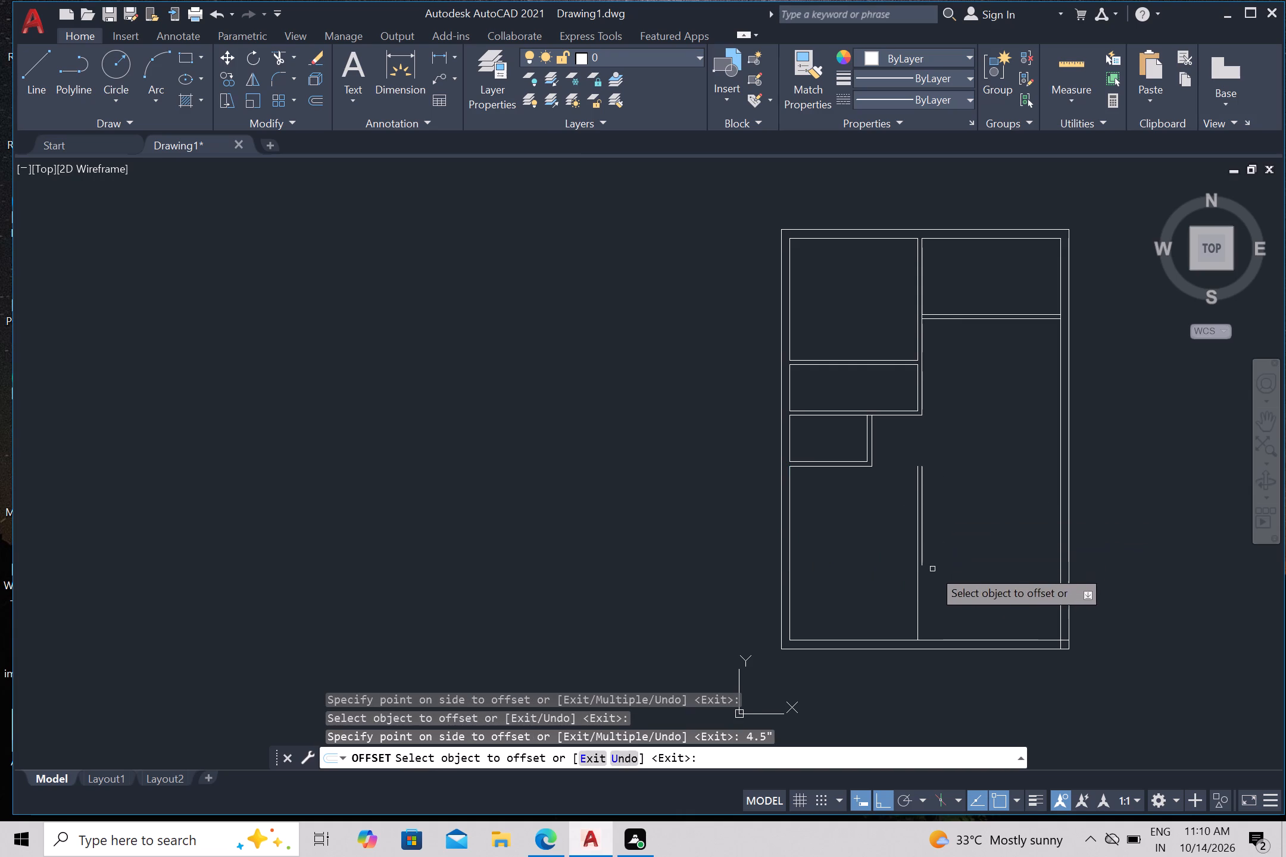
{"action": "left_click", "coordinate": [918, 596]}
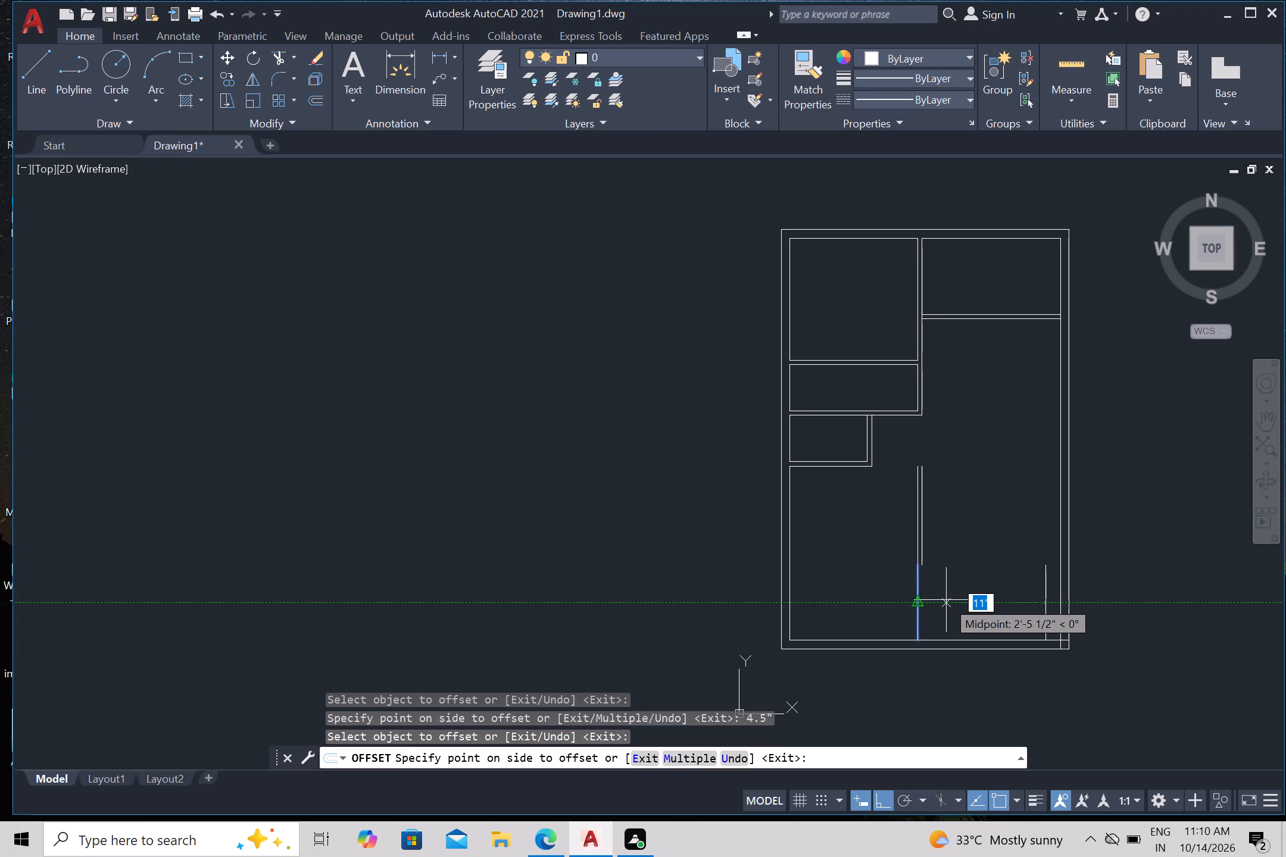
{"action": "type", "text": "4.5"}
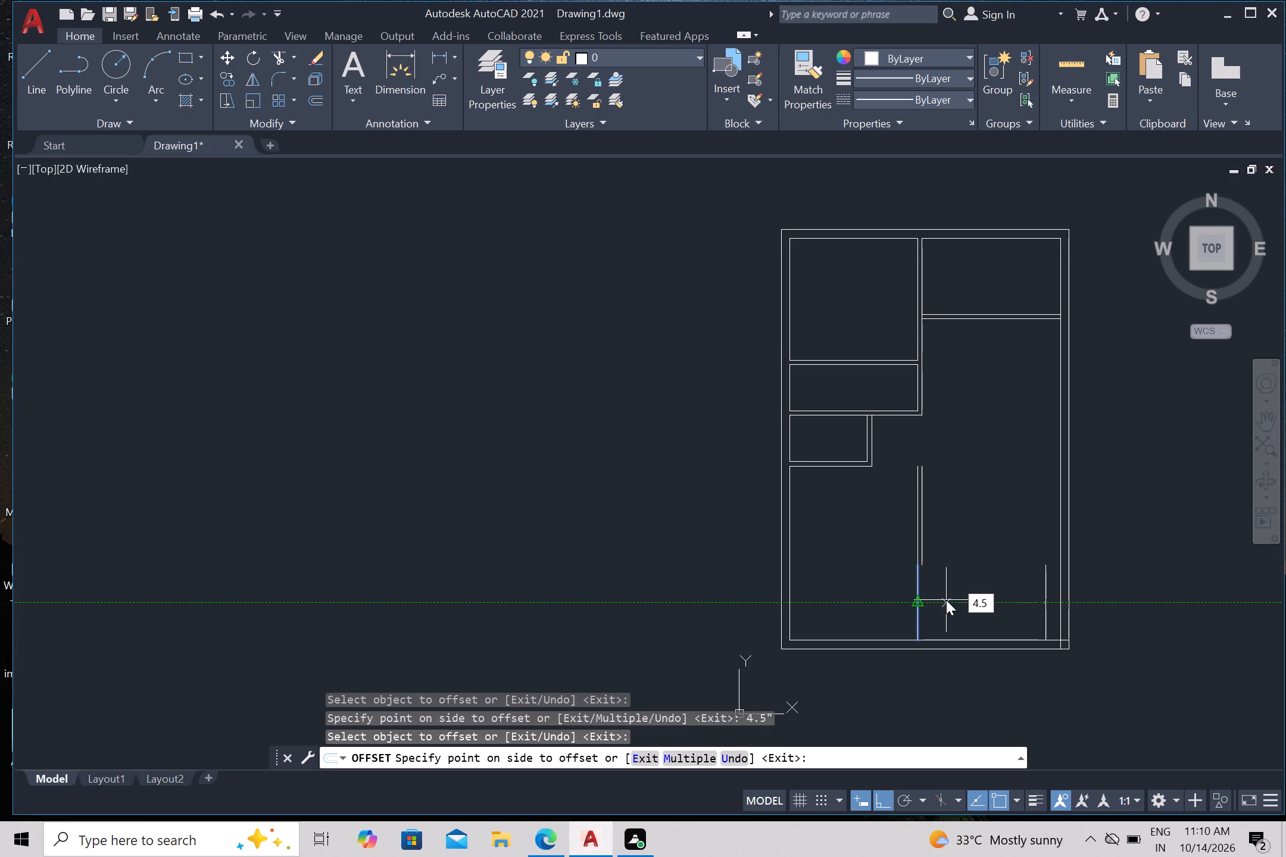
{"action": "key", "text": "shift+quotedbl"}
{"action": "key", "text": "Return"}
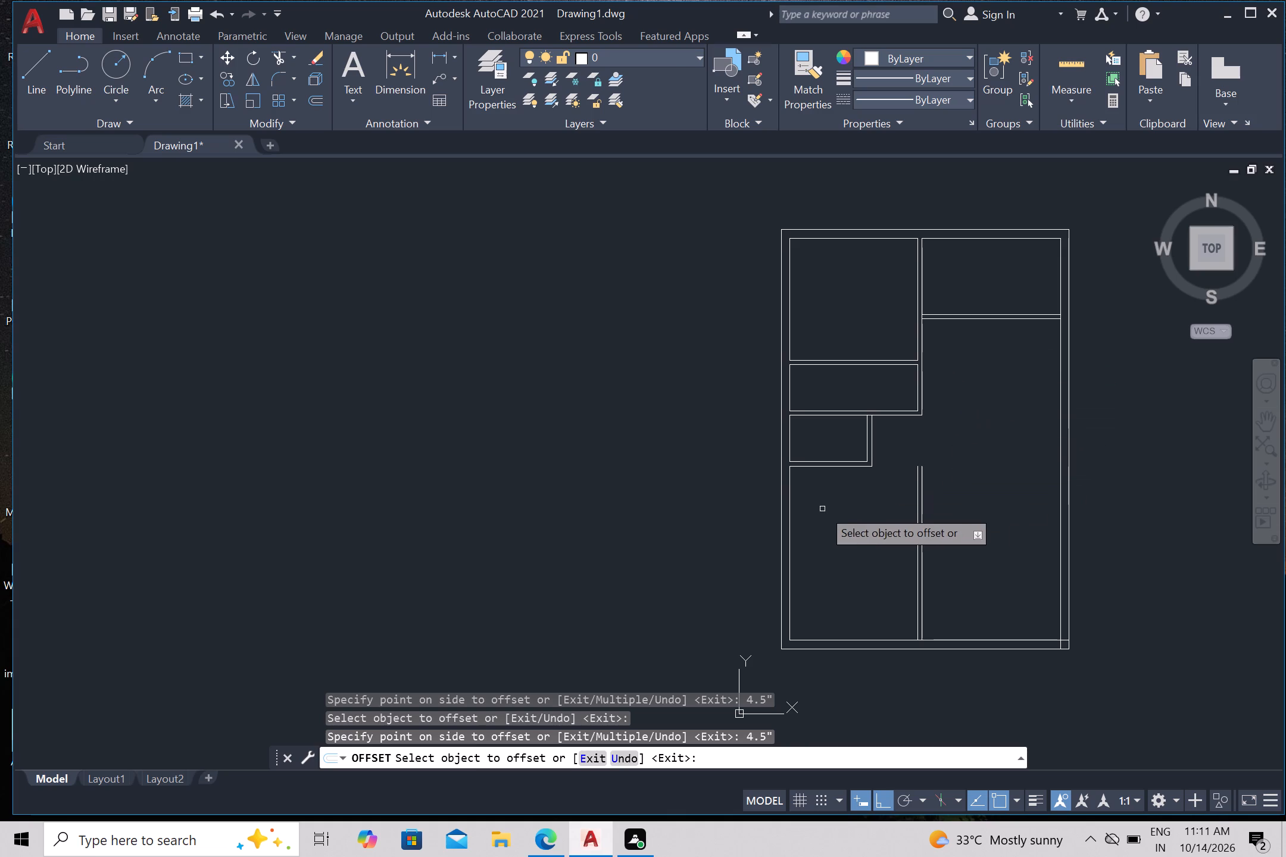
{"action": "key", "text": "Escape"}
Draw two horizontal lines continuing the small room's lower partition lines rightward past the new vertical partition.
{"action": "key", "text": "l"}
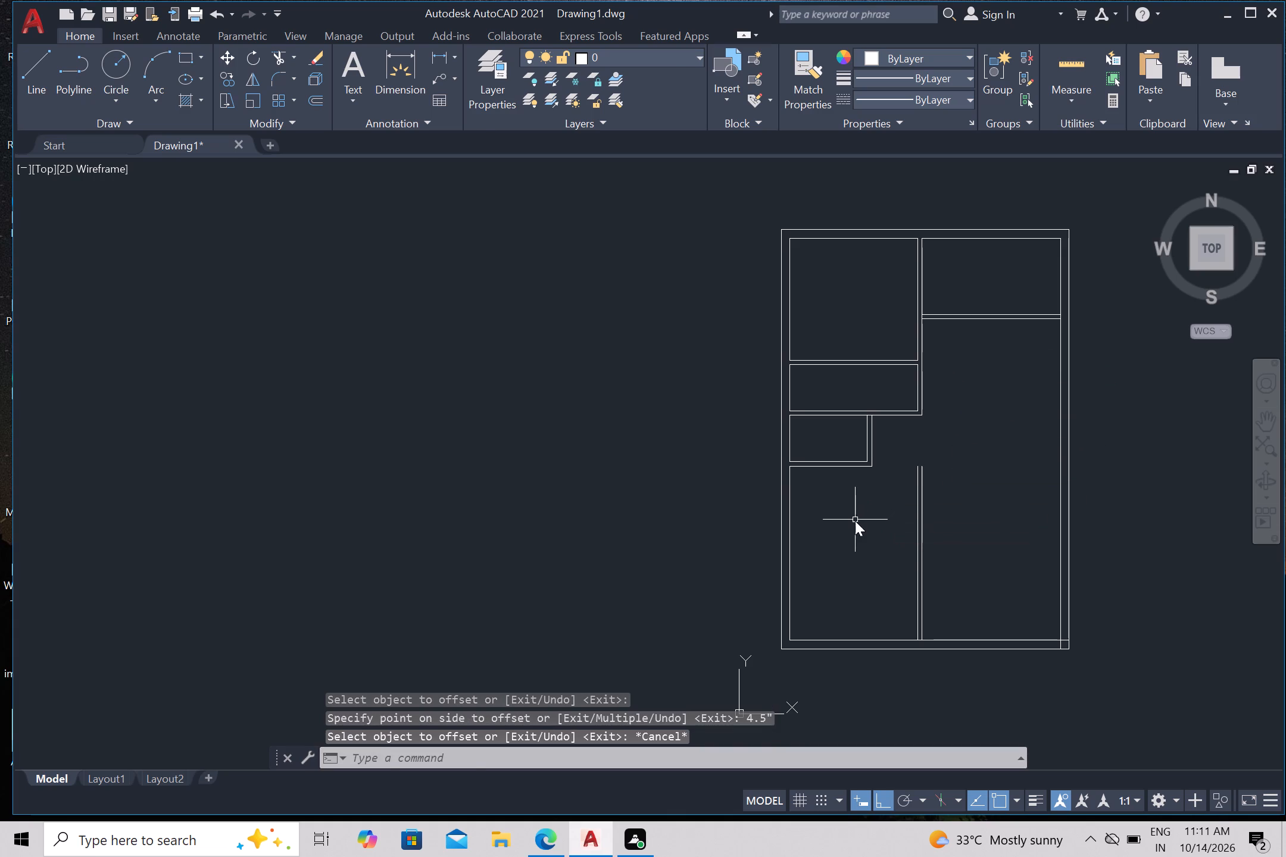
{"action": "key", "text": "Return"}
{"action": "scroll", "coordinate": [904, 446], "scroll_direction": "up", "scroll_amount": 3}
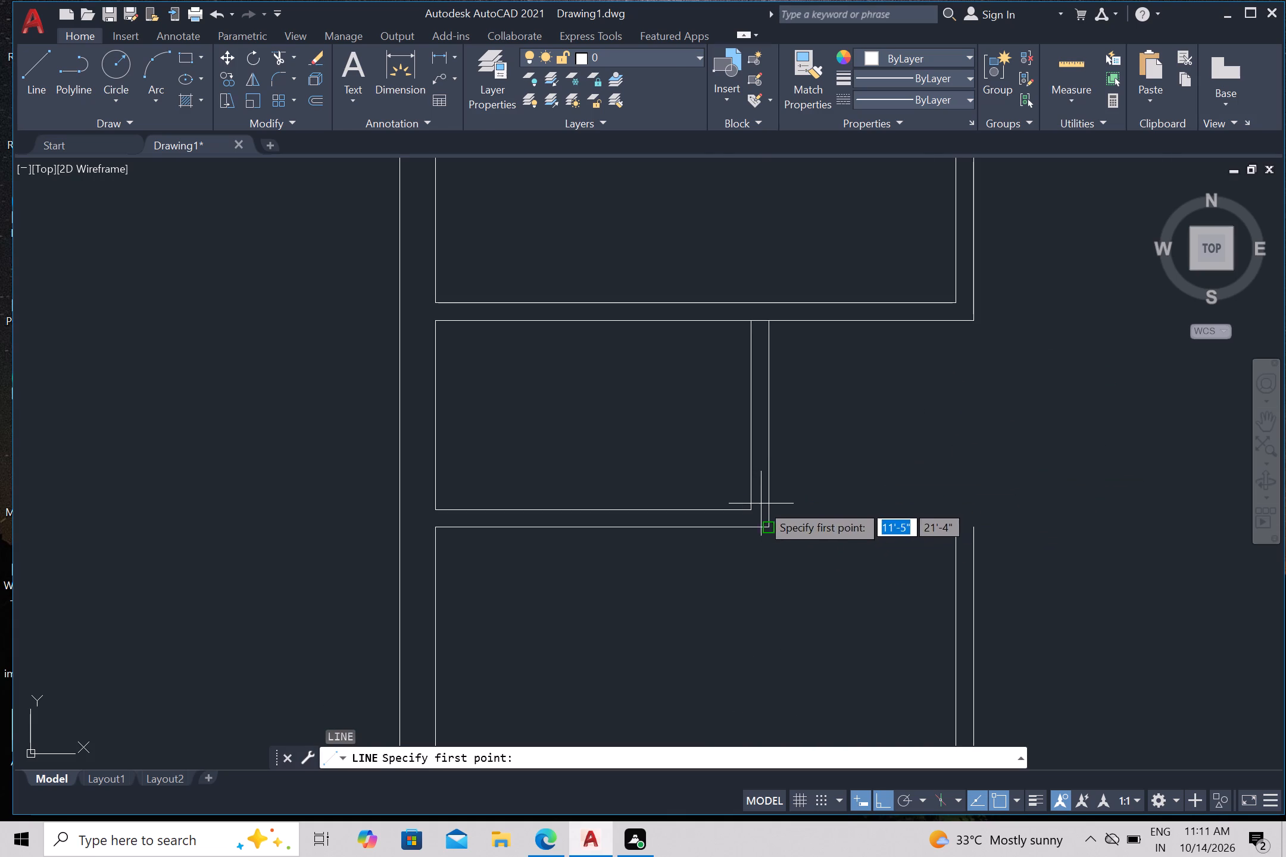
{"action": "left_click_drag", "start_coordinate": [750, 510], "coordinate": [755, 512]}
{"action": "left_click", "coordinate": [1222, 548]}
{"action": "key", "text": "Escape"}
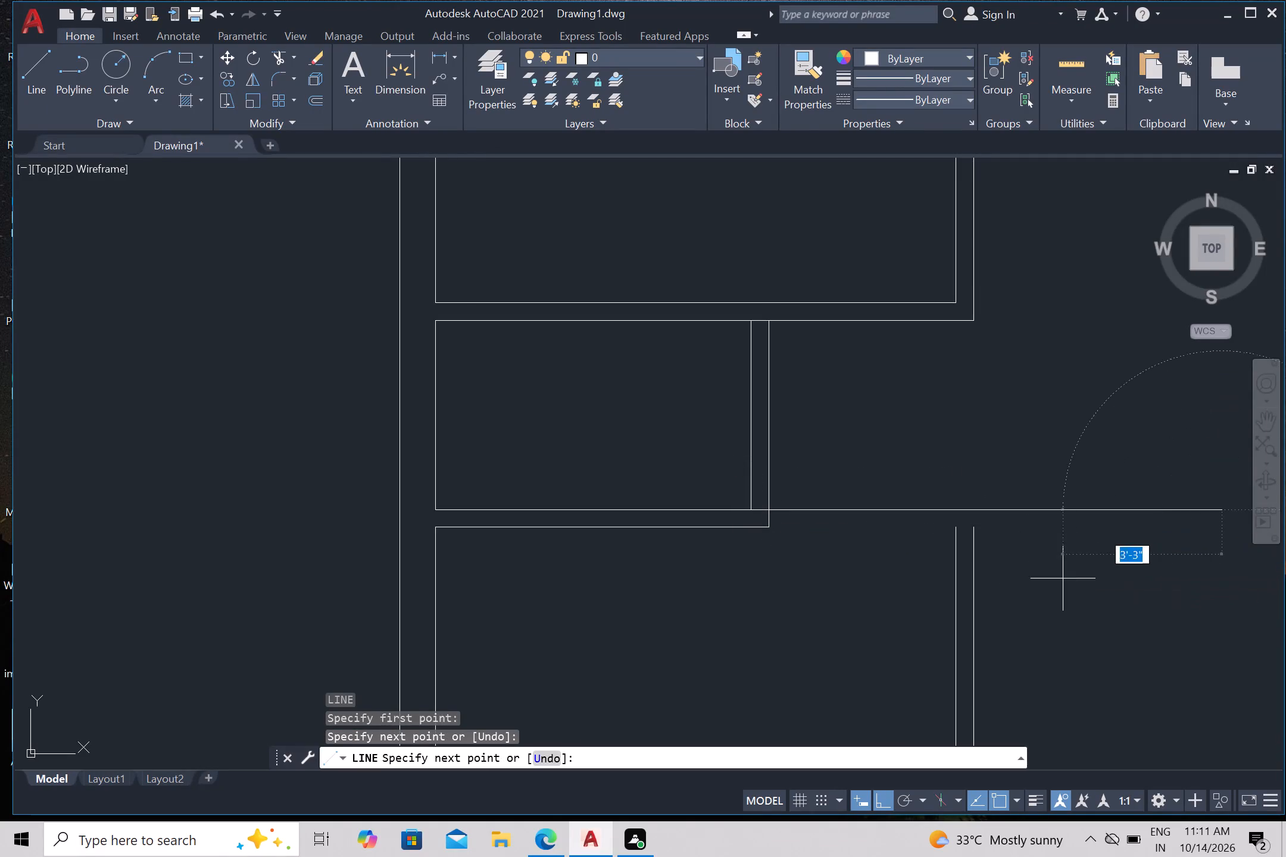
{"action": "key", "text": "Return"}
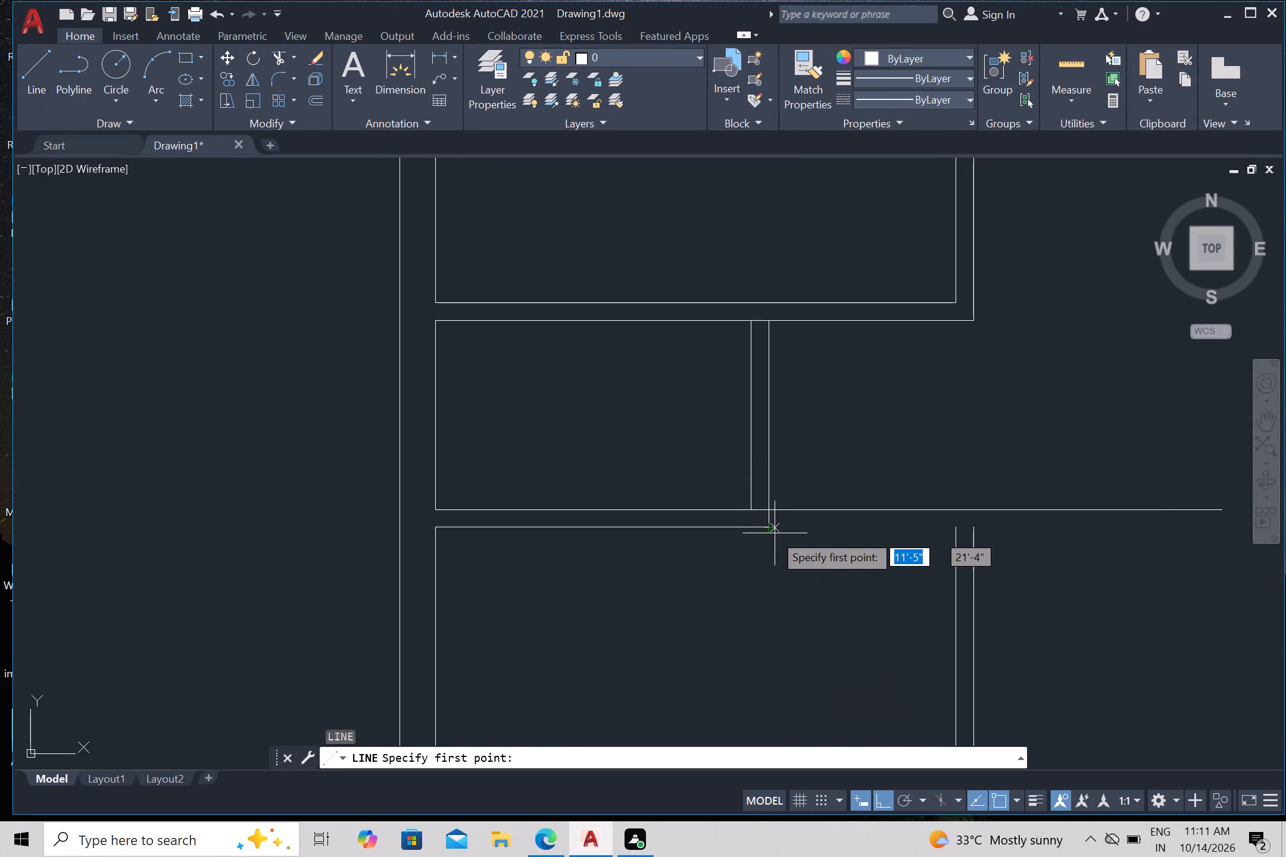
{"action": "left_click", "coordinate": [763, 521]}
{"action": "left_click", "coordinate": [1148, 584]}
{"action": "key", "text": "Return"}
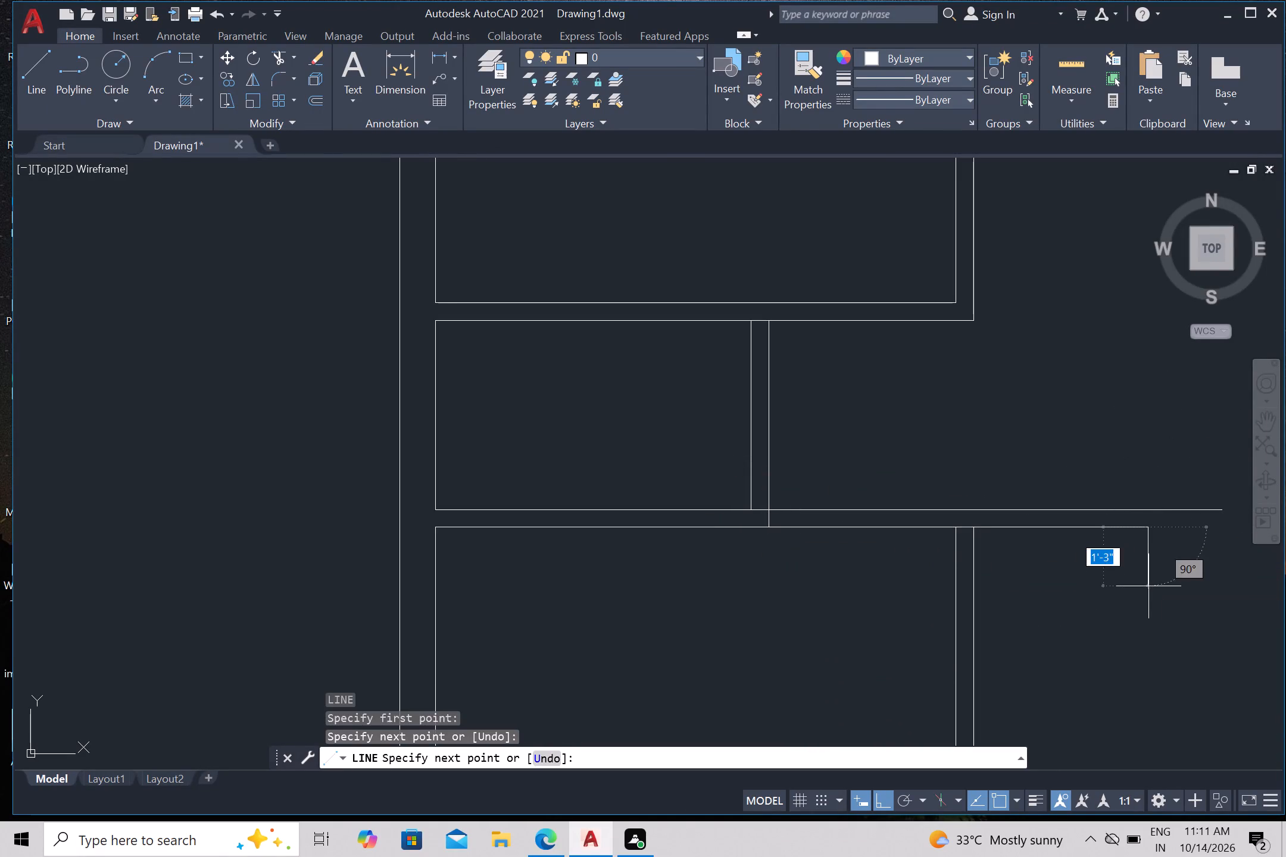
Draw a vertical line from the top of the new partition's right line upward across both horizontal partition lines.
{"action": "scroll", "coordinate": [1115, 621], "scroll_direction": "down", "scroll_amount": 2}
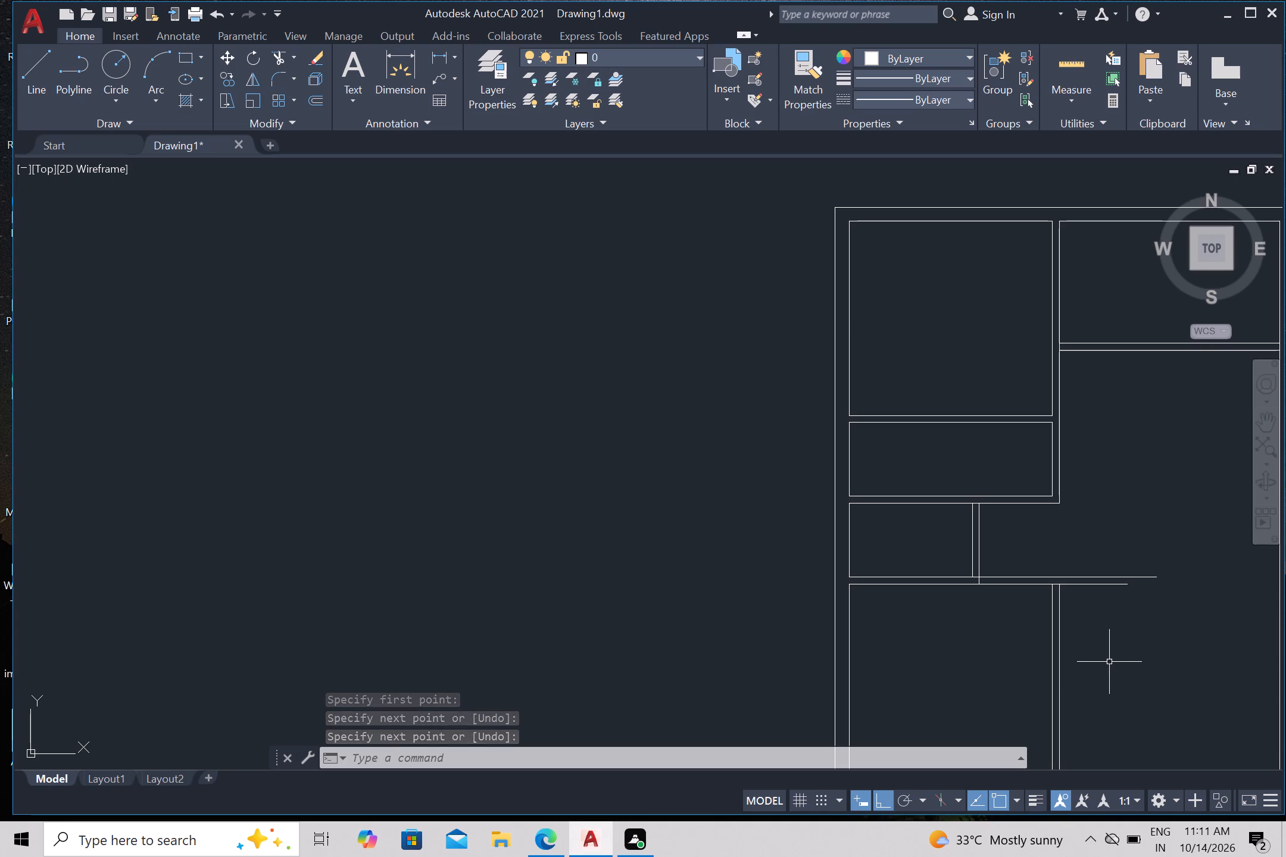
{"action": "middle_click_drag", "start_coordinate": [1106, 662], "coordinate": [1070, 562]}
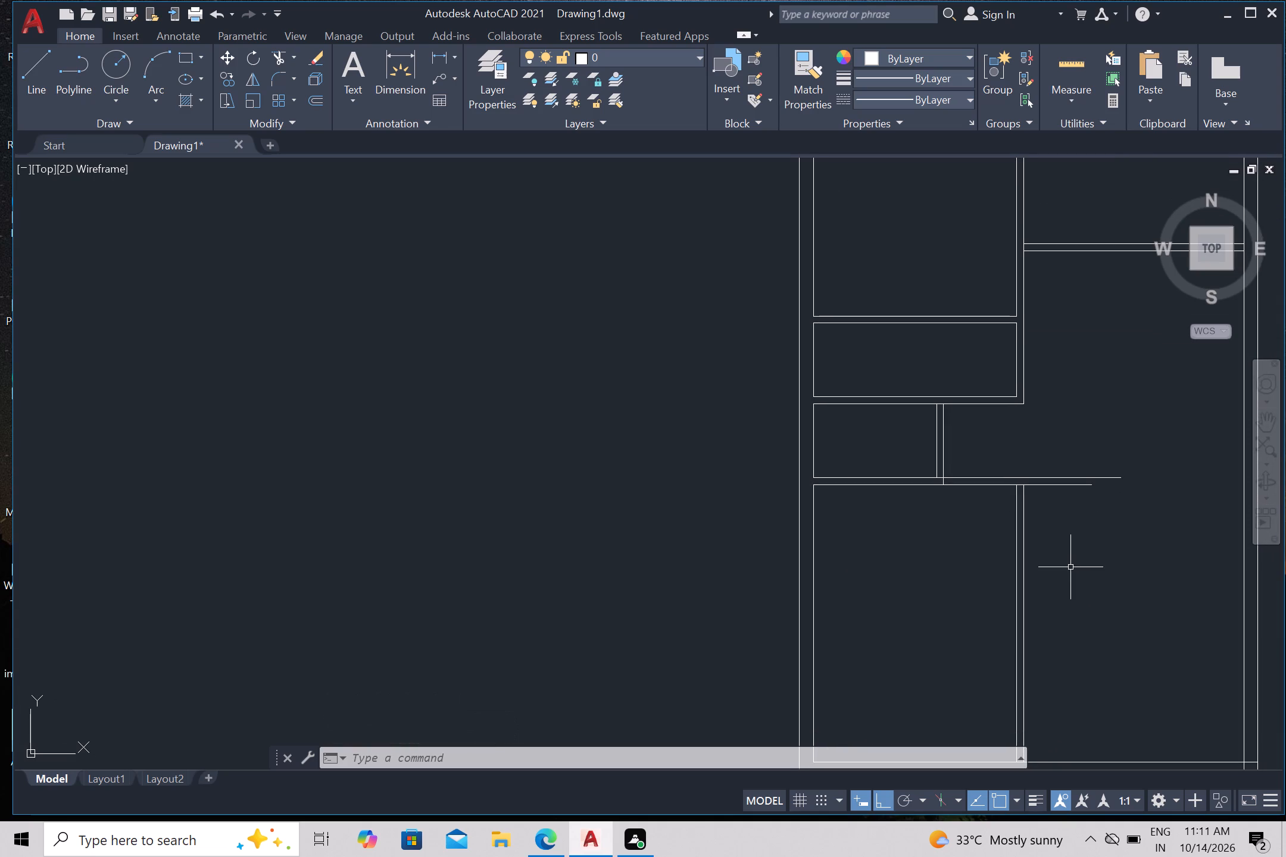
{"action": "key", "text": "Escape"}
{"action": "key", "text": "l"}
{"action": "key", "text": "Return"}
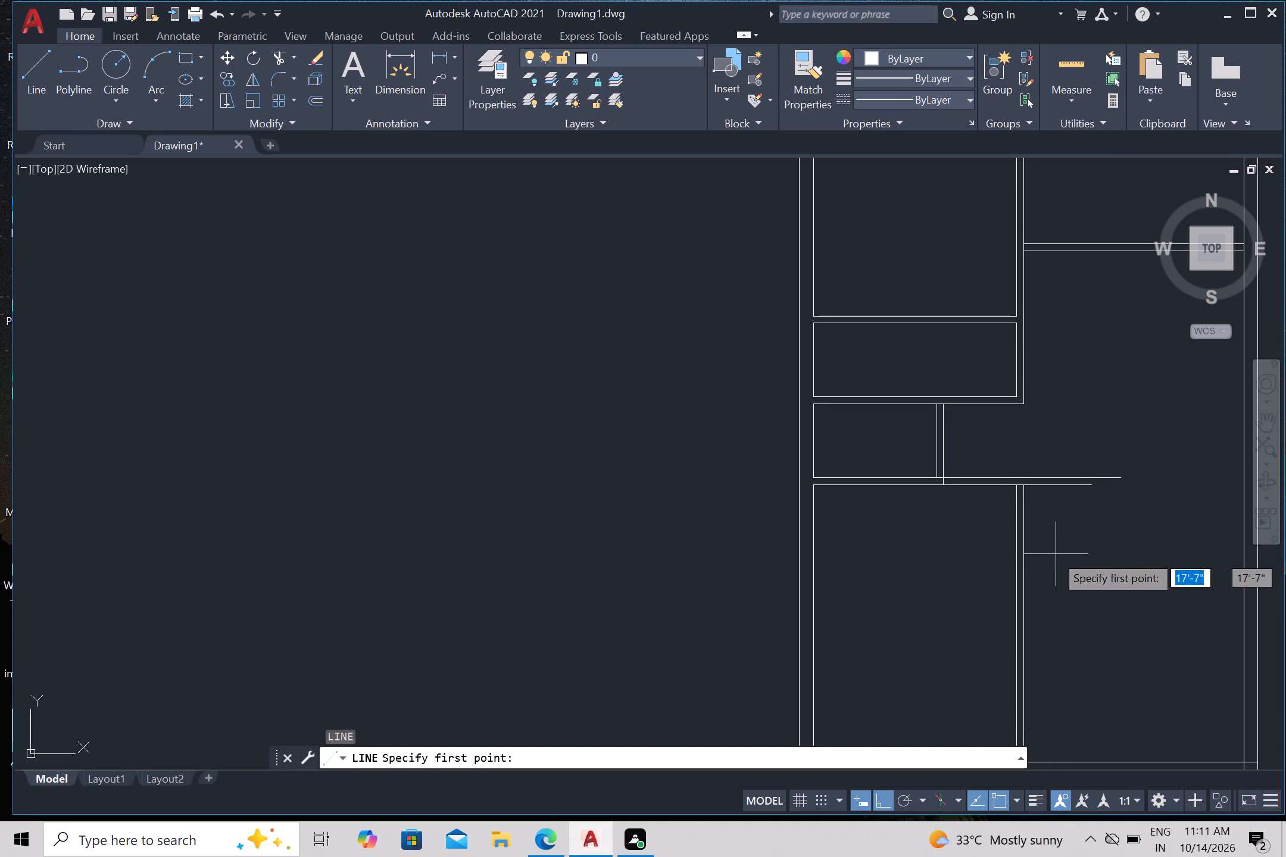
{"action": "scroll", "coordinate": [1018, 514], "scroll_direction": "up", "scroll_amount": 2}
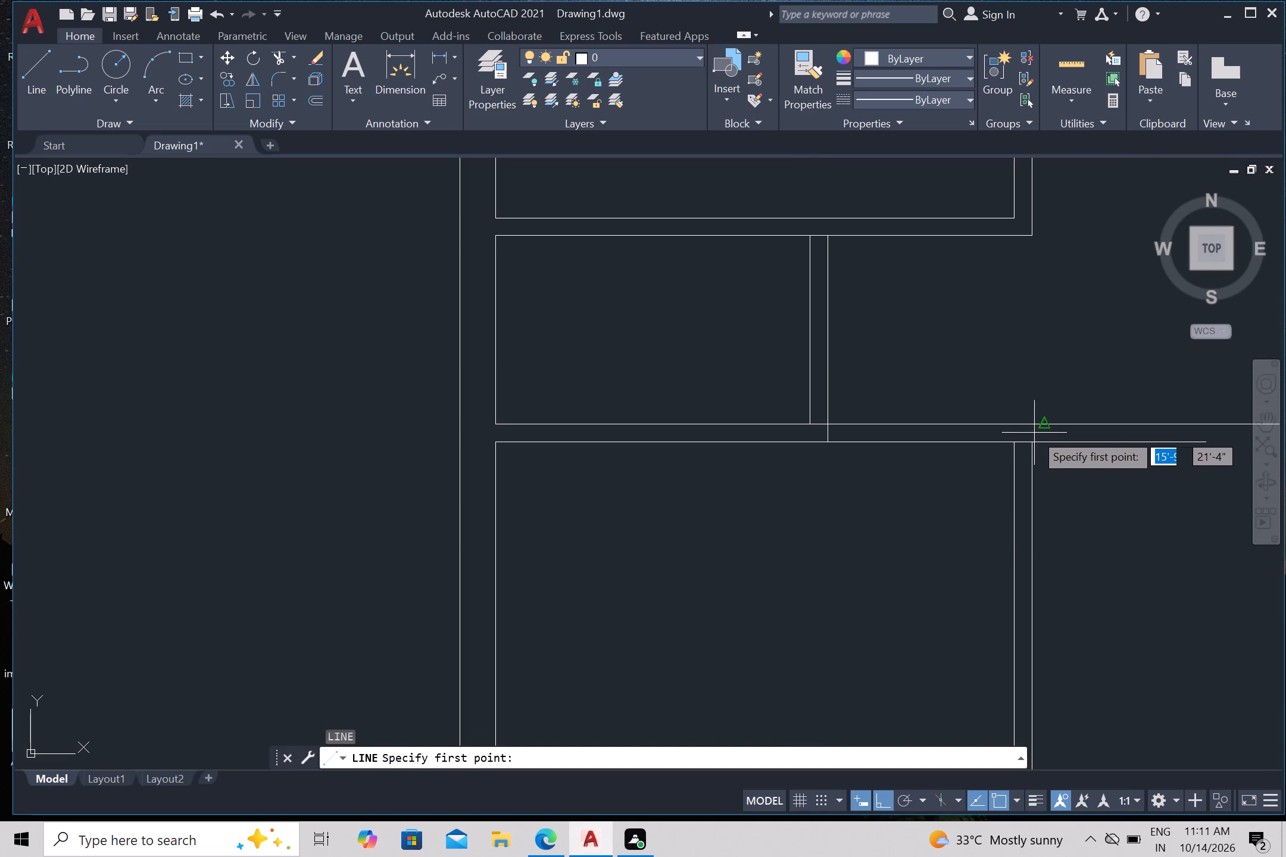
{"action": "left_click", "coordinate": [1031, 443]}
{"action": "left_click", "coordinate": [1026, 359]}
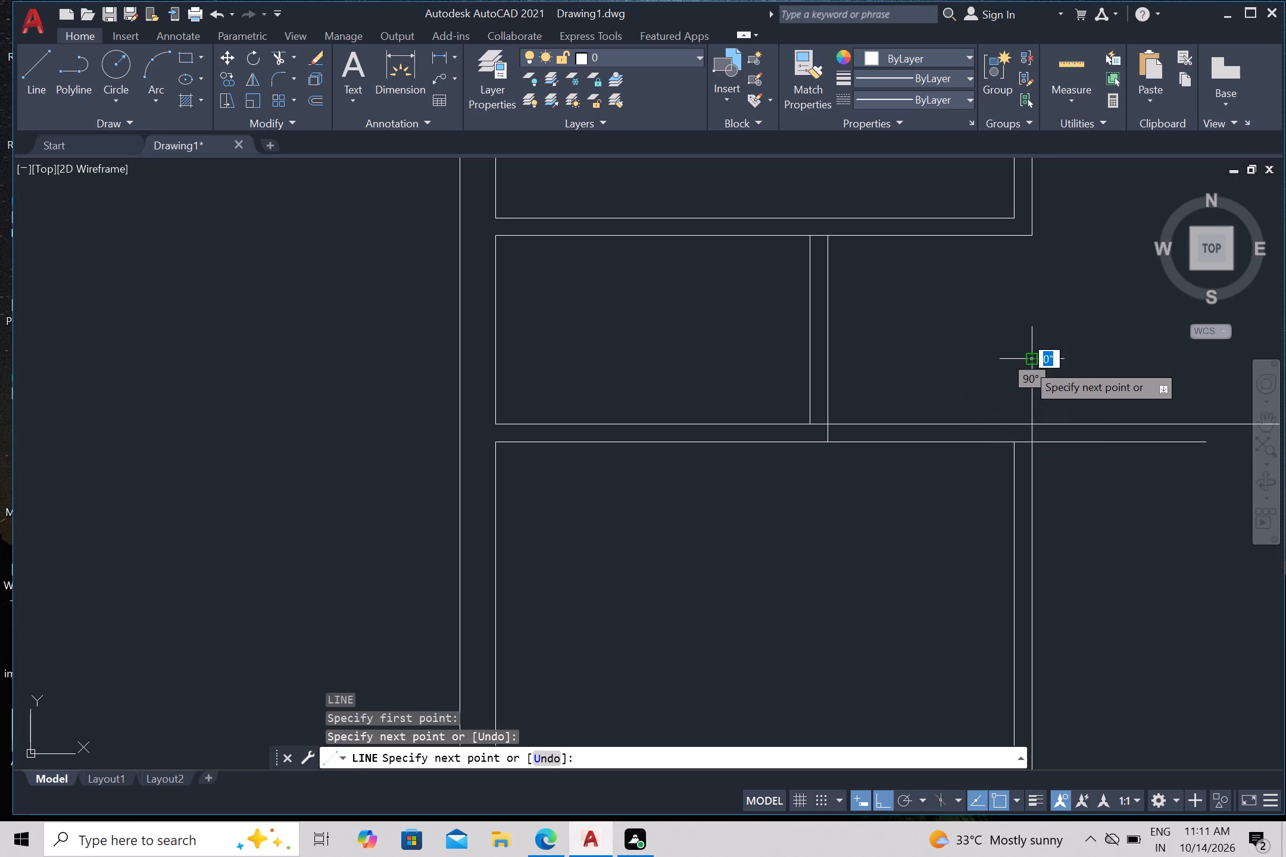
Trim the vertical line above the lower left room's top partition and the two horizontal lines extending beyond that room's right partition.
{"action": "key", "text": "Escape"}
{"action": "key", "text": "t"}
{"action": "key", "text": "r"}
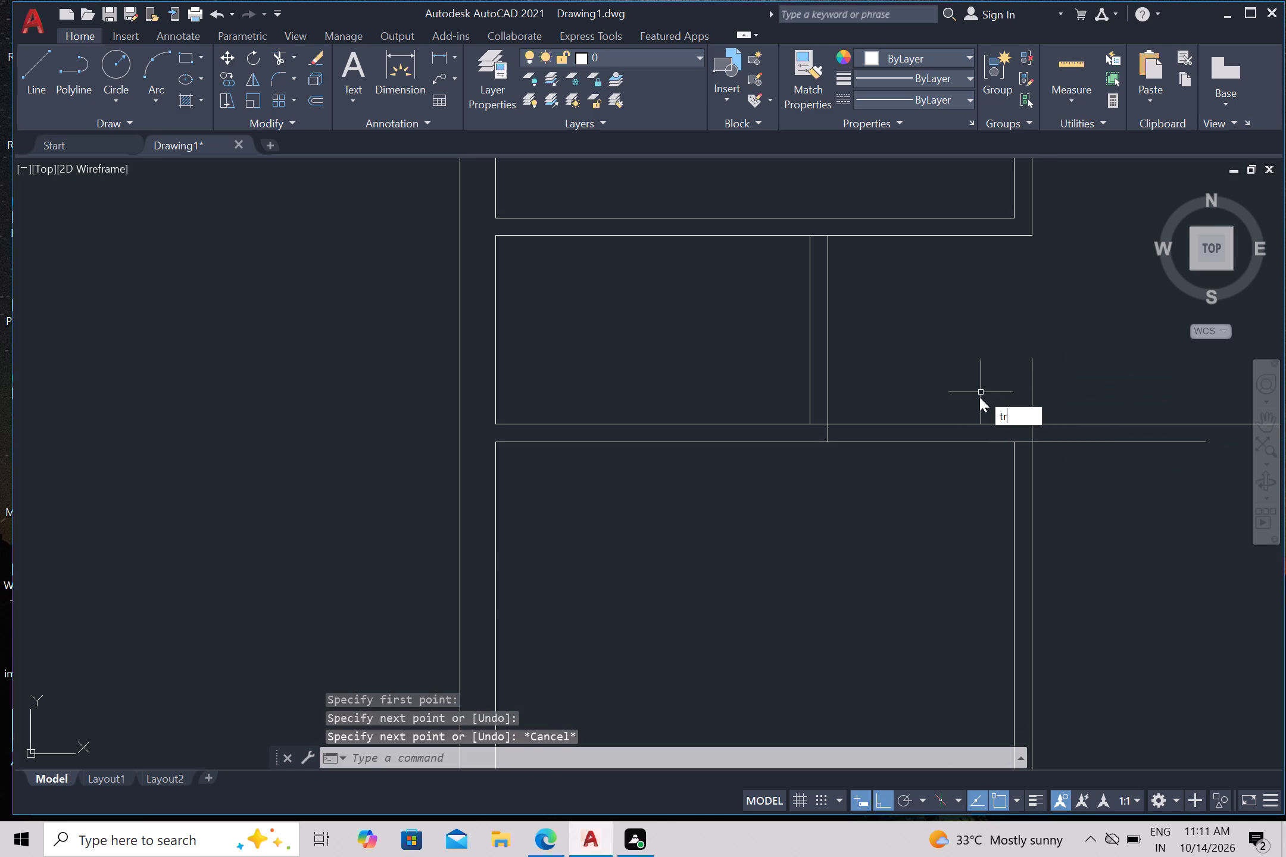
{"action": "key", "text": "Return"}
{"action": "left_click", "coordinate": [986, 393]}
{"action": "left_click", "coordinate": [1066, 408]}
{"action": "left_click", "coordinate": [1070, 398]}
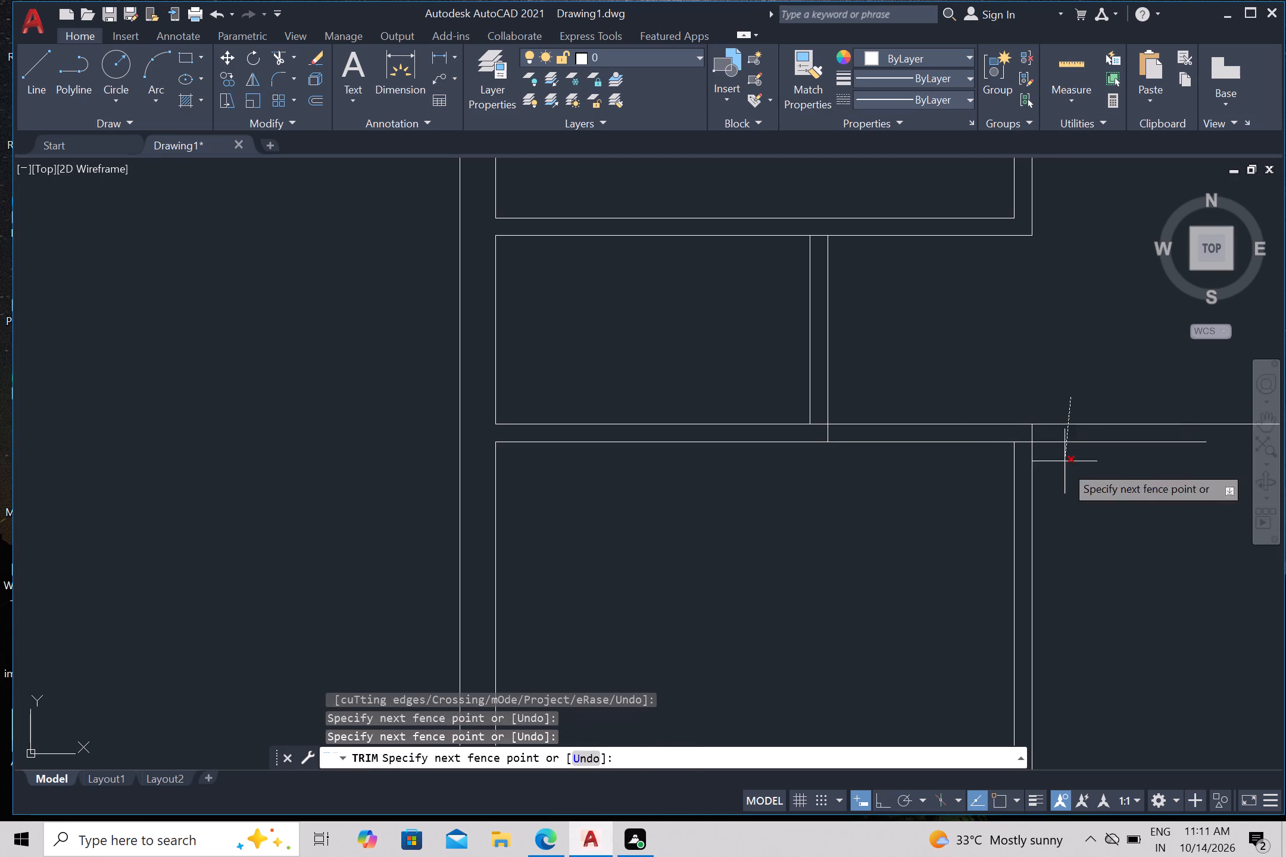
{"action": "left_click", "coordinate": [1063, 492]}
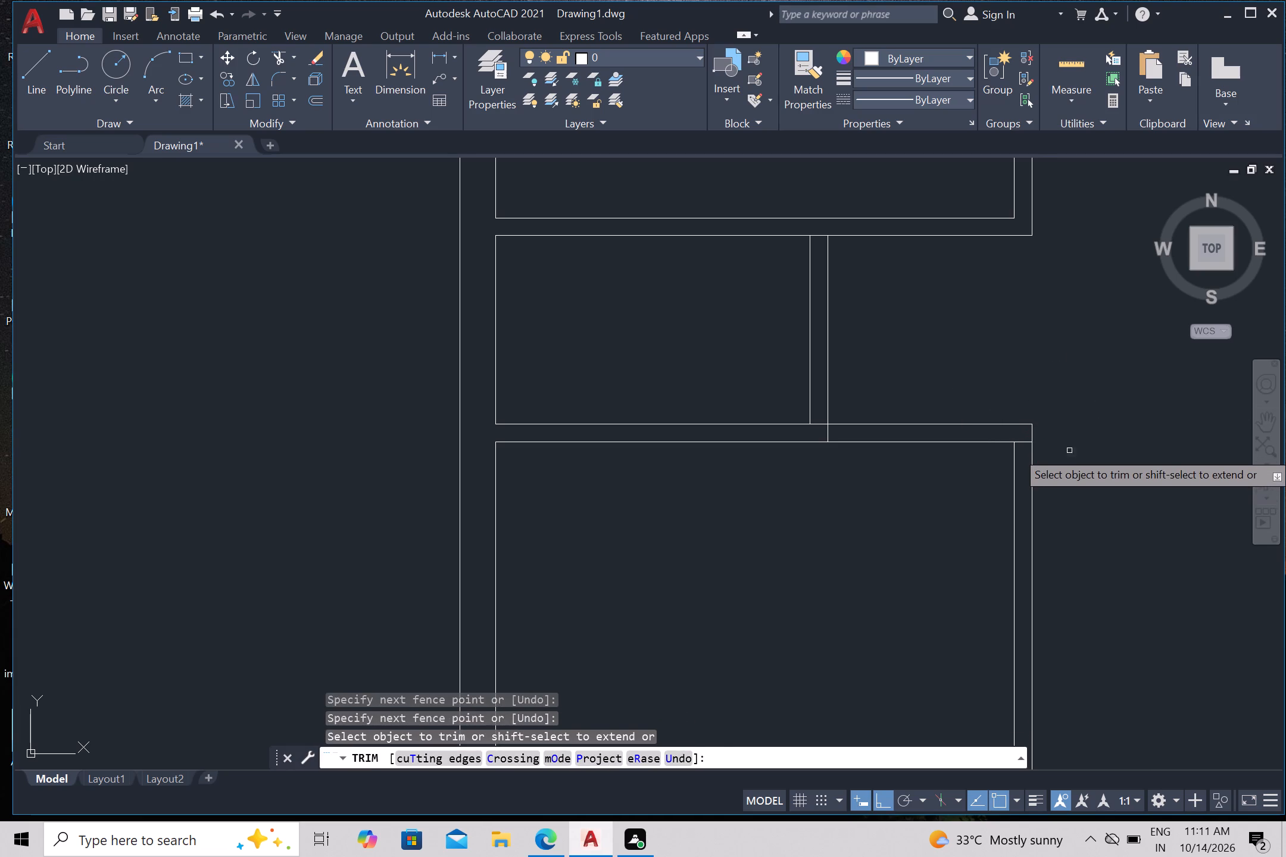
{"action": "scroll", "coordinate": [1102, 462], "scroll_direction": "down", "scroll_amount": 2}
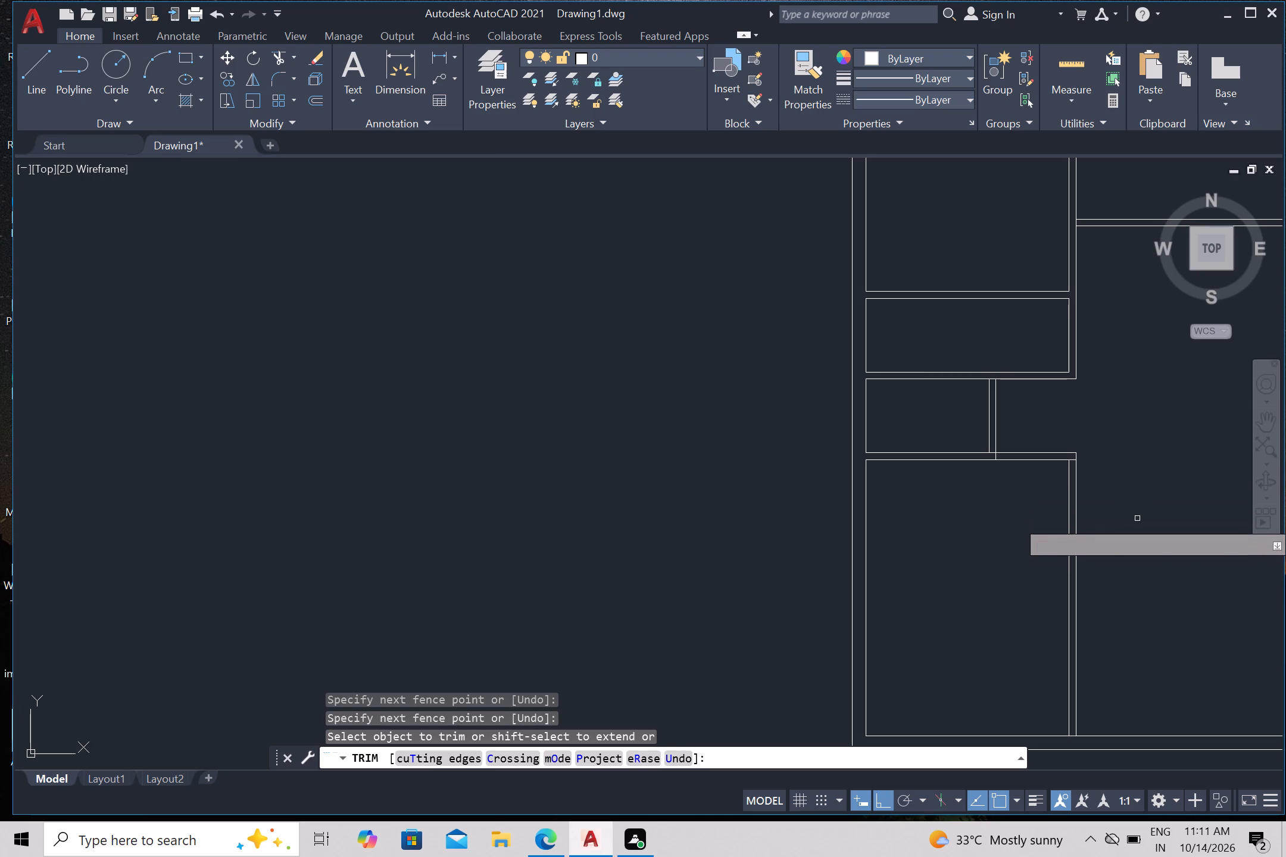
{"action": "scroll", "coordinate": [1132, 540], "scroll_direction": "down", "scroll_amount": 1}
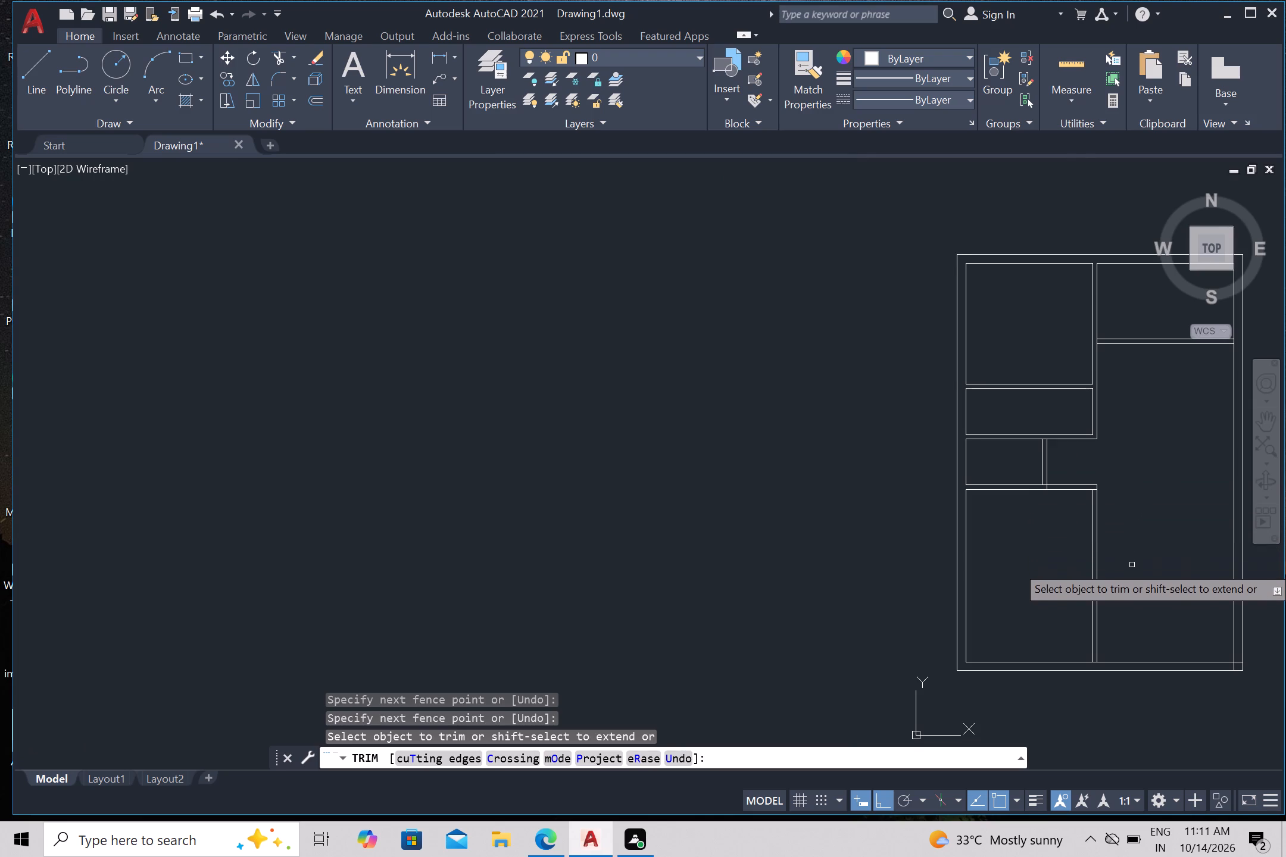
{"action": "middle_click_drag", "start_coordinate": [1129, 569], "coordinate": [884, 567]}
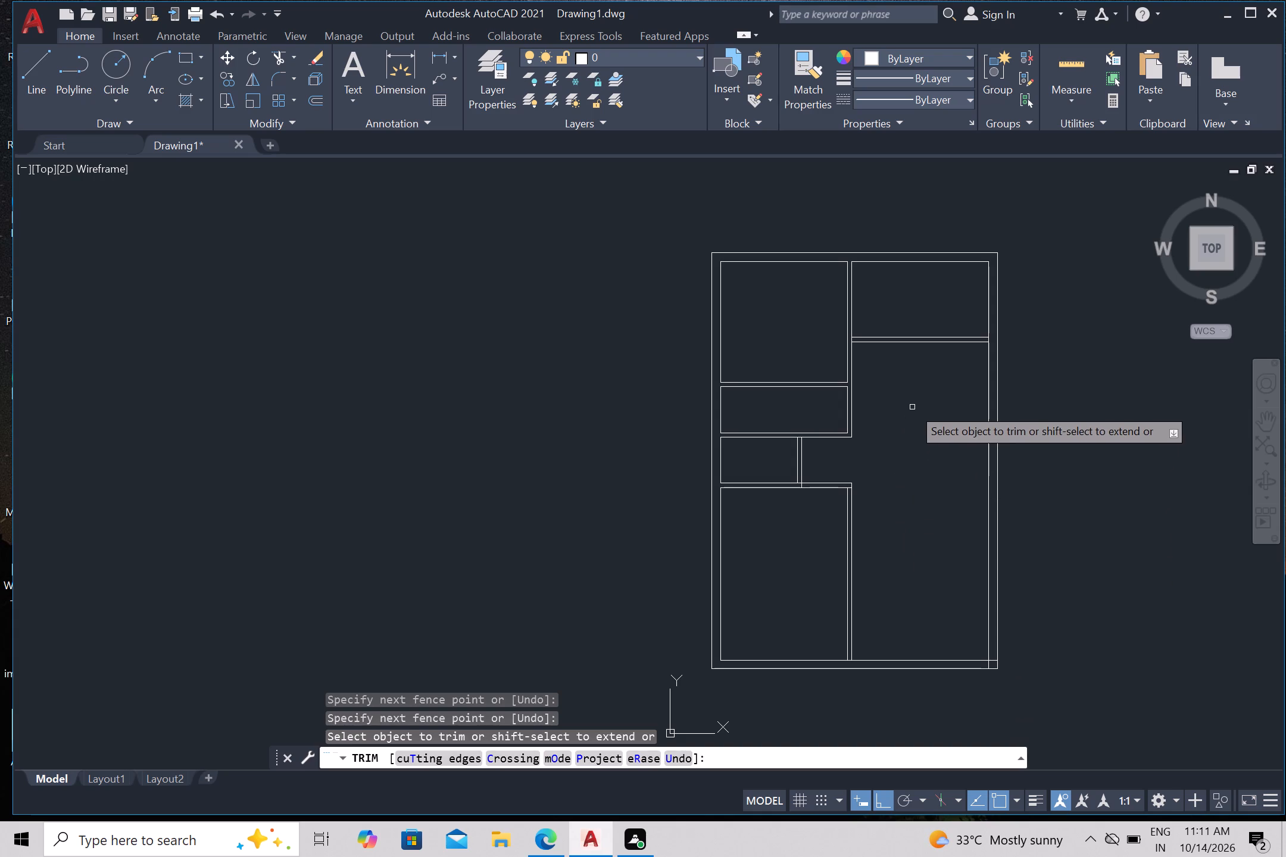
{"action": "key", "text": "Escape"}
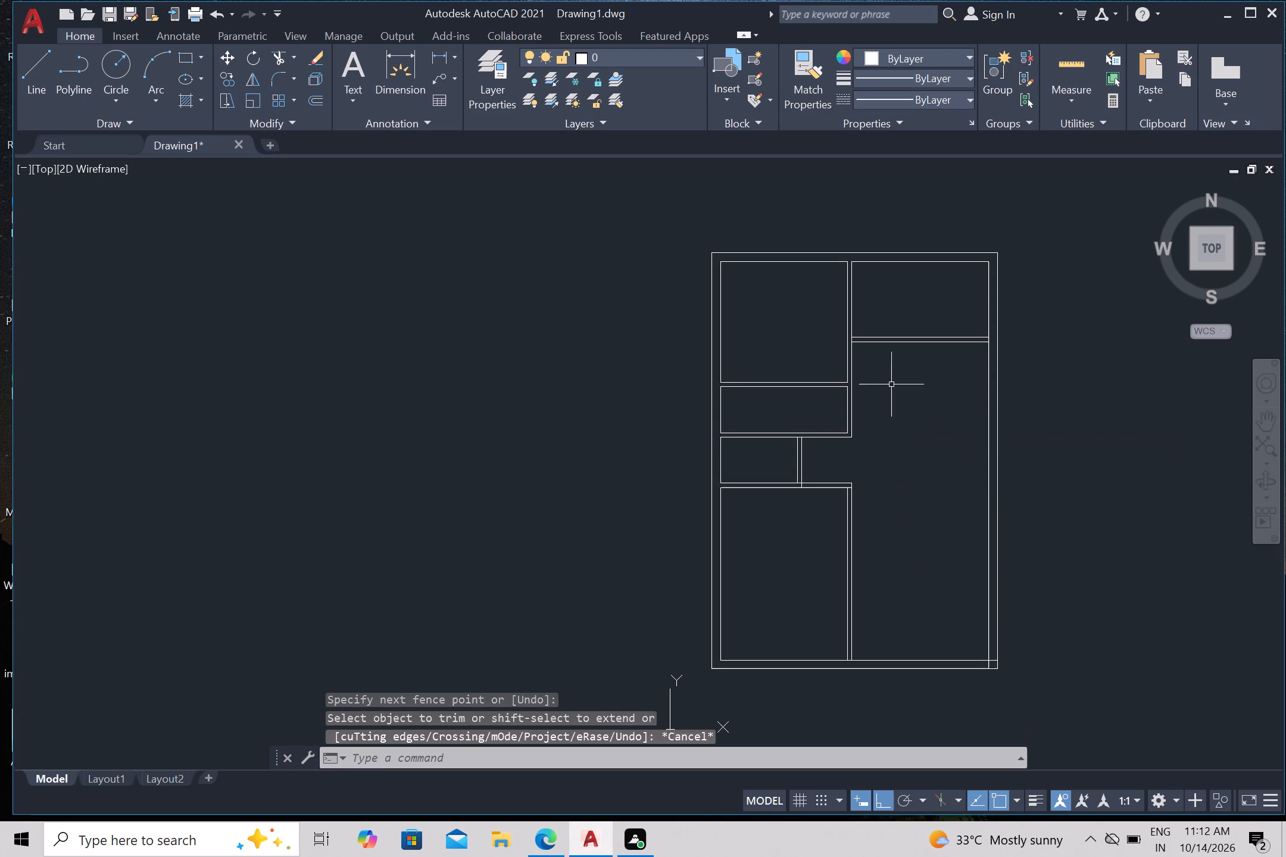
Offset the lower line of the upper right room's bottom partition 12'4" downward.
{"action": "key", "text": "o"}
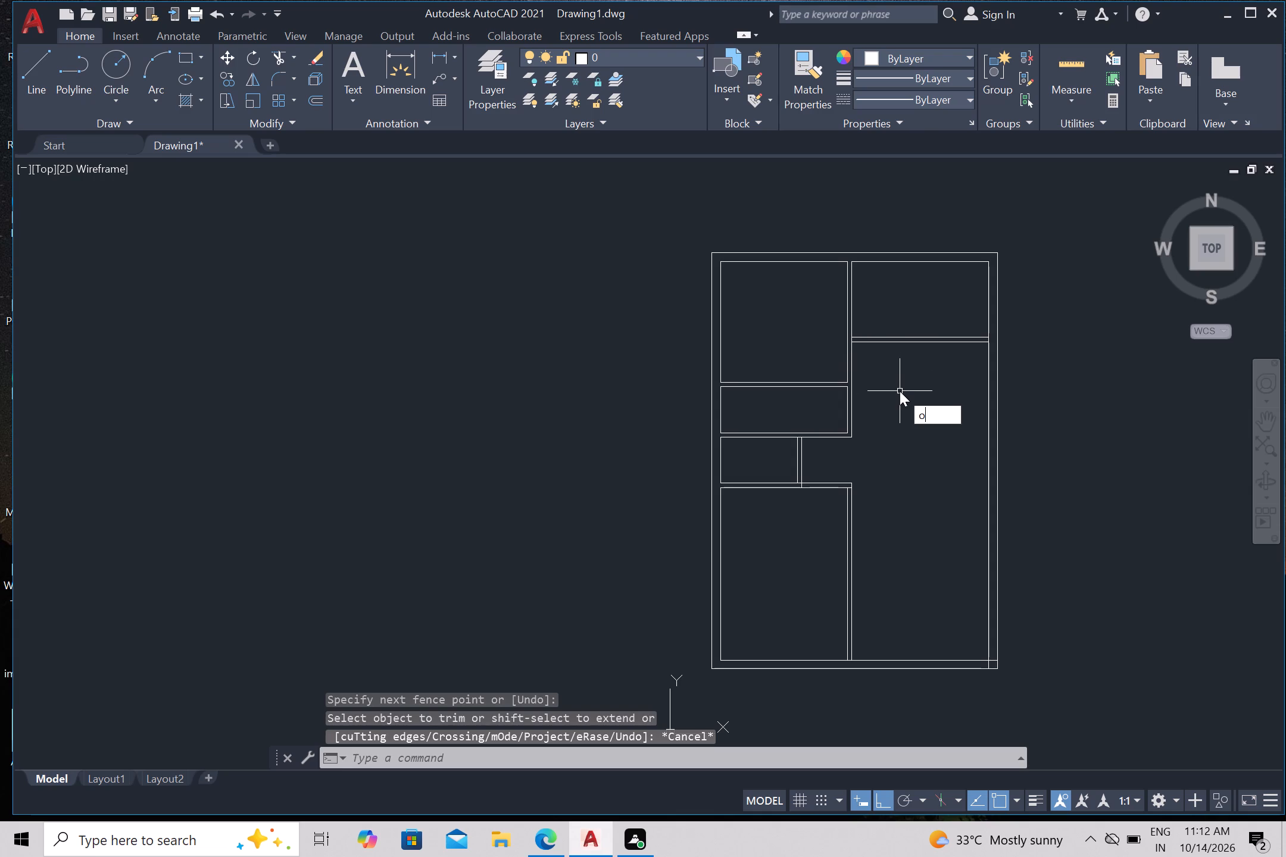
{"action": "key", "text": "Return"}
{"action": "type", "text": "12"}
{"action": "key", "text": "apostrophe"}
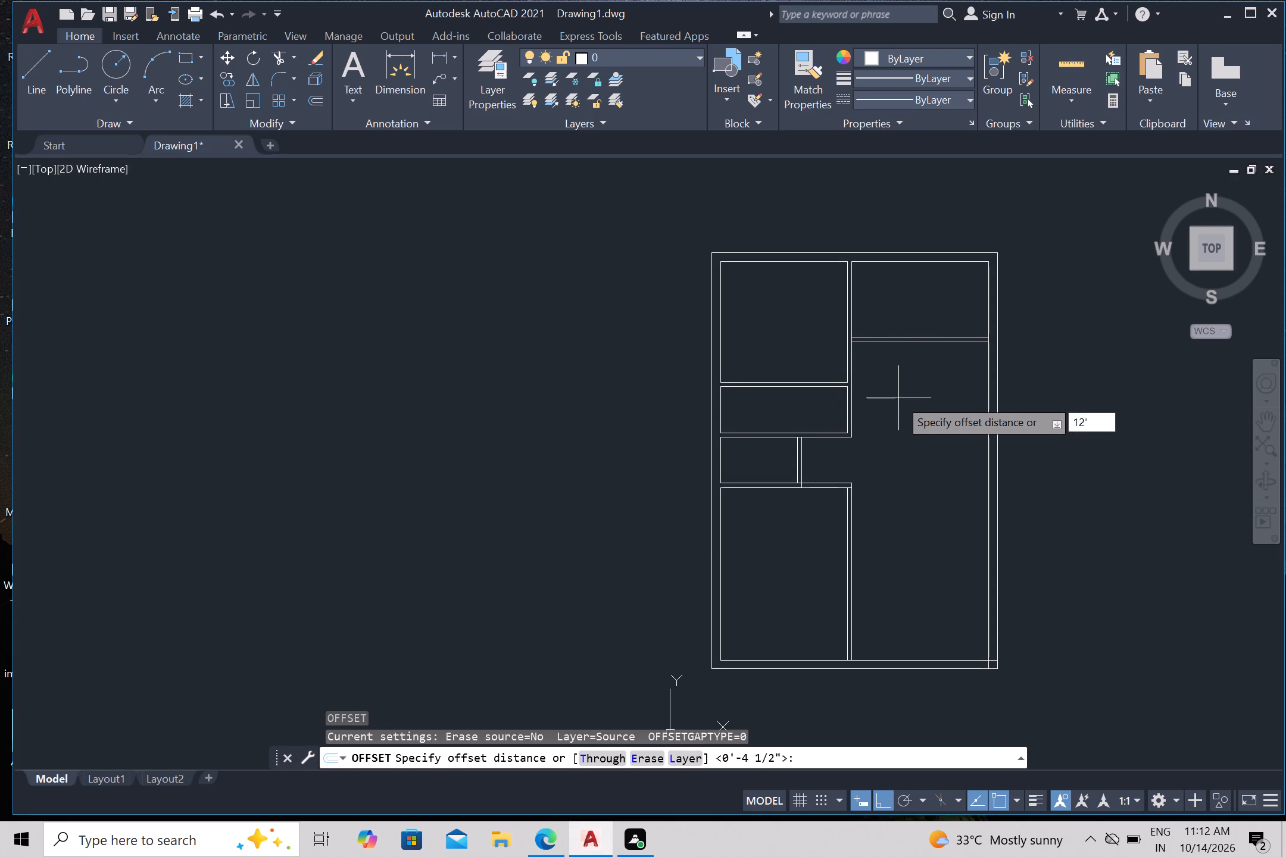
{"action": "key", "text": "4"}
{"action": "key", "text": "shift+quotedbl"}
{"action": "key", "text": "Return"}
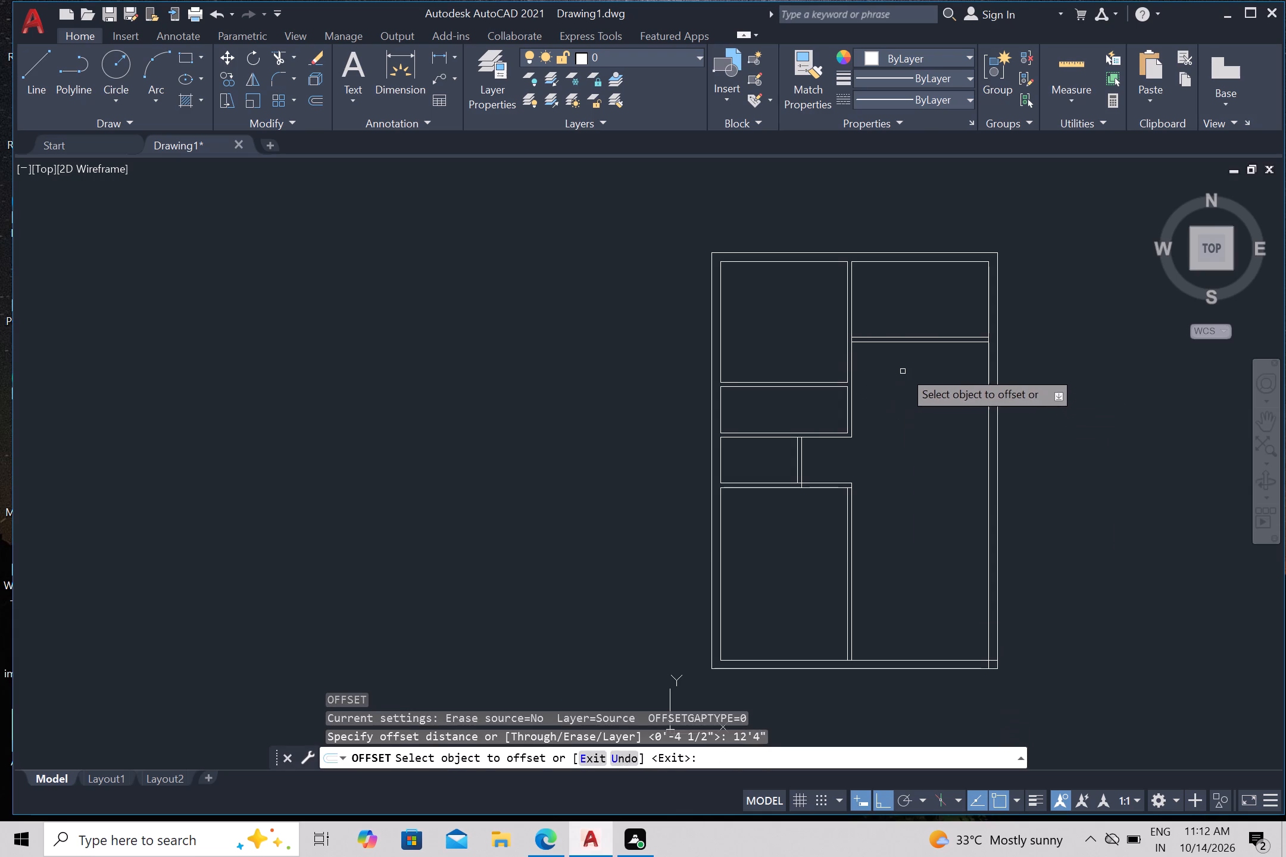
{"action": "left_click", "coordinate": [911, 342]}
{"action": "left_click_drag", "start_coordinate": [910, 417], "coordinate": [910, 423]}
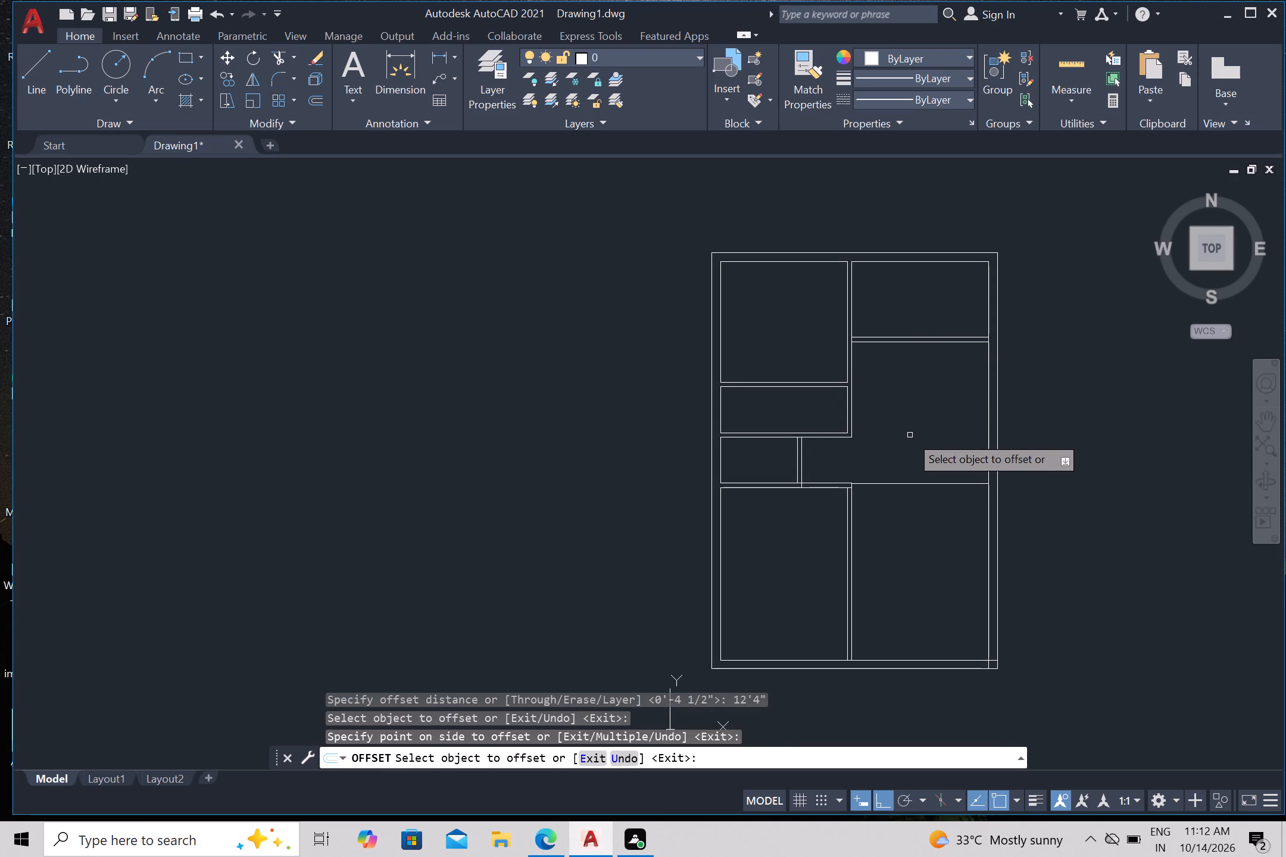
Offset the new horizontal line in the right part of the plan 4.5" downward to form a partition.
{"action": "left_click", "coordinate": [908, 483]}
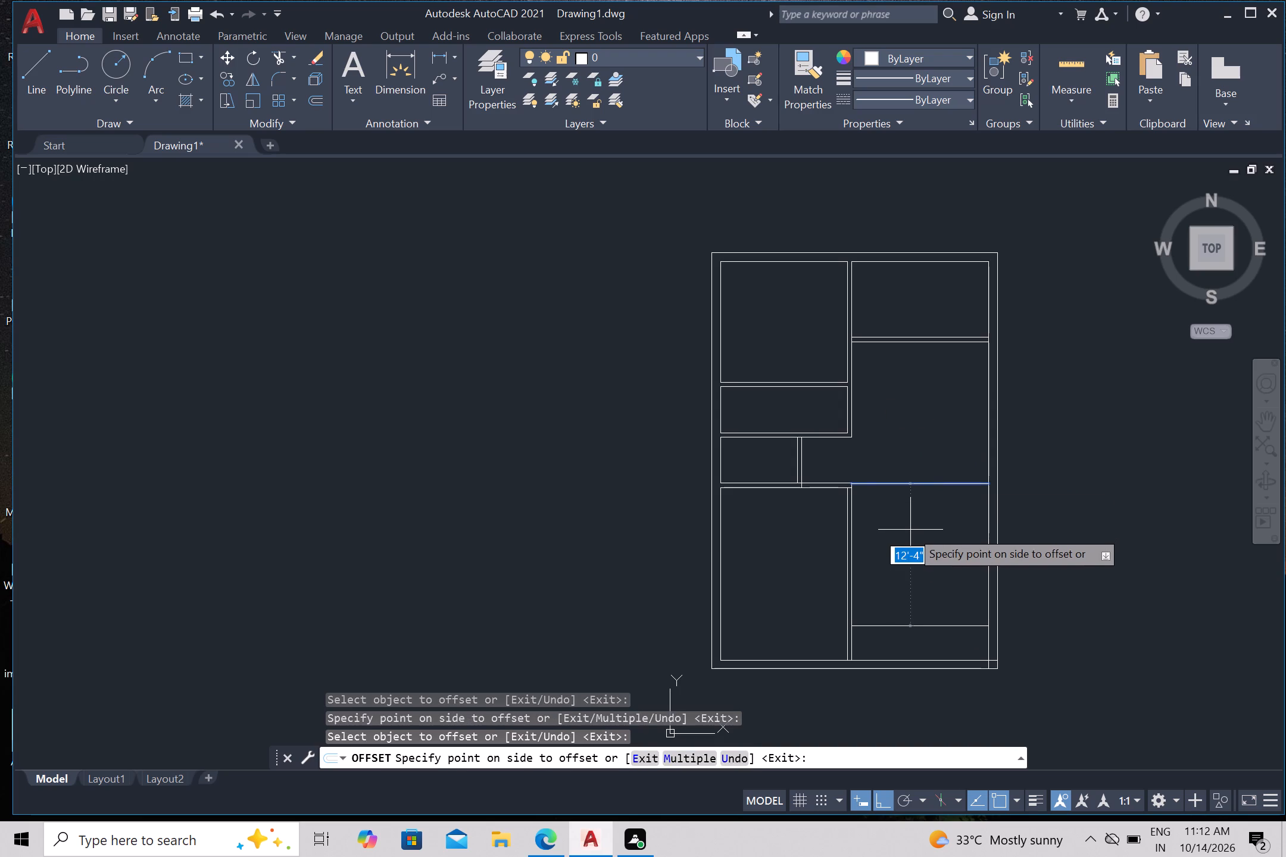
{"action": "type", "text": "4."}
{"action": "key", "text": "5"}
{"action": "key", "text": "shift+quotedbl"}
{"action": "key", "text": "Return"}
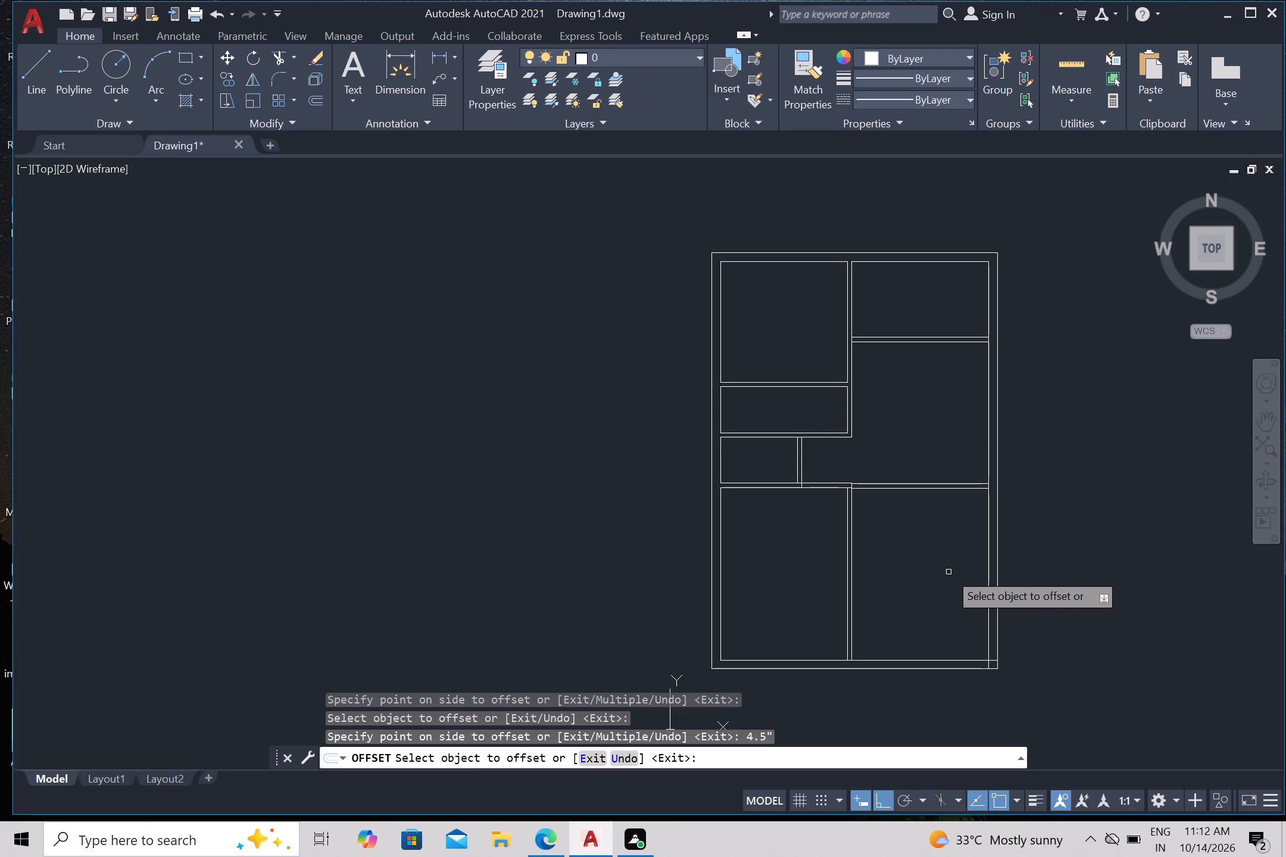
{"action": "key", "text": "Escape"}
Trim the right wall's inner line between the two lines of the new horizontal partition.
{"action": "type", "text": "tr"}
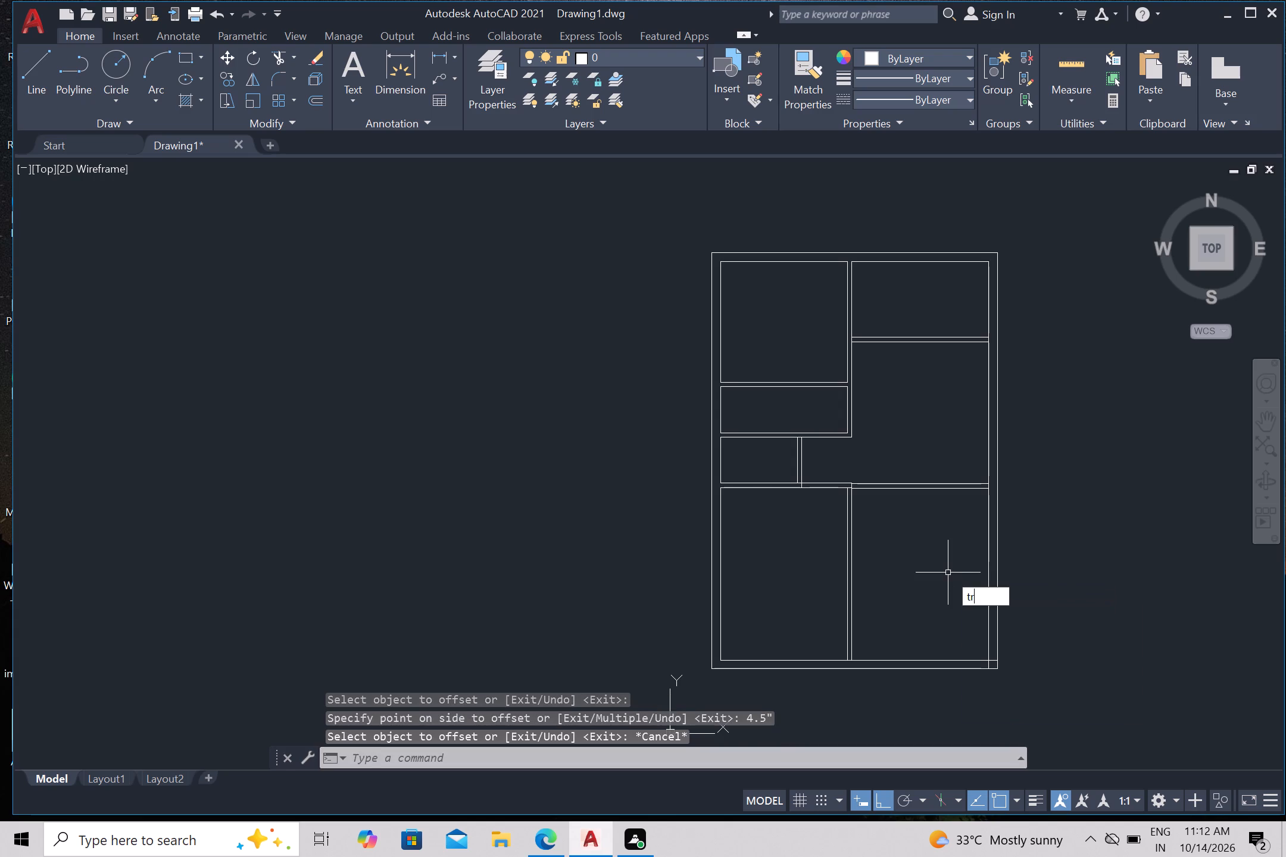
{"action": "key", "text": "Return"}
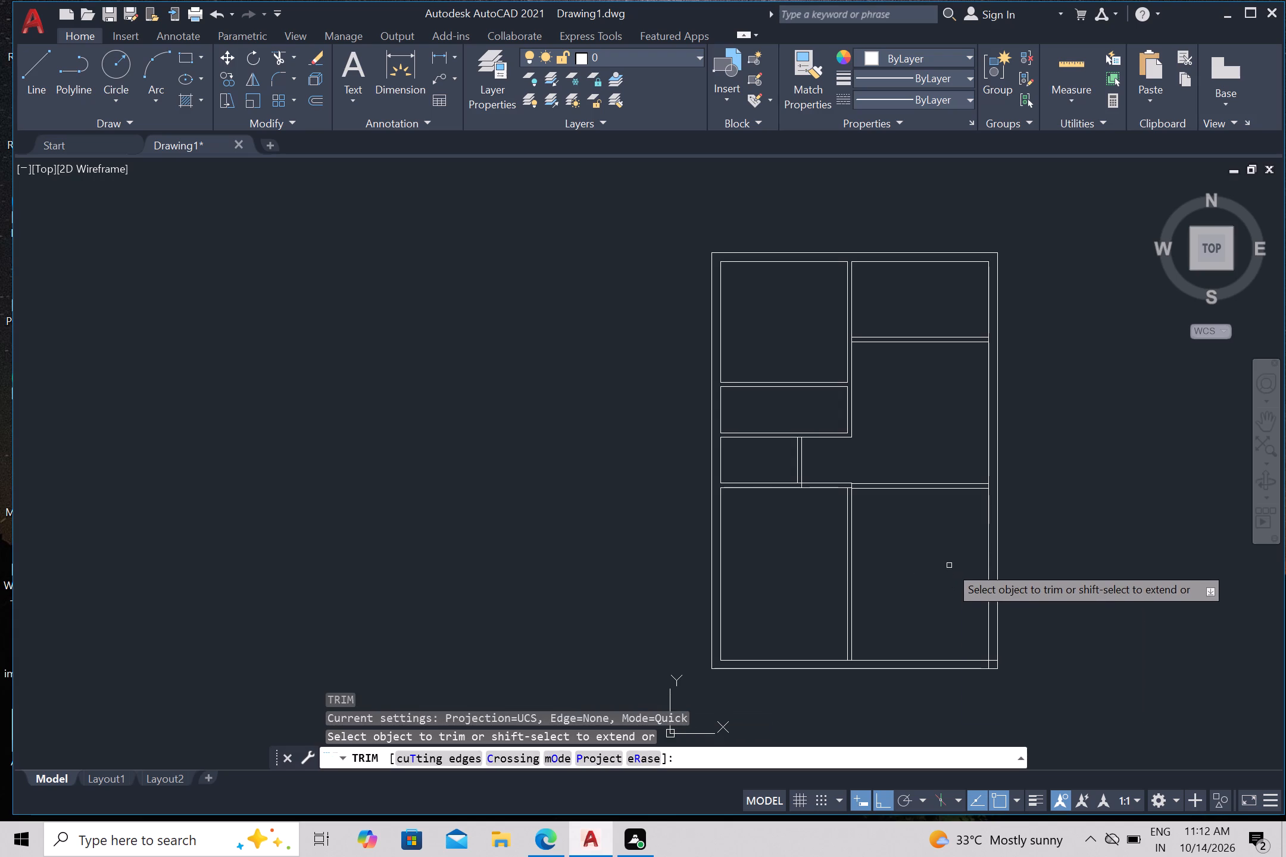
{"action": "scroll", "coordinate": [981, 518], "scroll_direction": "up", "scroll_amount": 2}
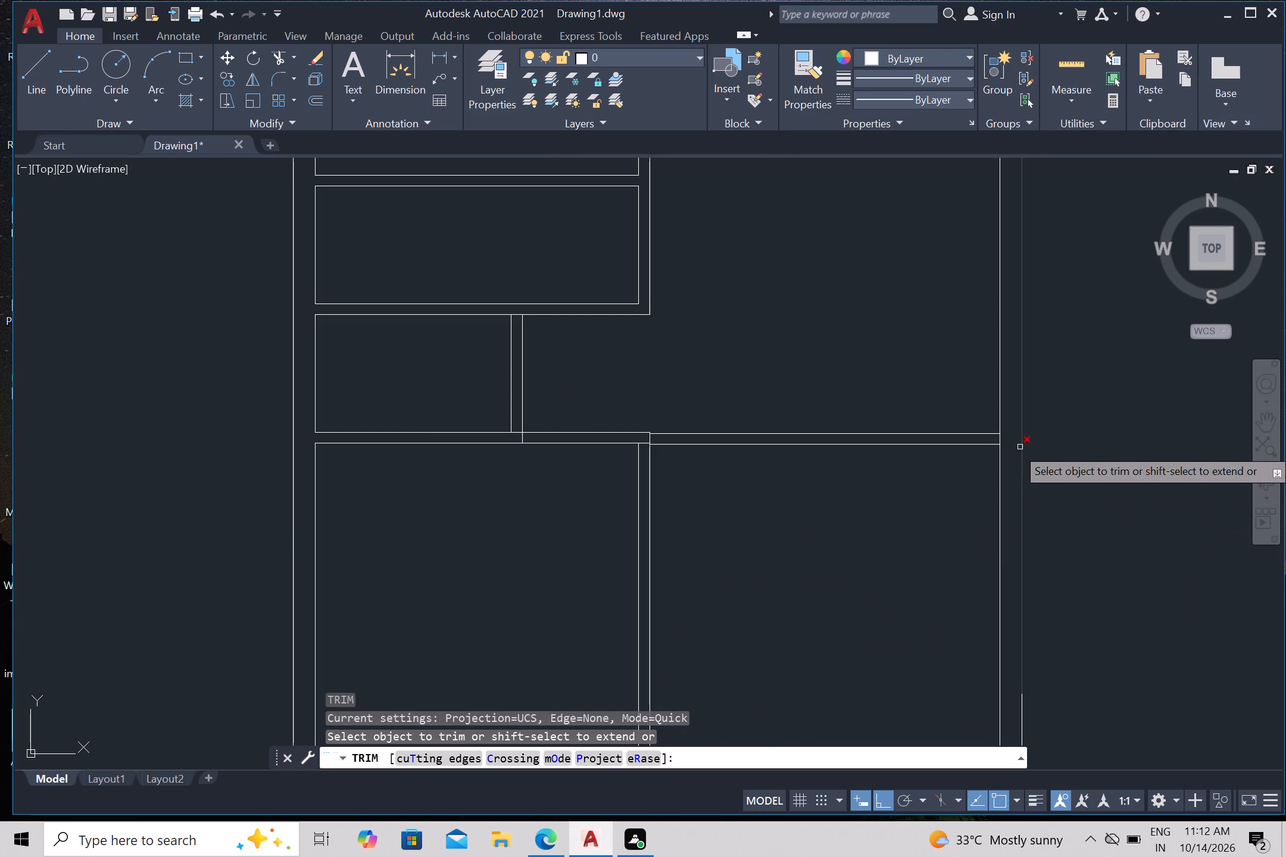
{"action": "scroll", "coordinate": [1014, 444], "scroll_direction": "up", "scroll_amount": 2}
{"action": "left_click", "coordinate": [979, 428]}
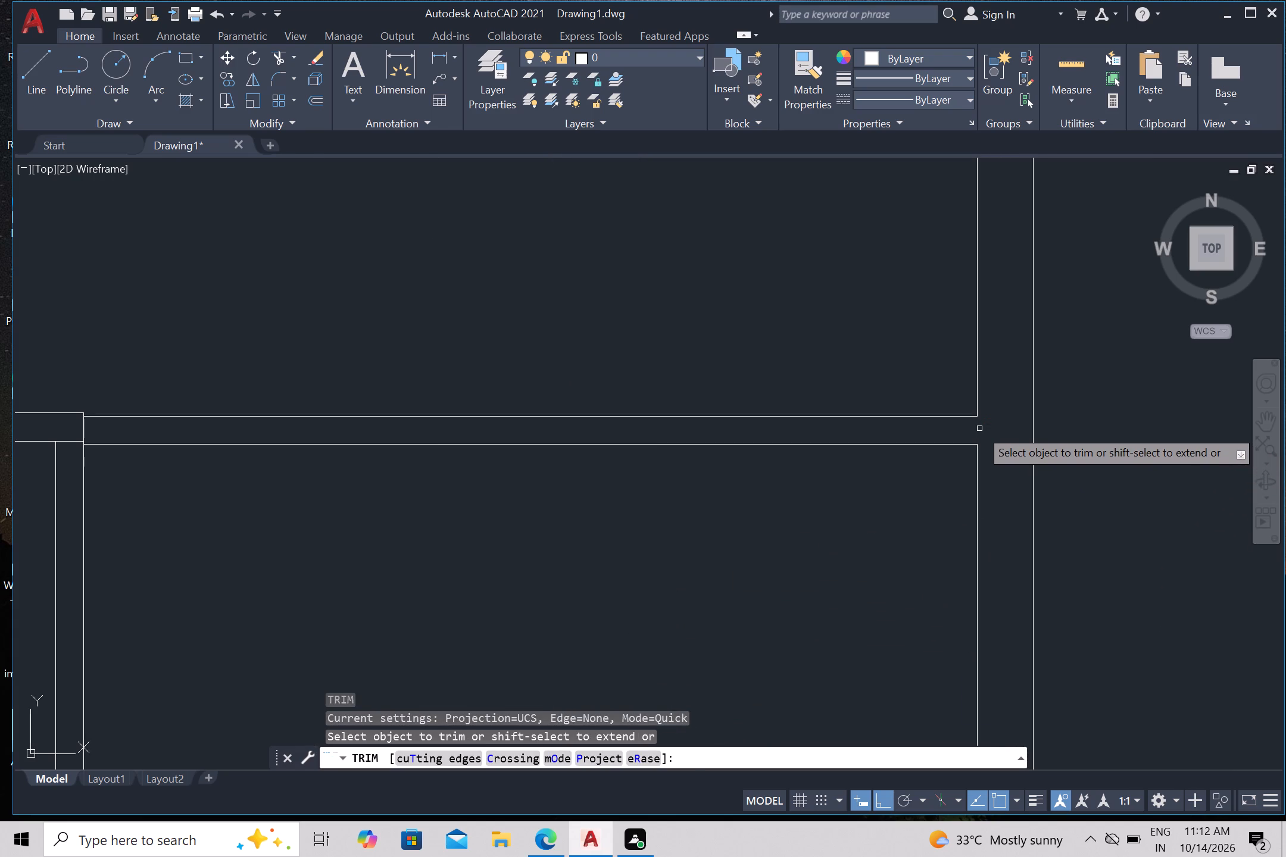
Trim the overshooting ends of both inner wall lines at the plan's lower right outer corner.
{"action": "scroll", "coordinate": [985, 435], "scroll_direction": "down", "scroll_amount": 4}
{"action": "scroll", "coordinate": [982, 628], "scroll_direction": "up", "scroll_amount": 2}
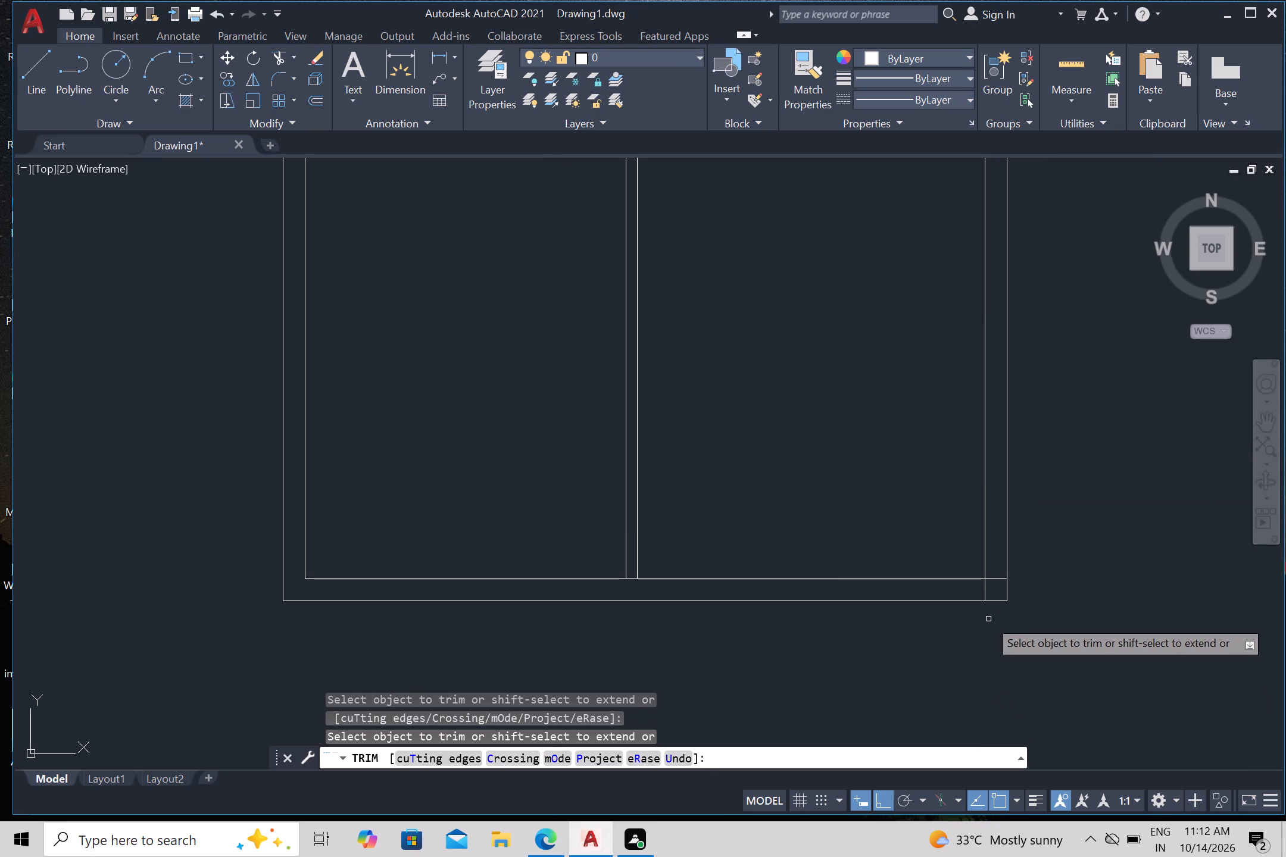
{"action": "left_click", "coordinate": [984, 592]}
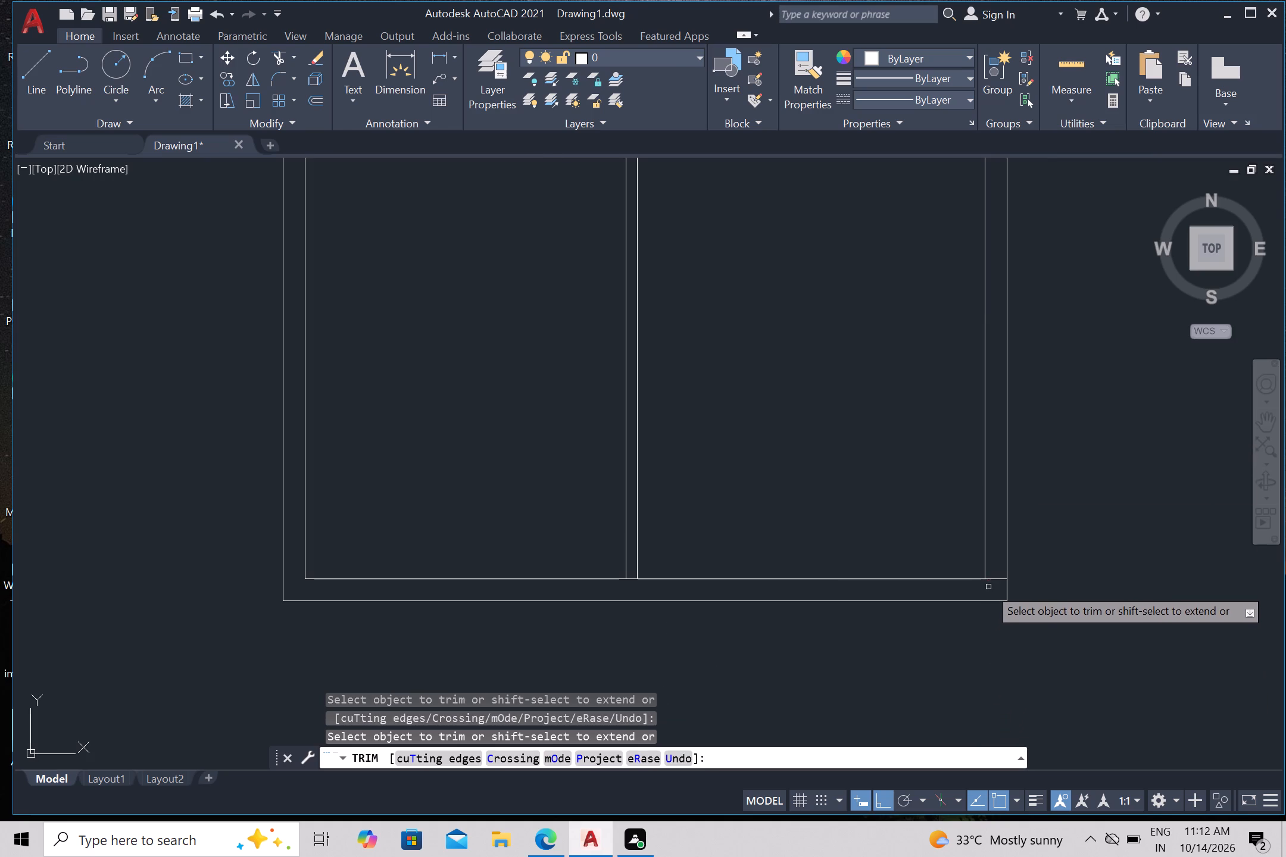
{"action": "left_click", "coordinate": [992, 582]}
{"action": "scroll", "coordinate": [709, 302], "scroll_direction": "down", "scroll_amount": 2}
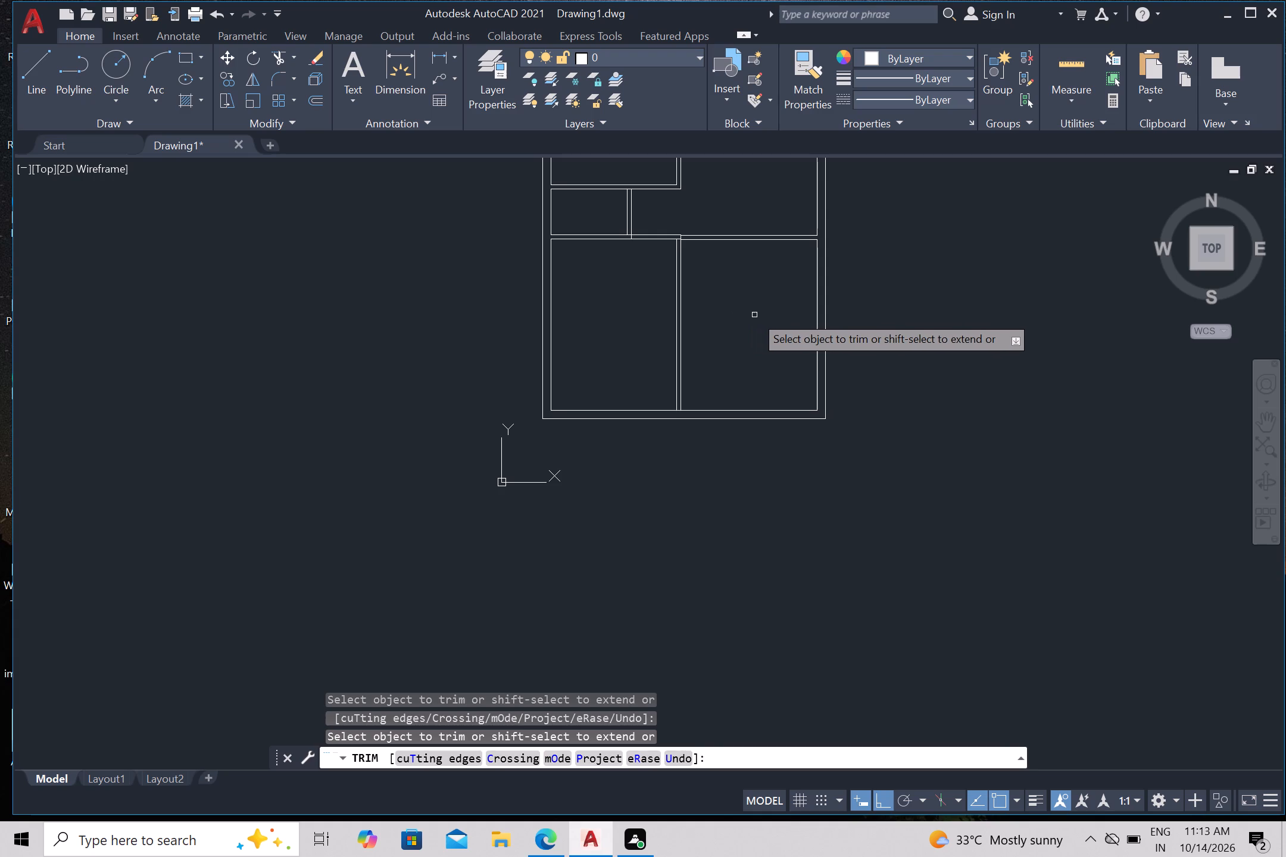
{"action": "scroll", "coordinate": [800, 300], "scroll_direction": "up", "scroll_amount": 1}
{"action": "key", "text": "Escape"}
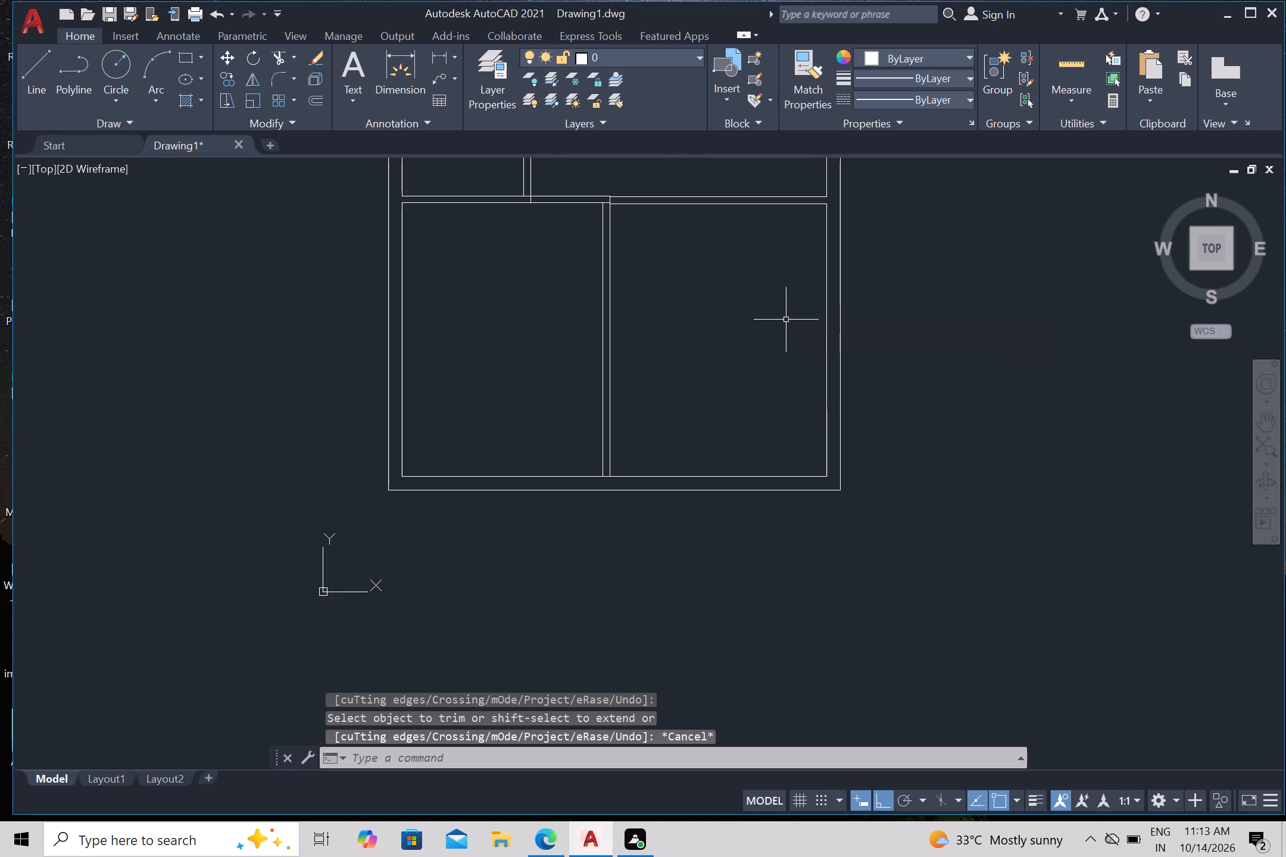
Offset the right wall's inner line below the new horizontal partition 7'6" to the left.
{"action": "key", "text": "o"}
{"action": "key", "text": "Return"}
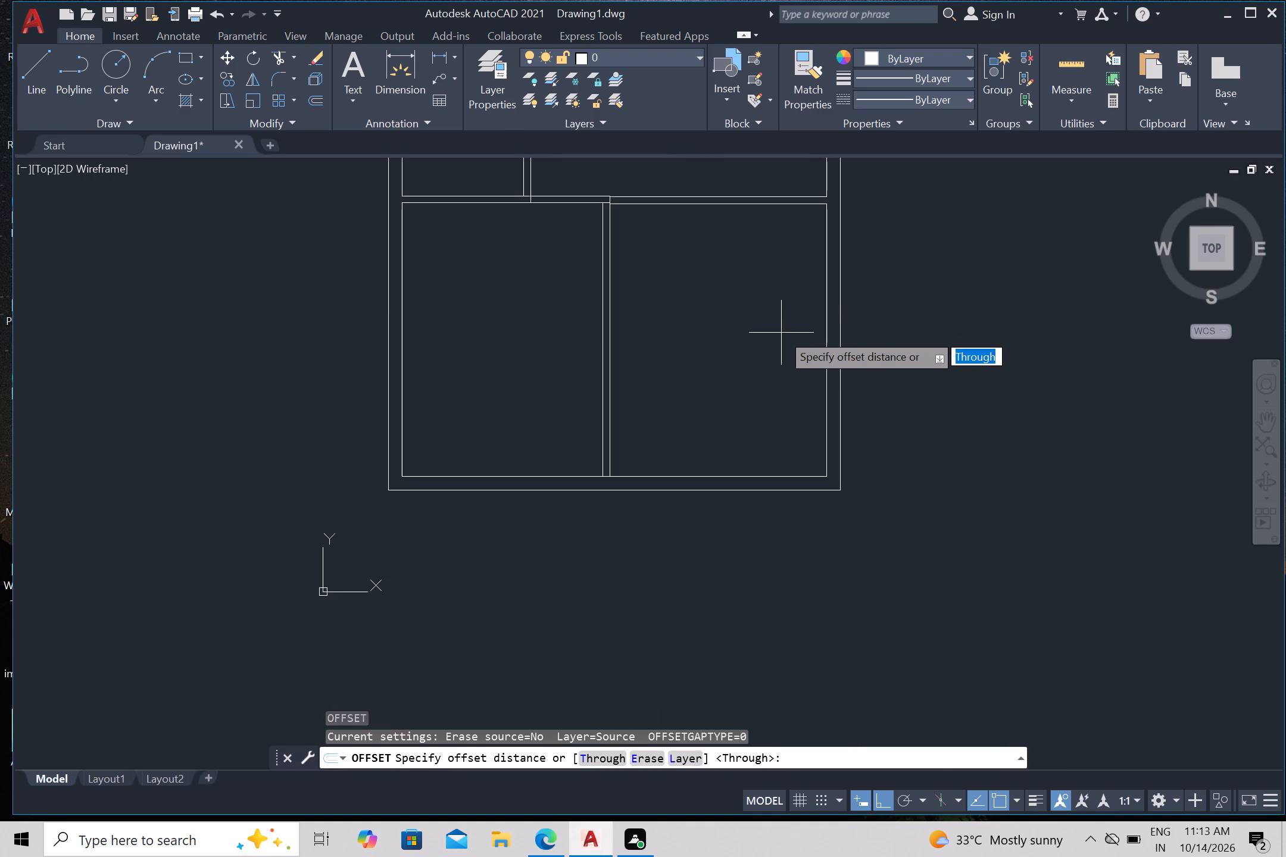
{"action": "type", "text": "7'"}
{"action": "key", "text": "6"}
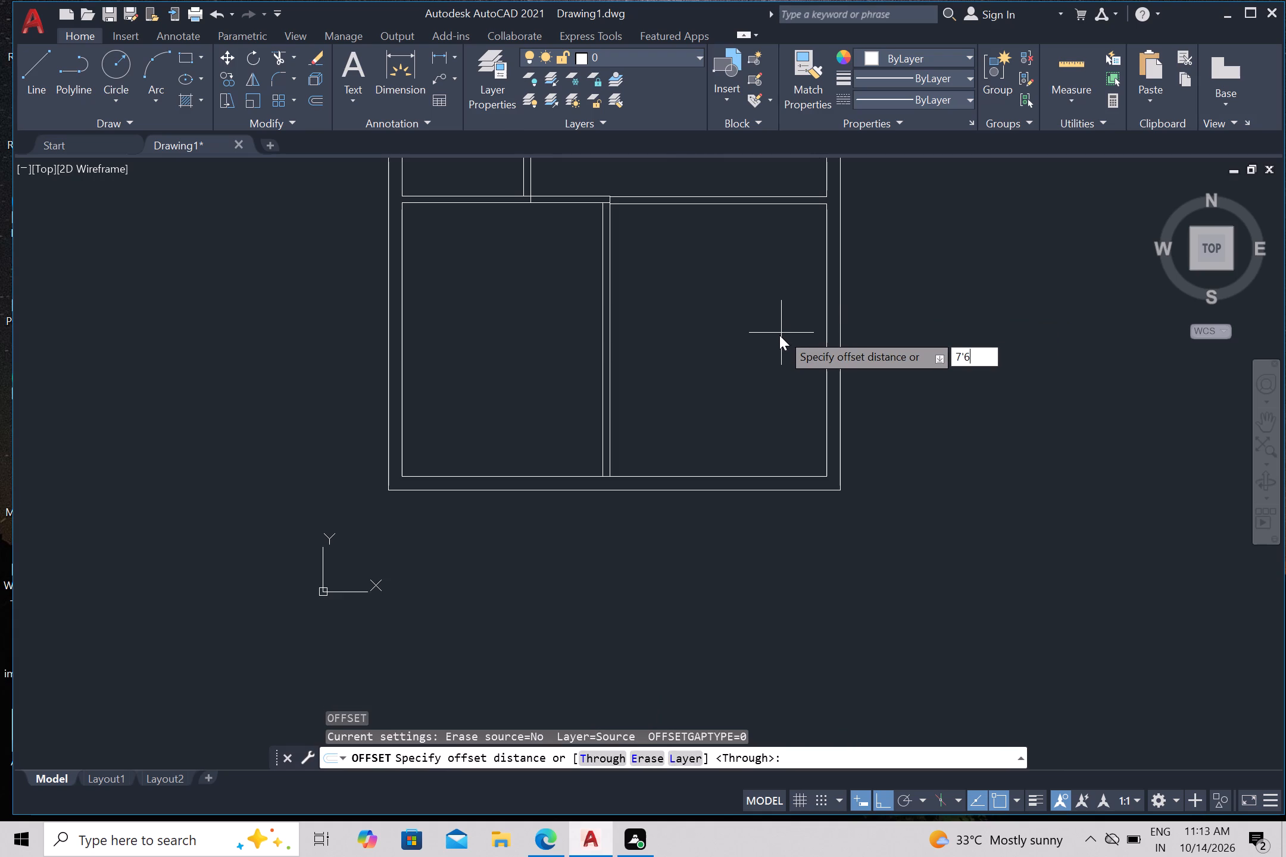
{"action": "key", "text": "shift+quotedbl"}
{"action": "key", "text": "Return"}
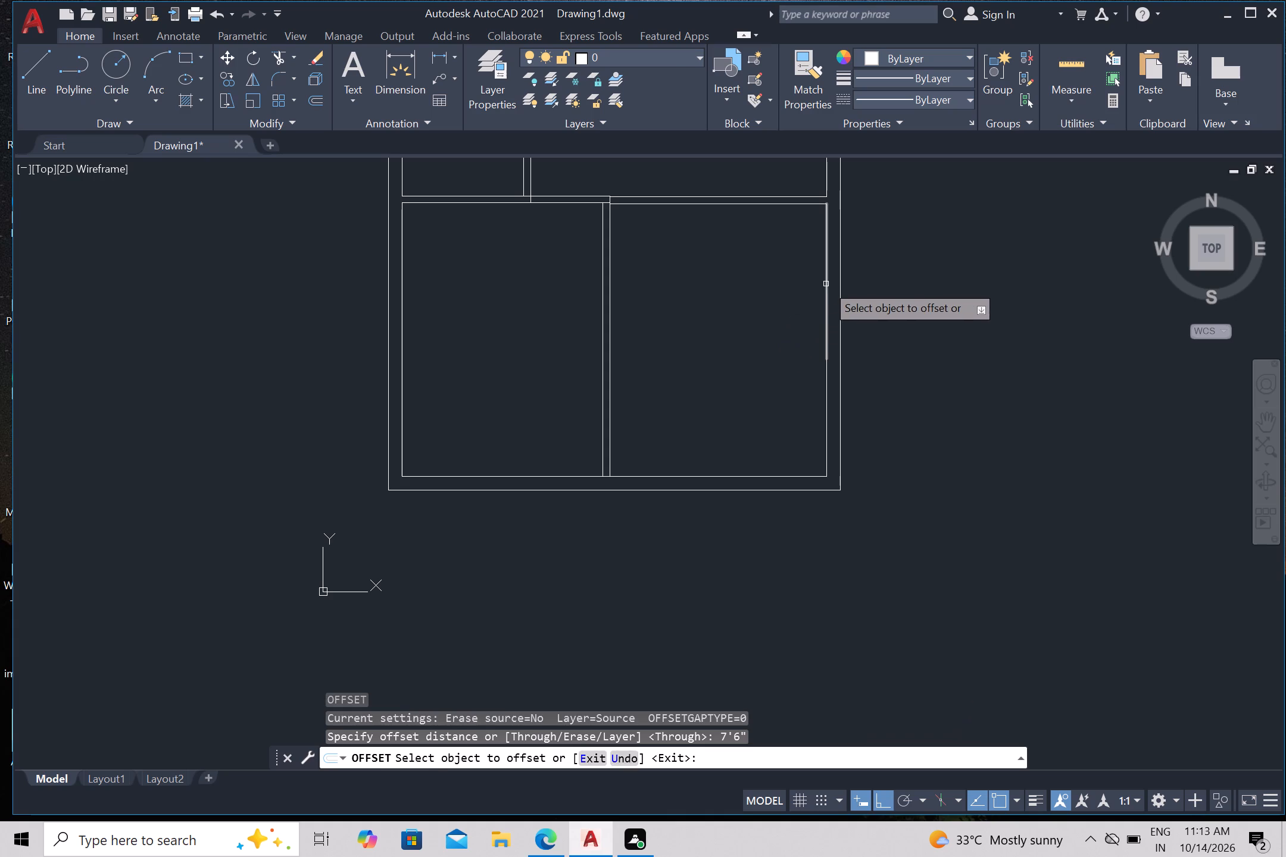
{"action": "left_click", "coordinate": [826, 284]}
{"action": "left_click", "coordinate": [794, 302]}
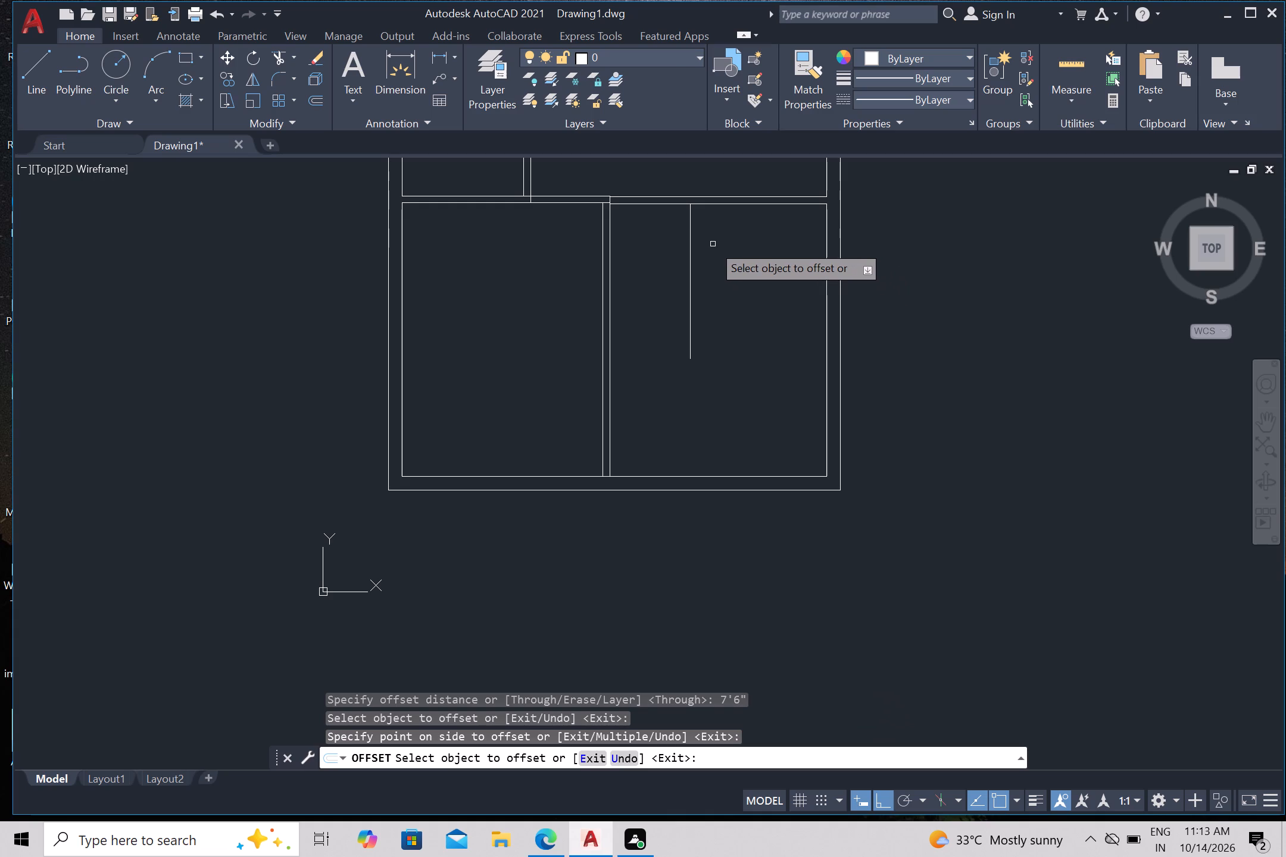
Offset the new vertical line in the lower right room 4.5" to the left.
{"action": "scroll", "coordinate": [713, 249], "scroll_direction": "up", "scroll_amount": 1}
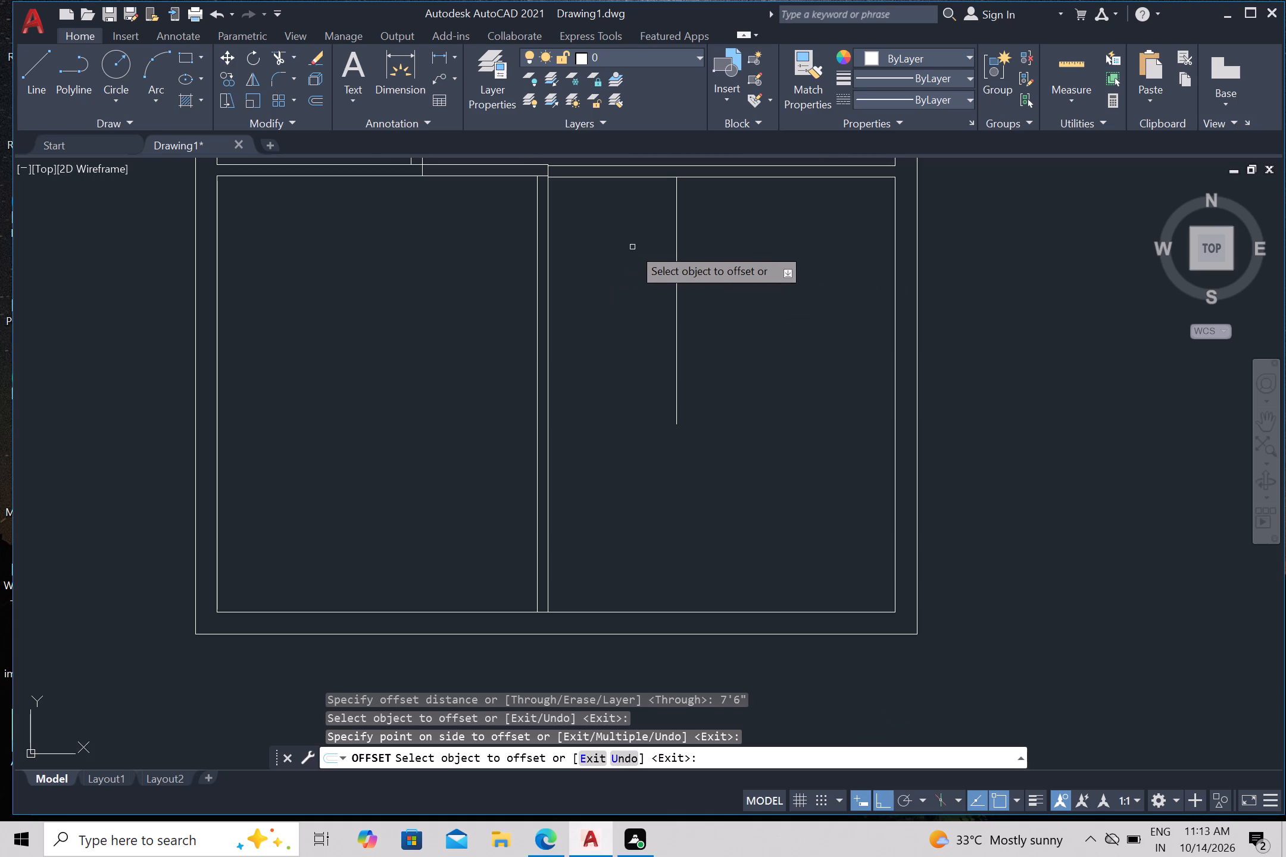
{"action": "left_click", "coordinate": [676, 225]}
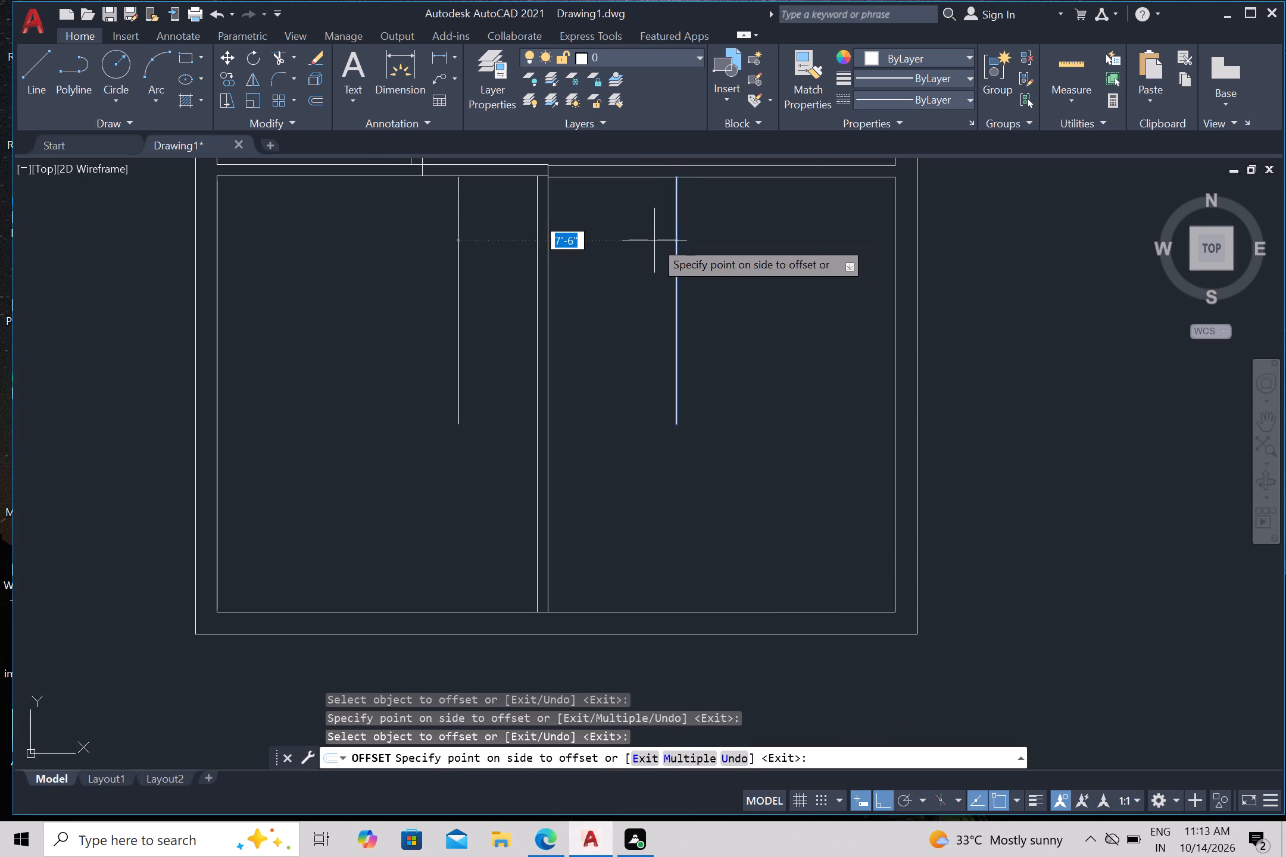
{"action": "type", "text": "4."}
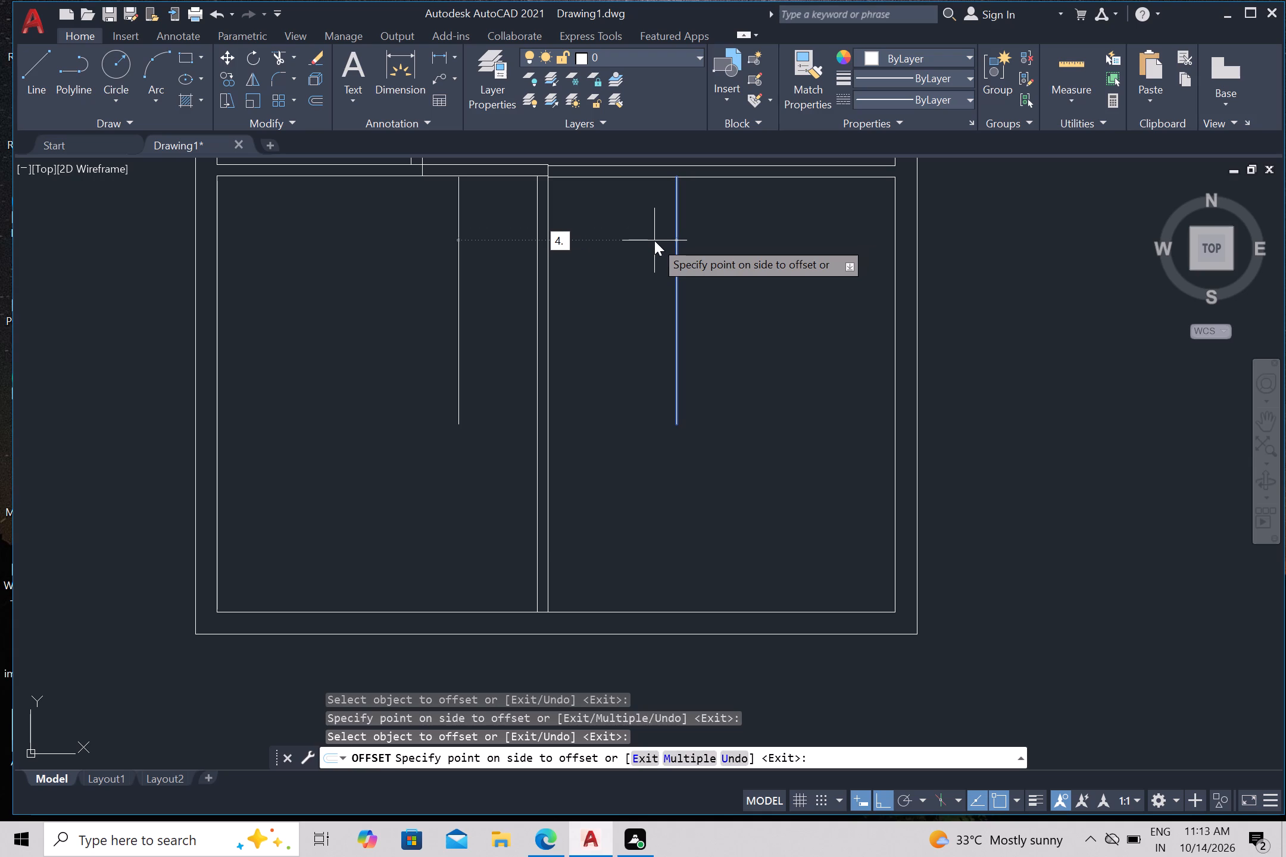
{"action": "key", "text": "5"}
{"action": "key", "text": "shift+quotedbl"}
{"action": "key", "text": "Return"}
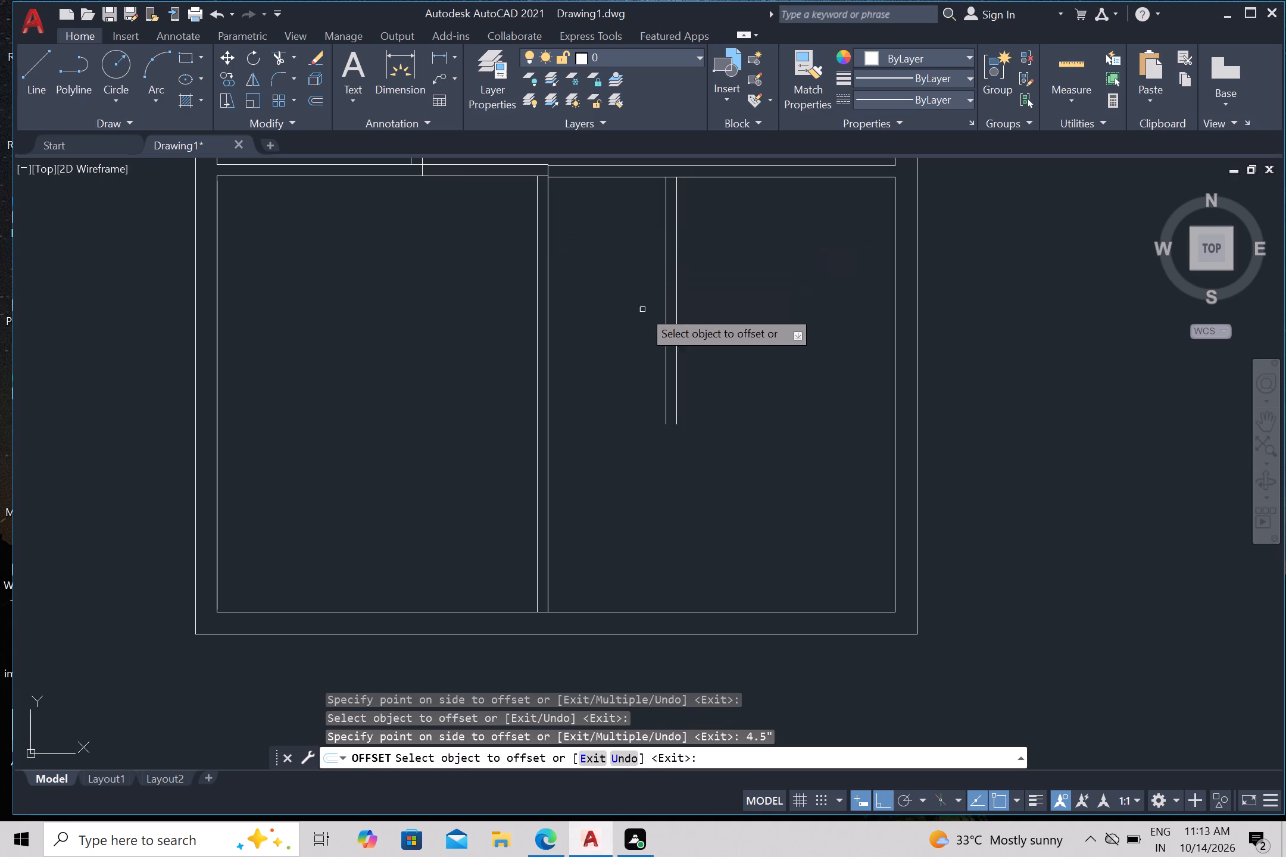
Offset the top line of the lower right room 6'6" downward.
{"action": "left_click", "coordinate": [778, 176]}
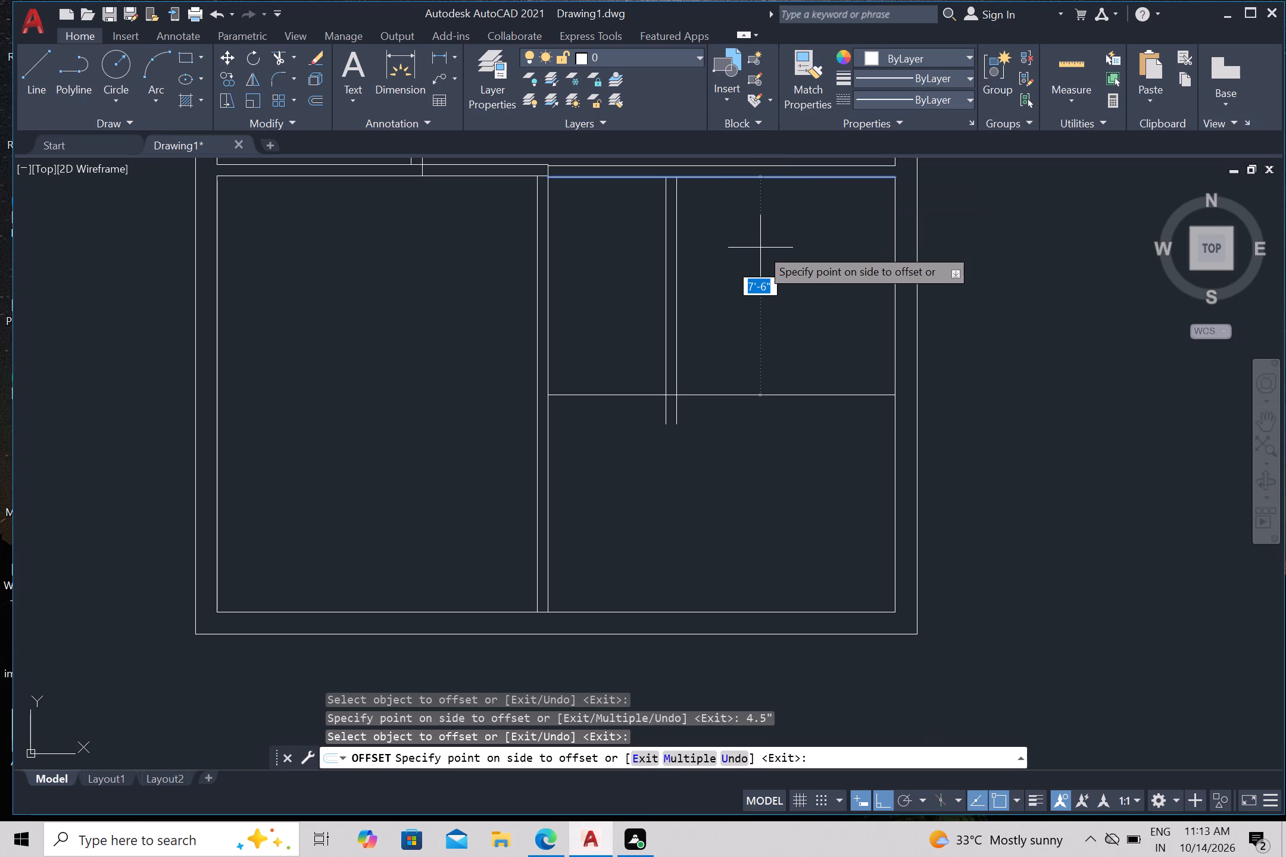
{"action": "type", "text": "6'"}
{"action": "key", "text": "6"}
{"action": "key", "text": "shift+quotedbl"}
{"action": "key", "text": "Return"}
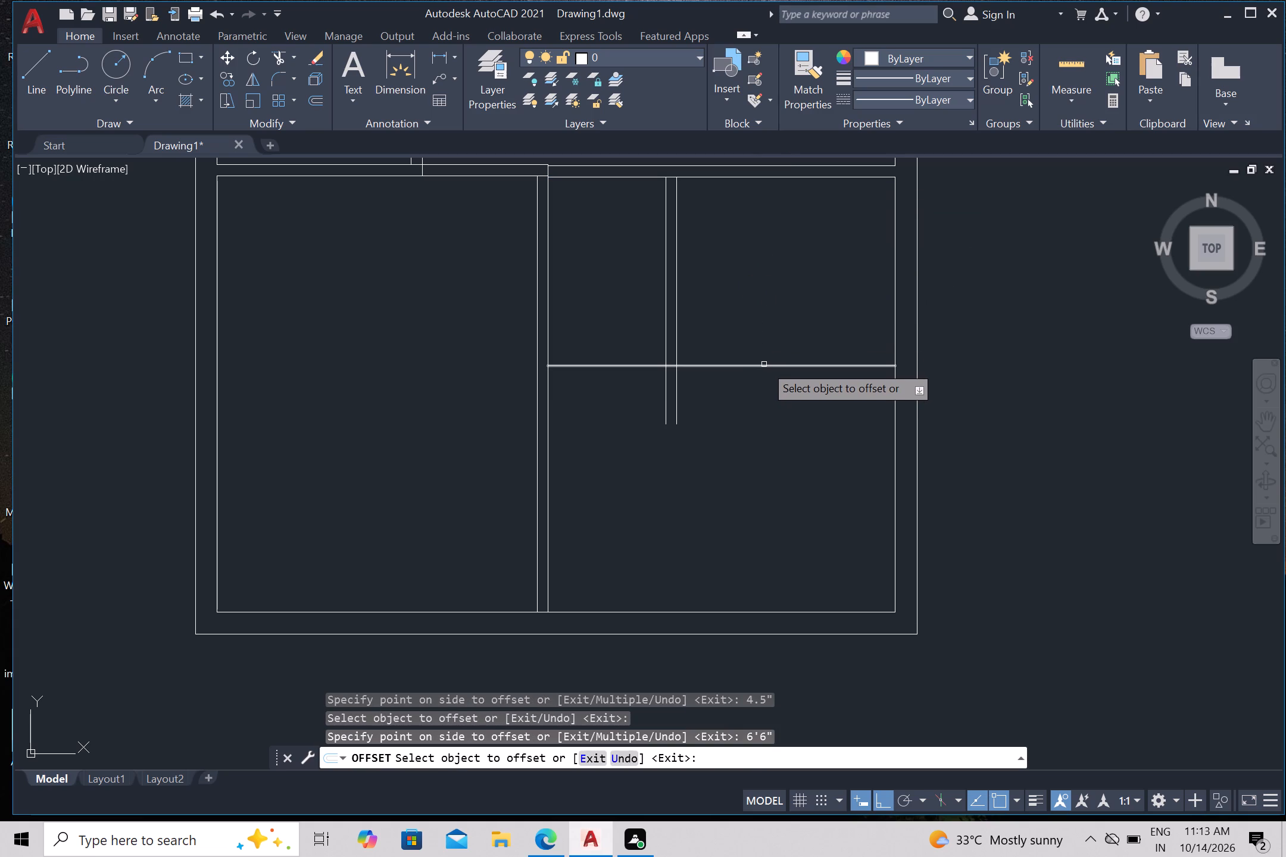
Offset the new horizontal line in the lower right room 4.5" downward.
{"action": "left_click", "coordinate": [763, 365]}
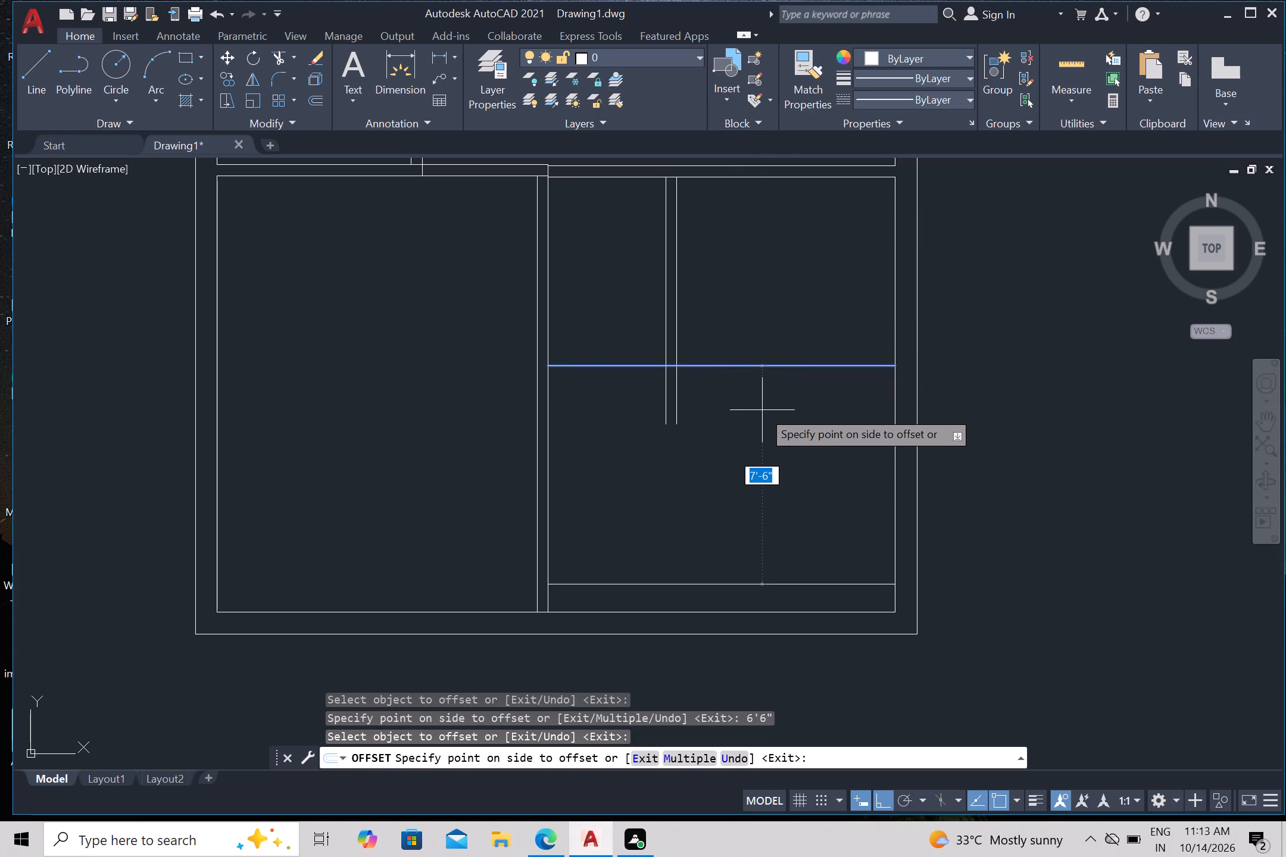
{"action": "type", "text": "4.5"}
{"action": "key", "text": "shift+quotedbl"}
{"action": "key", "text": "Return"}
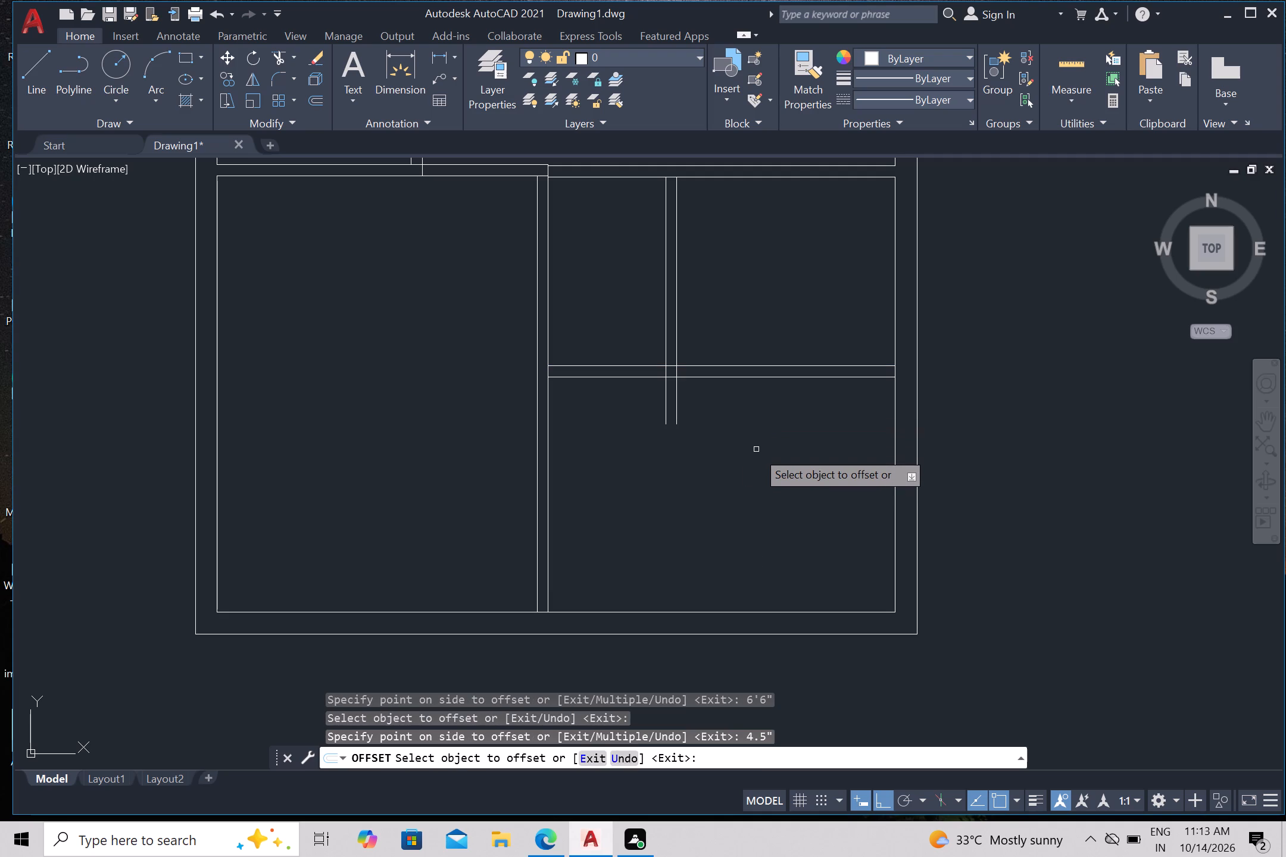
Draw a short vertical line upward from the top of the lower right vertical partition's left line, across the horizontal partition above.
{"action": "scroll", "coordinate": [756, 452], "scroll_direction": "down", "scroll_amount": 1}
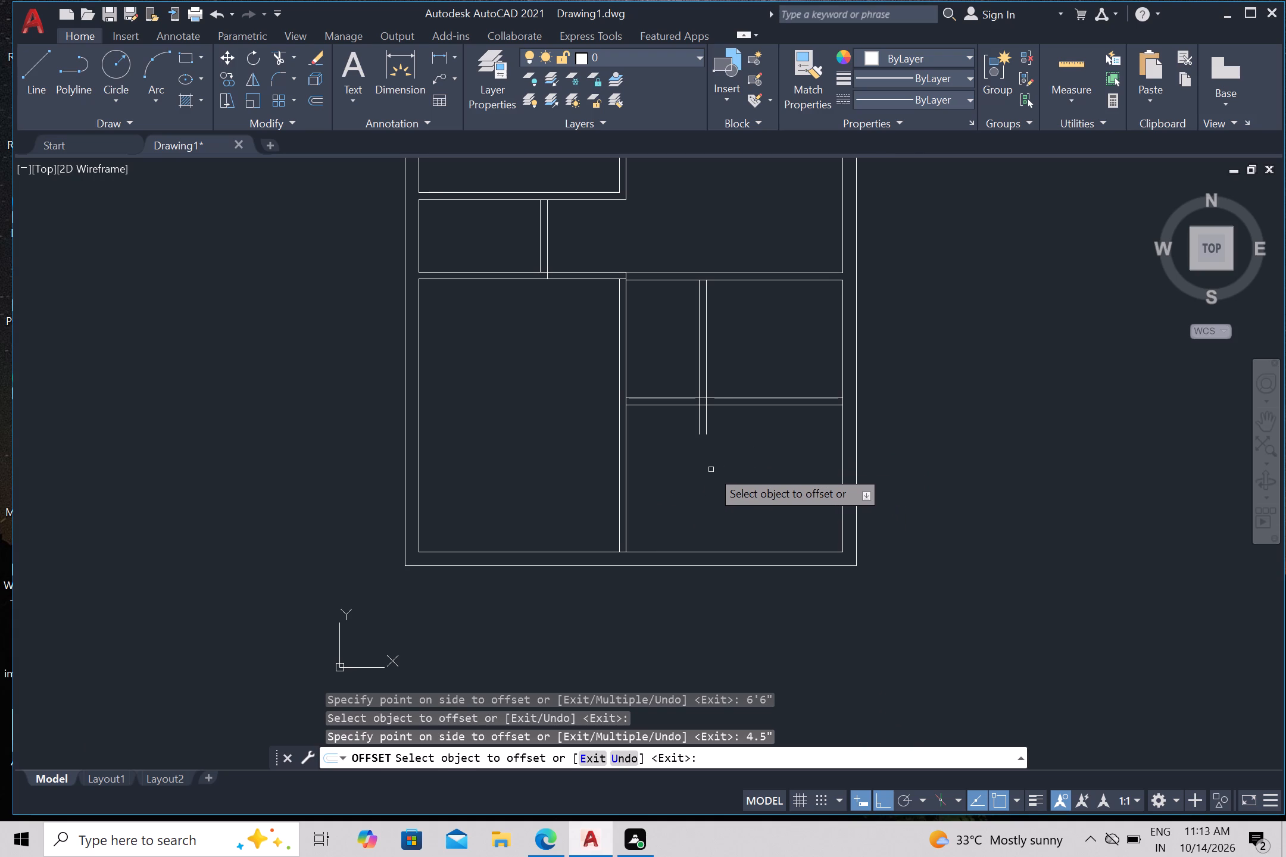
{"action": "middle_click_drag", "start_coordinate": [741, 333], "coordinate": [738, 333]}
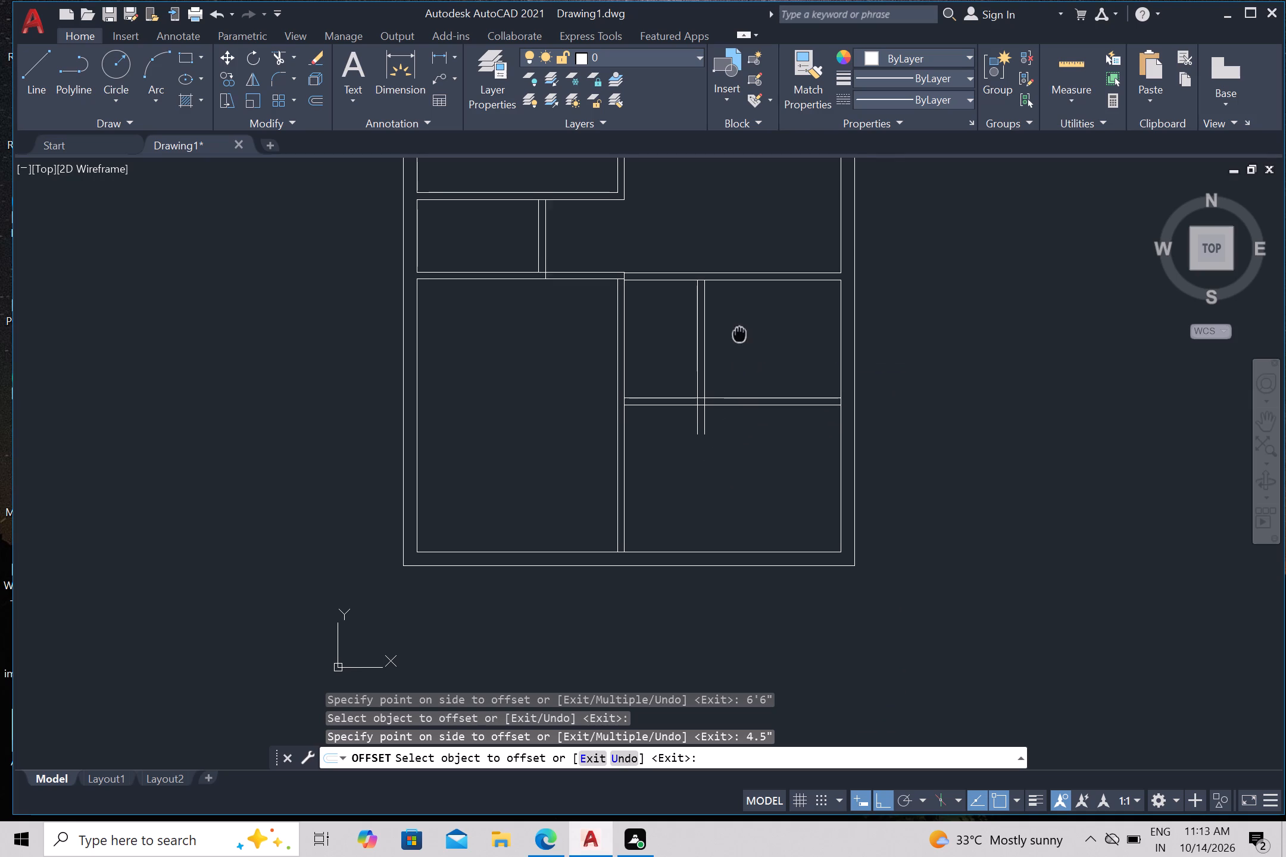
{"action": "middle_click_drag", "start_coordinate": [738, 333], "coordinate": [777, 501]}
{"action": "key", "text": "Escape"}
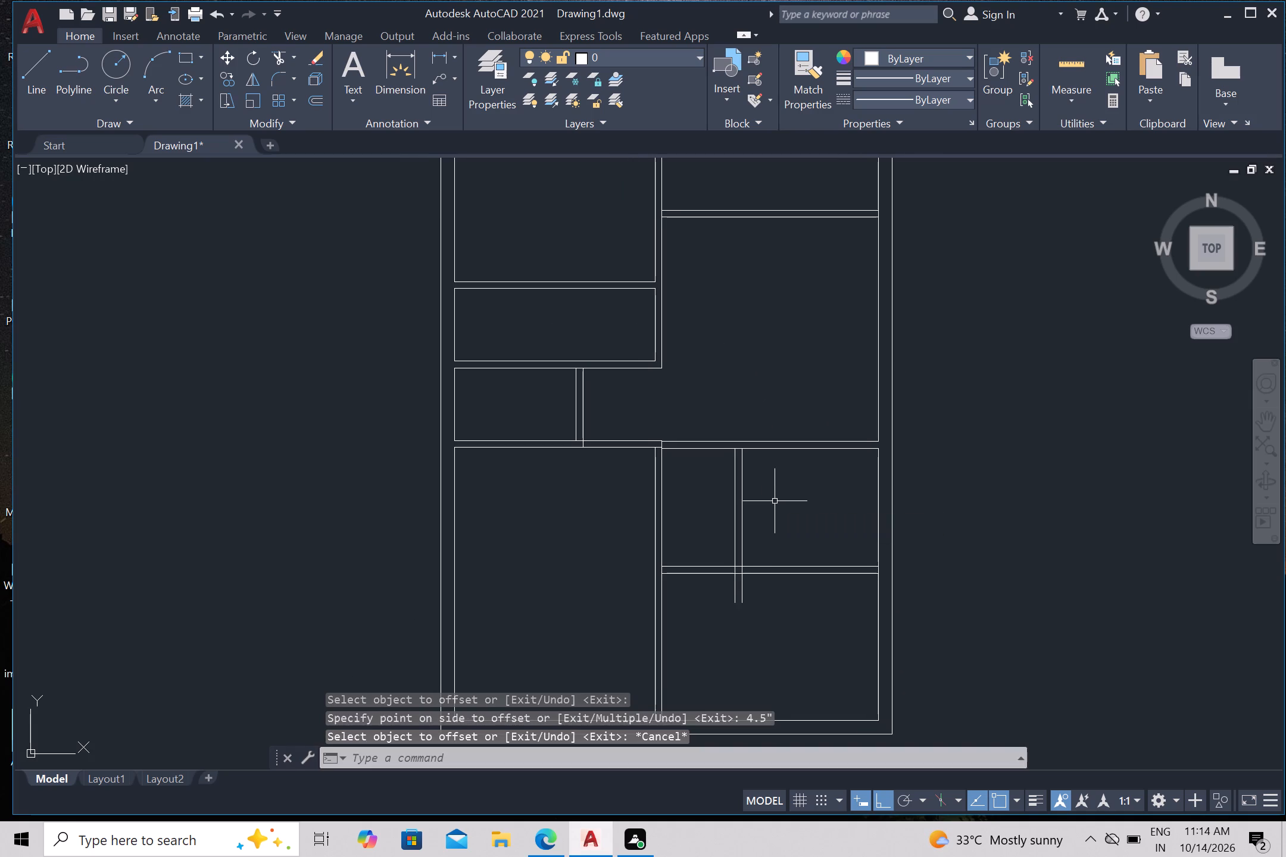
{"action": "key", "text": "l"}
{"action": "key", "text": "Return"}
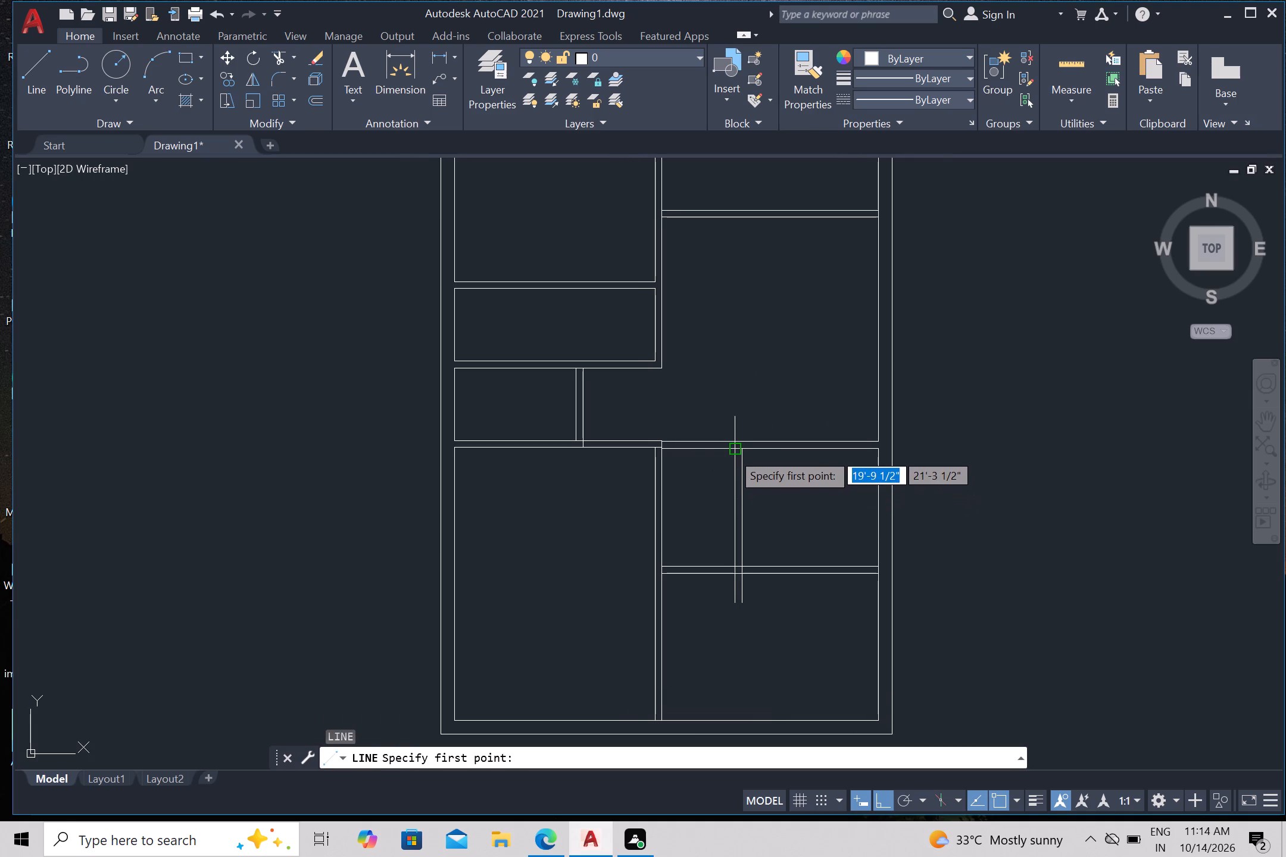
{"action": "left_click", "coordinate": [731, 447]}
{"action": "left_click", "coordinate": [731, 389]}
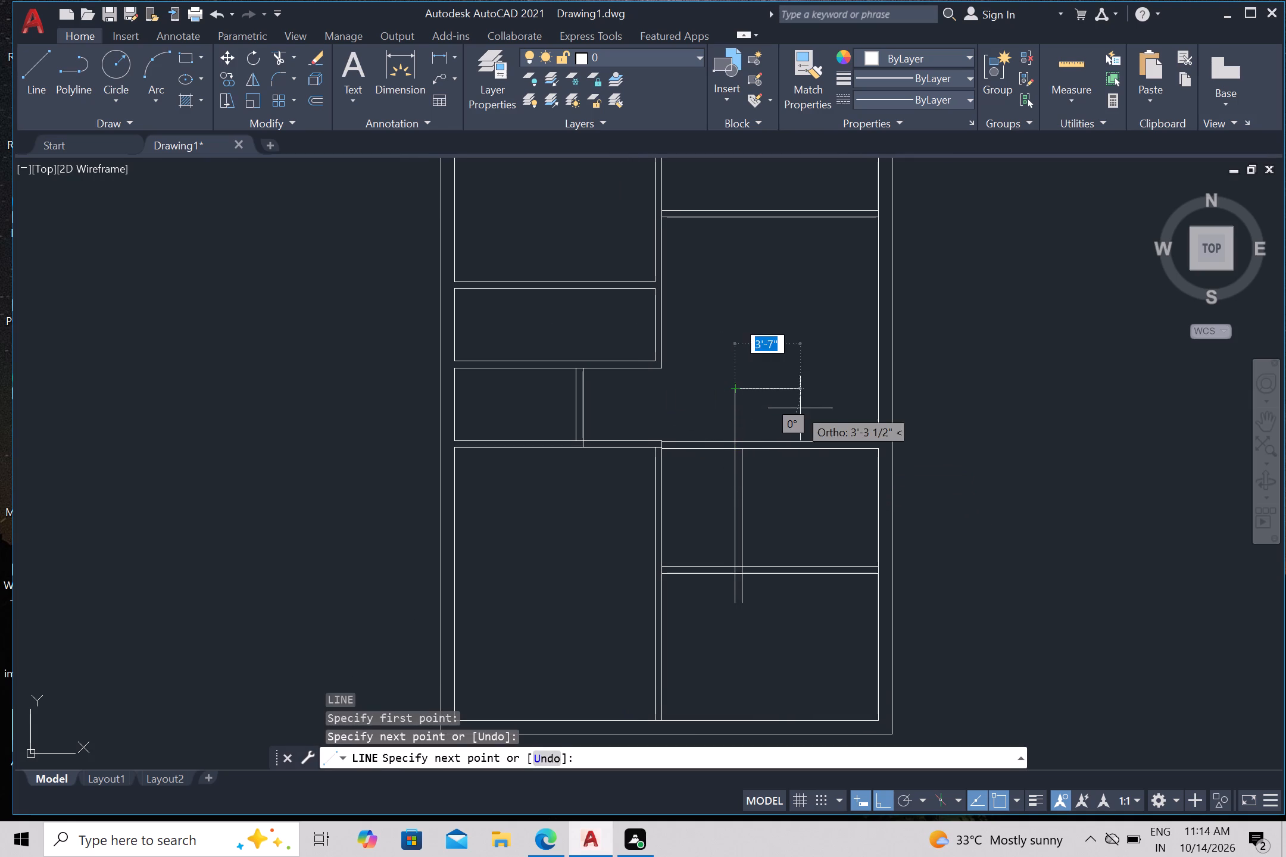
{"action": "key", "text": "Escape"}
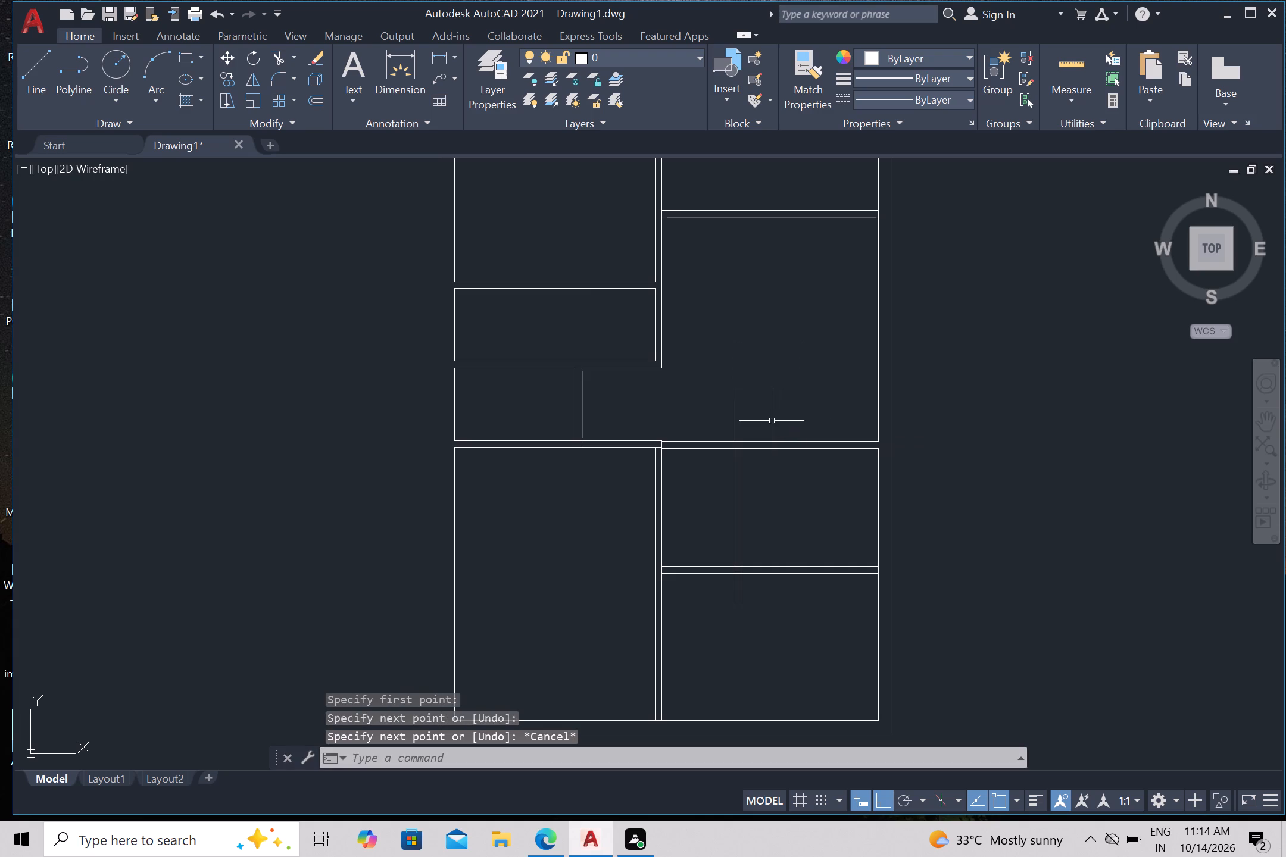
Trim the upper horizontal partition west of the lower right vertical partition, plus the line stub above, into a clean corner.
{"action": "type", "text": "tr"}
{"action": "key", "text": "Return"}
{"action": "left_click", "coordinate": [756, 405]}
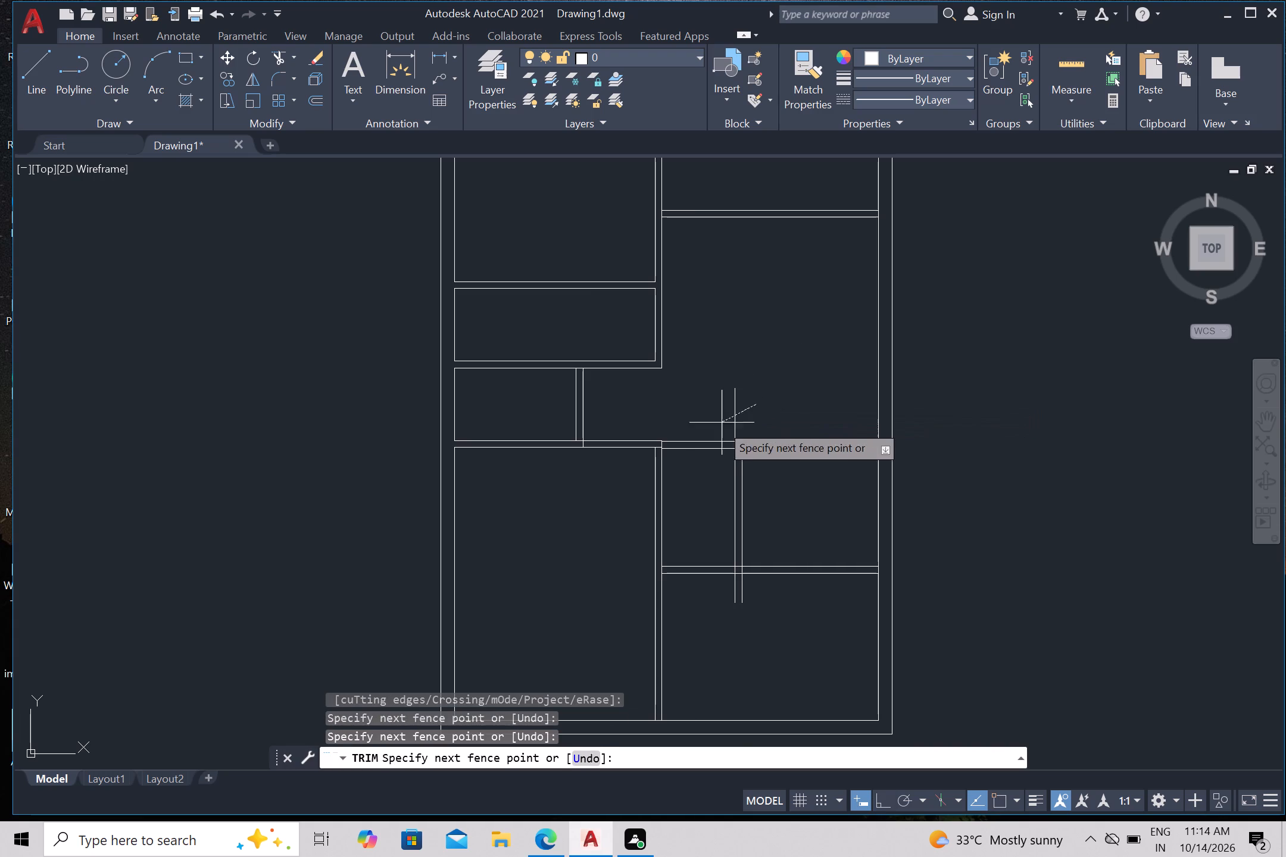
{"action": "left_click", "coordinate": [682, 485]}
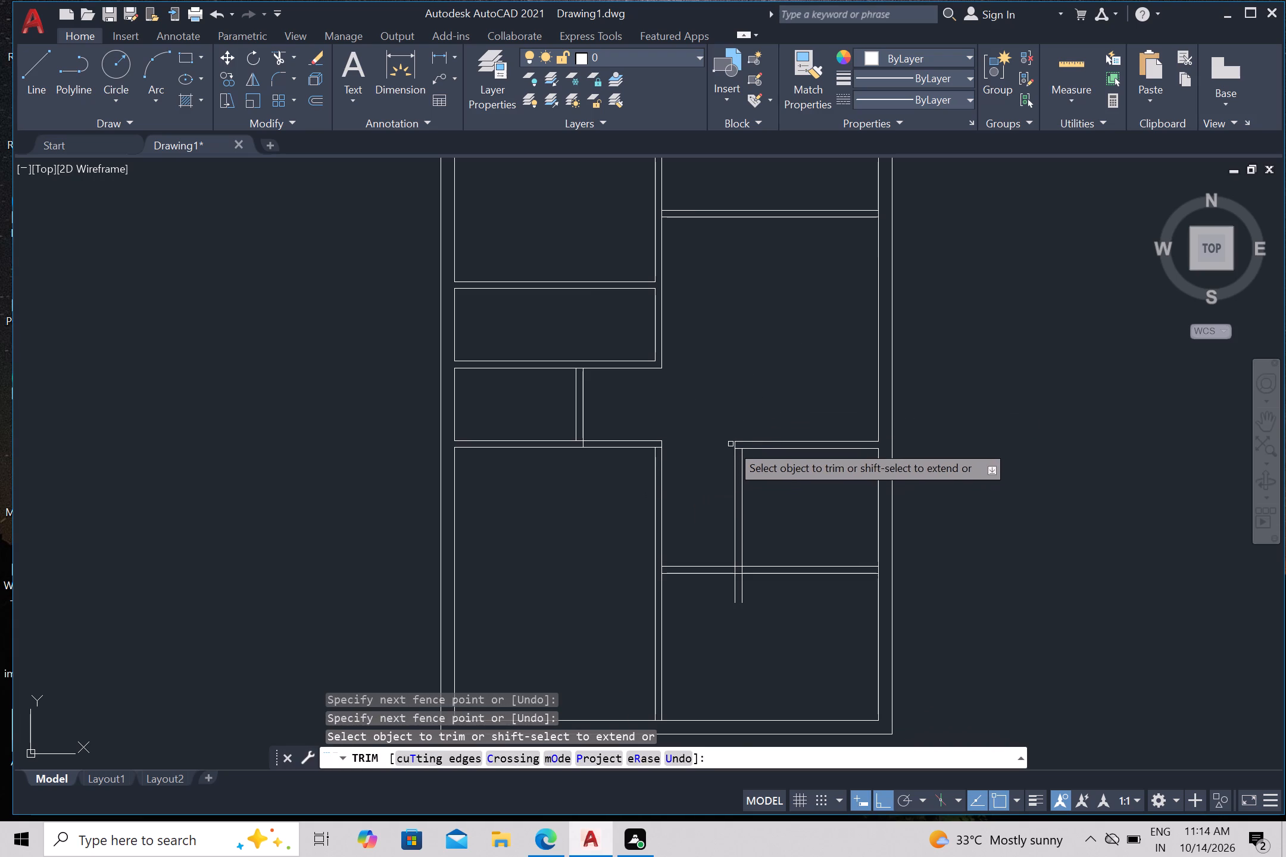
{"action": "scroll", "coordinate": [741, 439], "scroll_direction": "up", "scroll_amount": 2}
{"action": "left_click", "coordinate": [732, 464]}
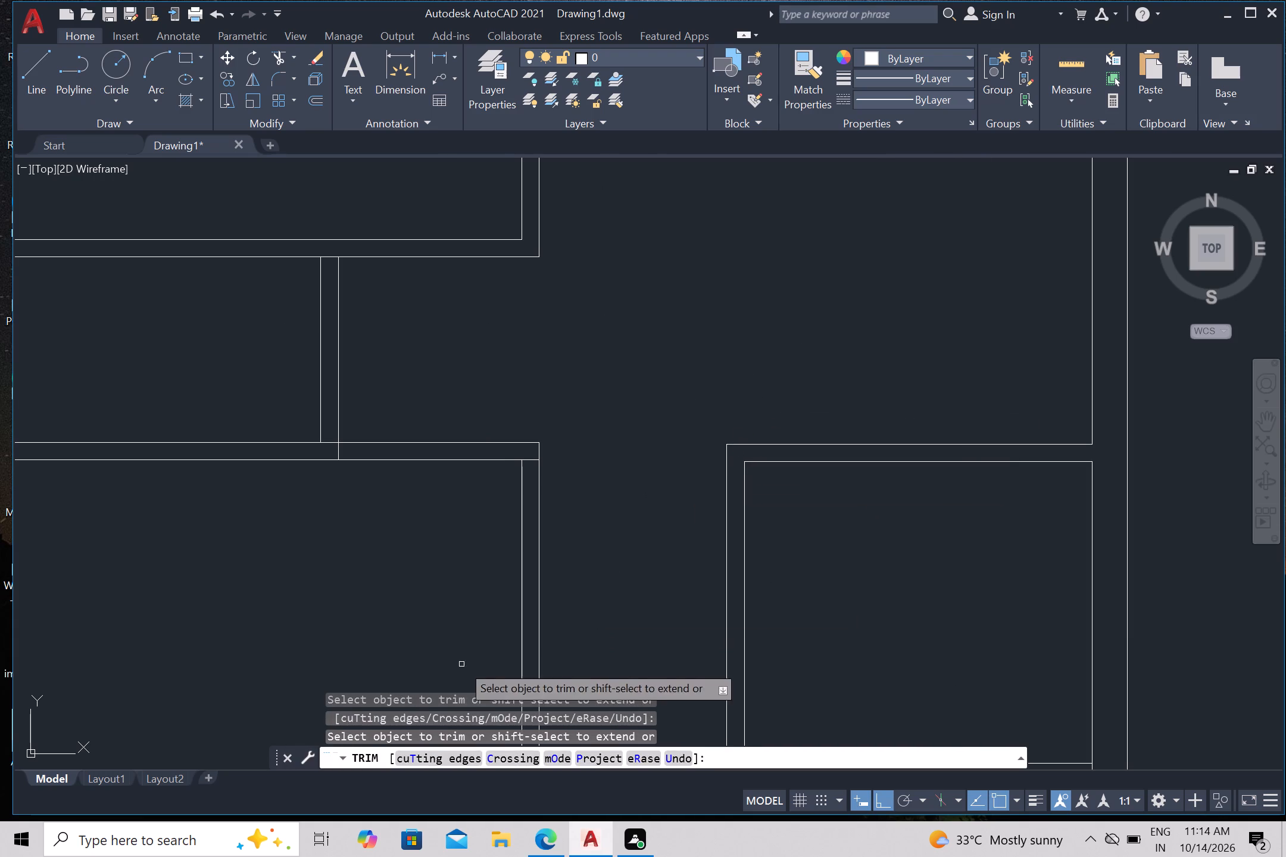
Trim the lower horizontal partition west of the vertical partition and the vertical line ends projecting below it.
{"action": "scroll", "coordinate": [594, 645], "scroll_direction": "down", "scroll_amount": 2}
{"action": "middle_click_drag", "start_coordinate": [610, 675], "coordinate": [644, 550]}
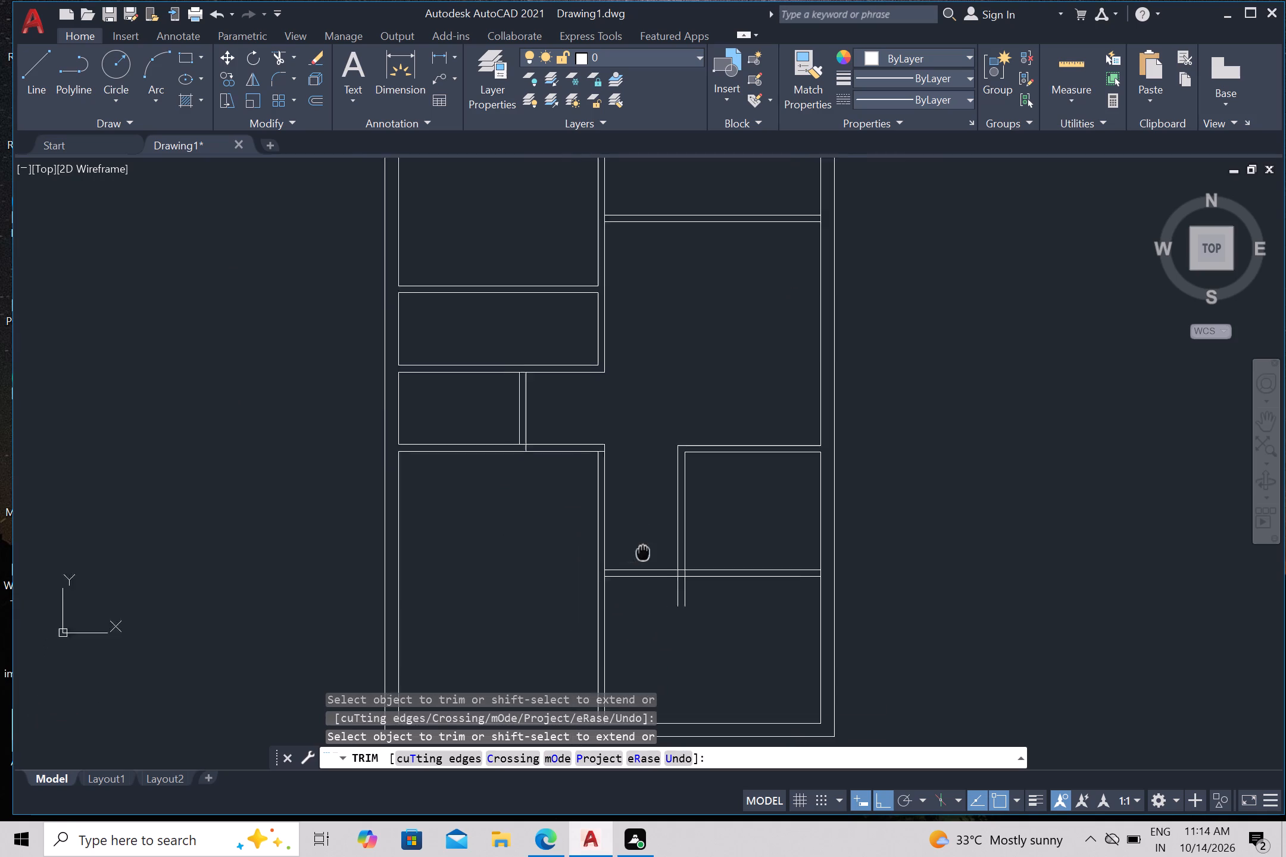
{"action": "middle_click_drag", "start_coordinate": [644, 550], "coordinate": [657, 506]}
{"action": "scroll", "coordinate": [660, 503], "scroll_direction": "up", "scroll_amount": 2}
{"action": "left_click", "coordinate": [660, 502]}
{"action": "left_click_drag", "start_coordinate": [681, 653], "coordinate": [685, 639]}
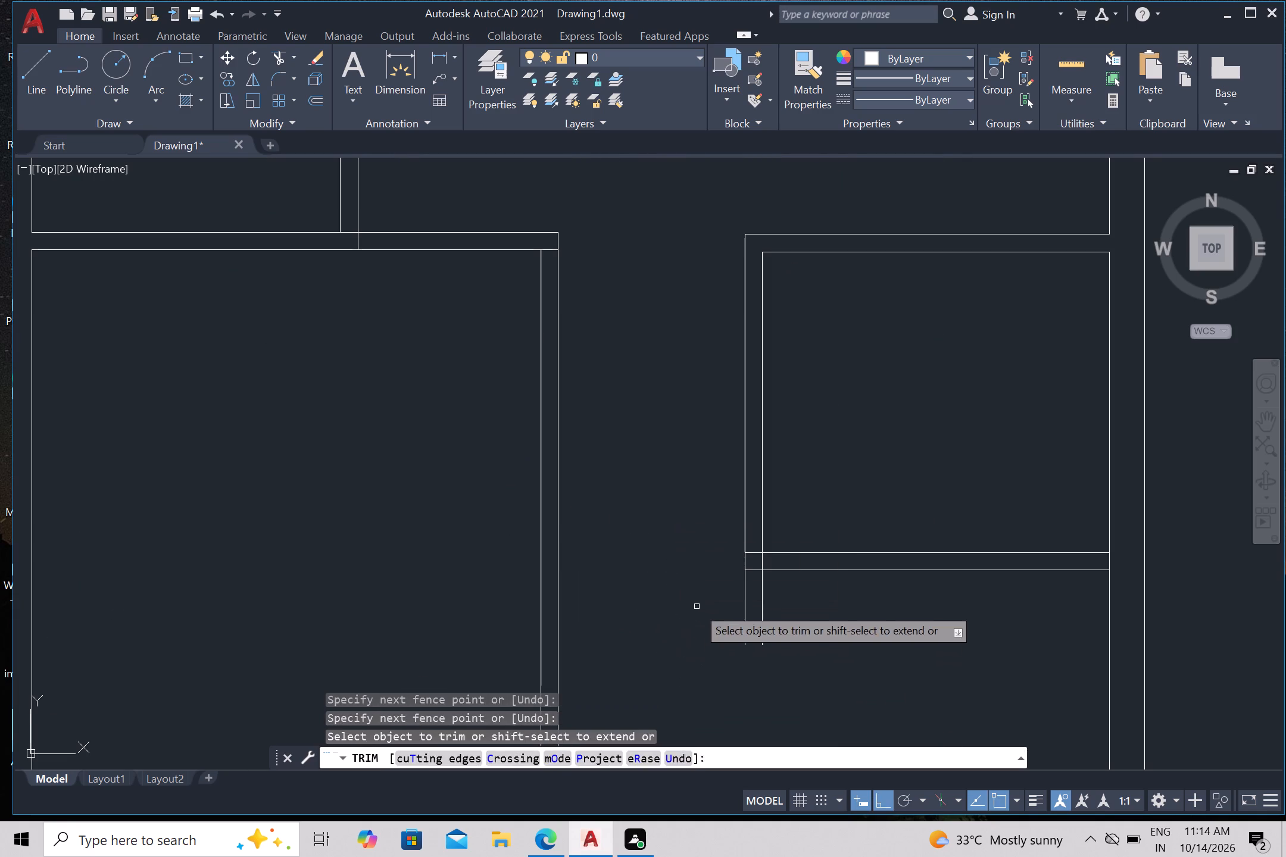
{"action": "left_click_drag", "start_coordinate": [697, 602], "coordinate": [705, 600]}
{"action": "left_click", "coordinate": [801, 616]}
Trim the two overlapping inner line pieces at the small lower right room's bottom-left corner.
{"action": "scroll", "coordinate": [800, 621], "scroll_direction": "down", "scroll_amount": 2}
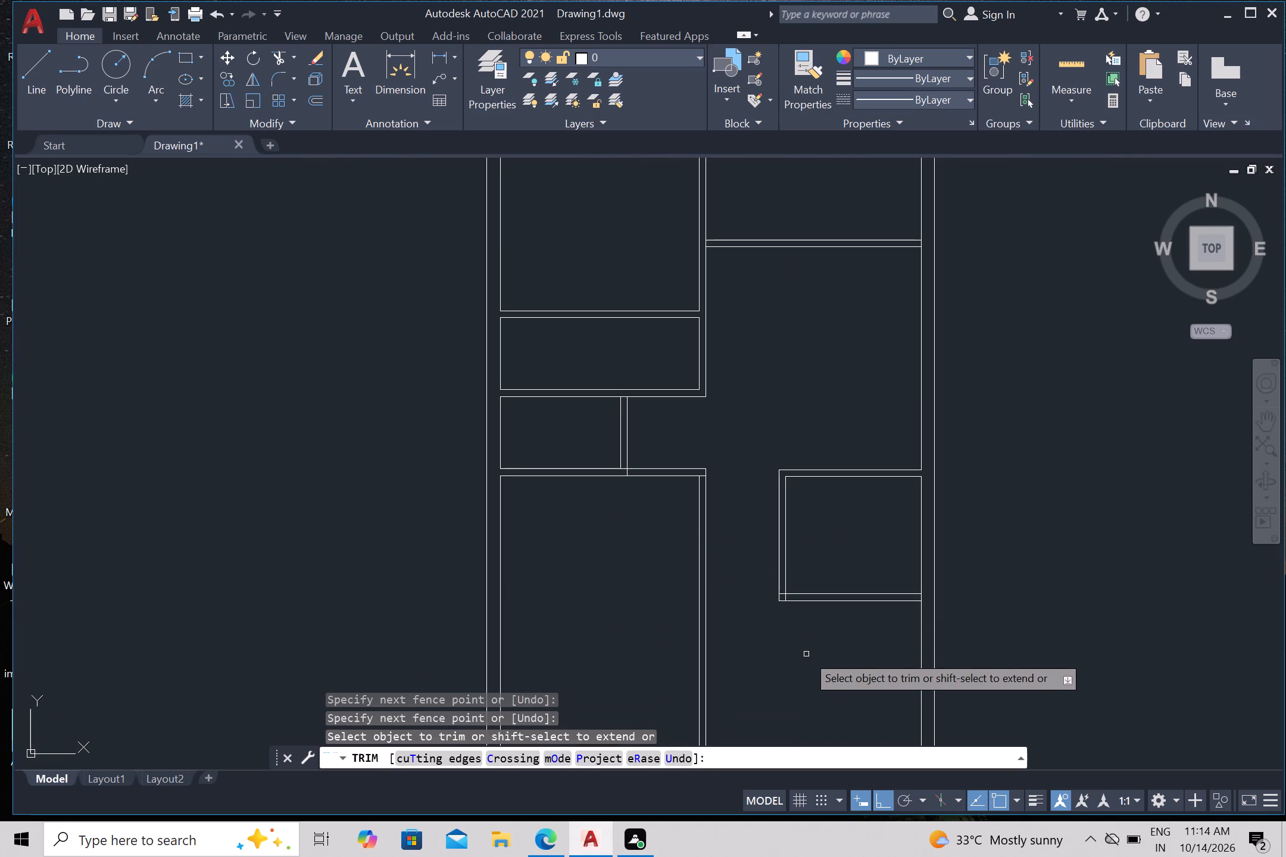
{"action": "scroll", "coordinate": [788, 592], "scroll_direction": "up", "scroll_amount": 3}
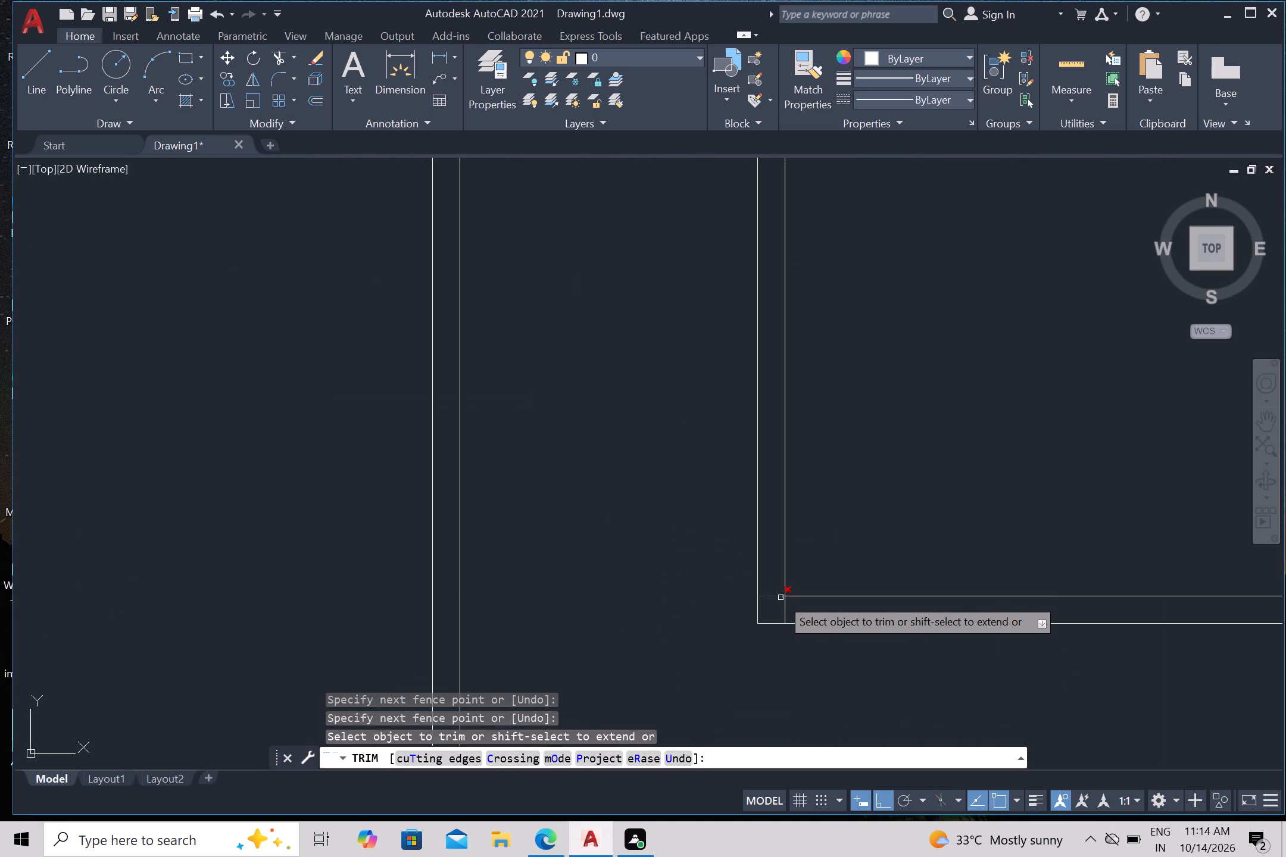
{"action": "left_click", "coordinate": [777, 598]}
{"action": "left_click", "coordinate": [785, 612]}
Trim the leftover line pieces inside the lower left room's top wall, at the small partition junction and the top-right corner.
{"action": "scroll", "coordinate": [807, 619], "scroll_direction": "down", "scroll_amount": 4}
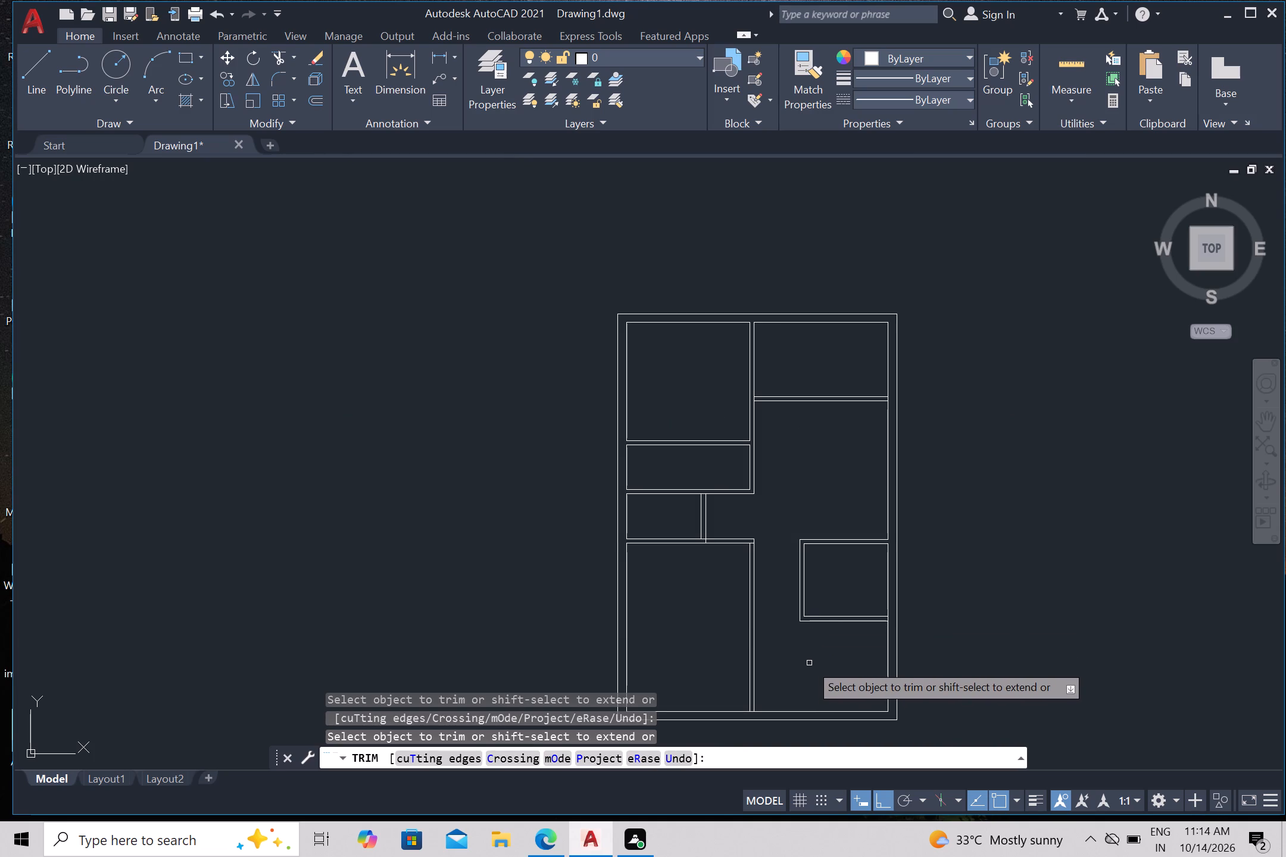
{"action": "scroll", "coordinate": [808, 663], "scroll_direction": "down", "scroll_amount": 1}
{"action": "middle_click_drag", "start_coordinate": [807, 663], "coordinate": [787, 595]}
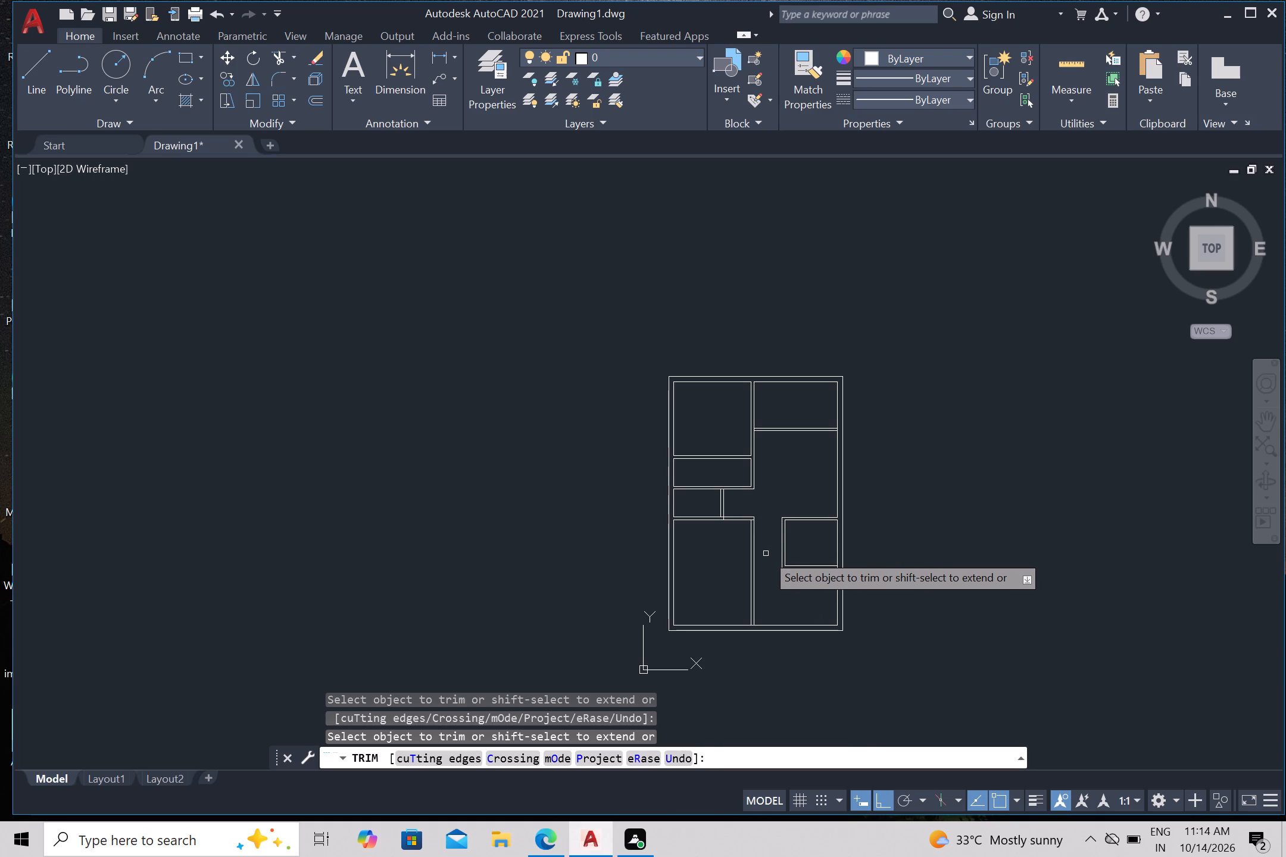
{"action": "scroll", "coordinate": [725, 509], "scroll_direction": "up", "scroll_amount": 5}
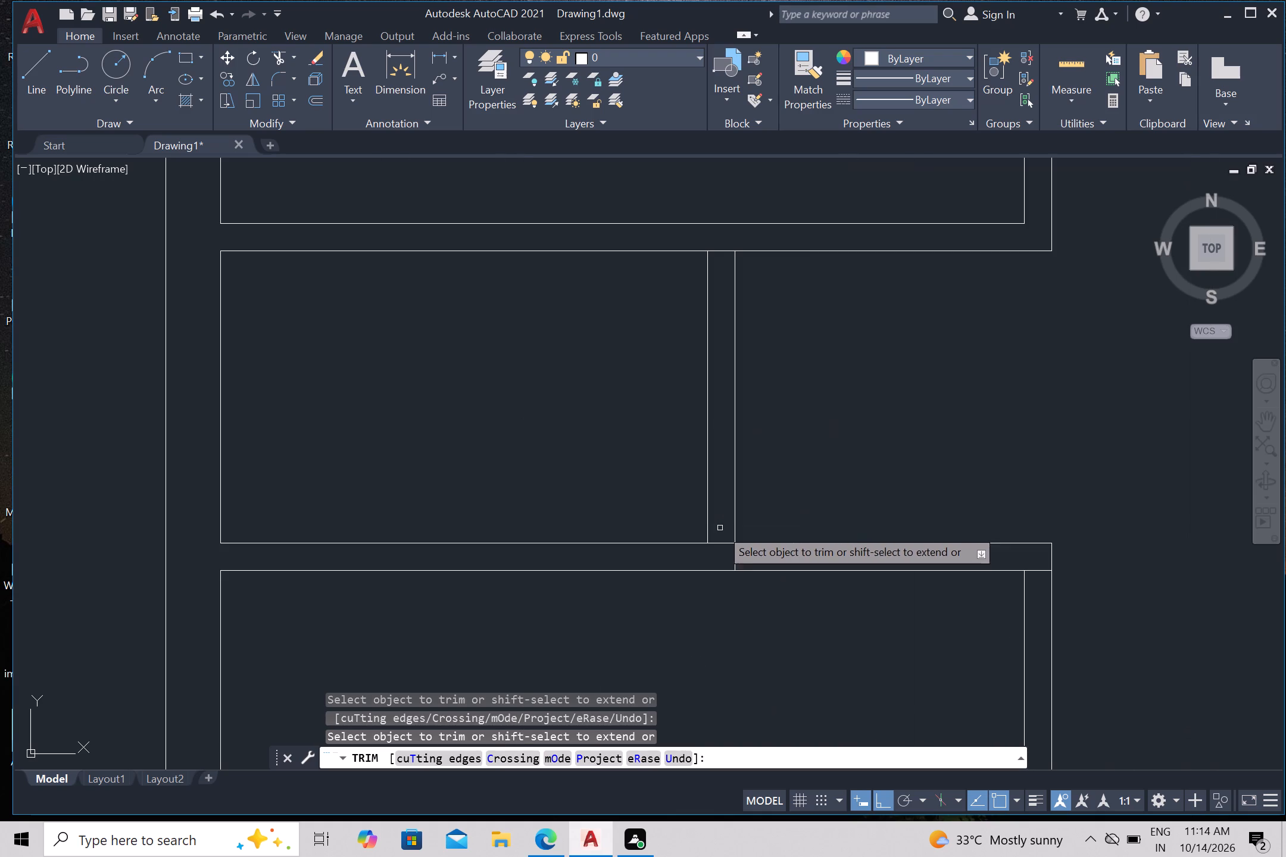
{"action": "left_click", "coordinate": [734, 557]}
{"action": "left_click", "coordinate": [1041, 582]}
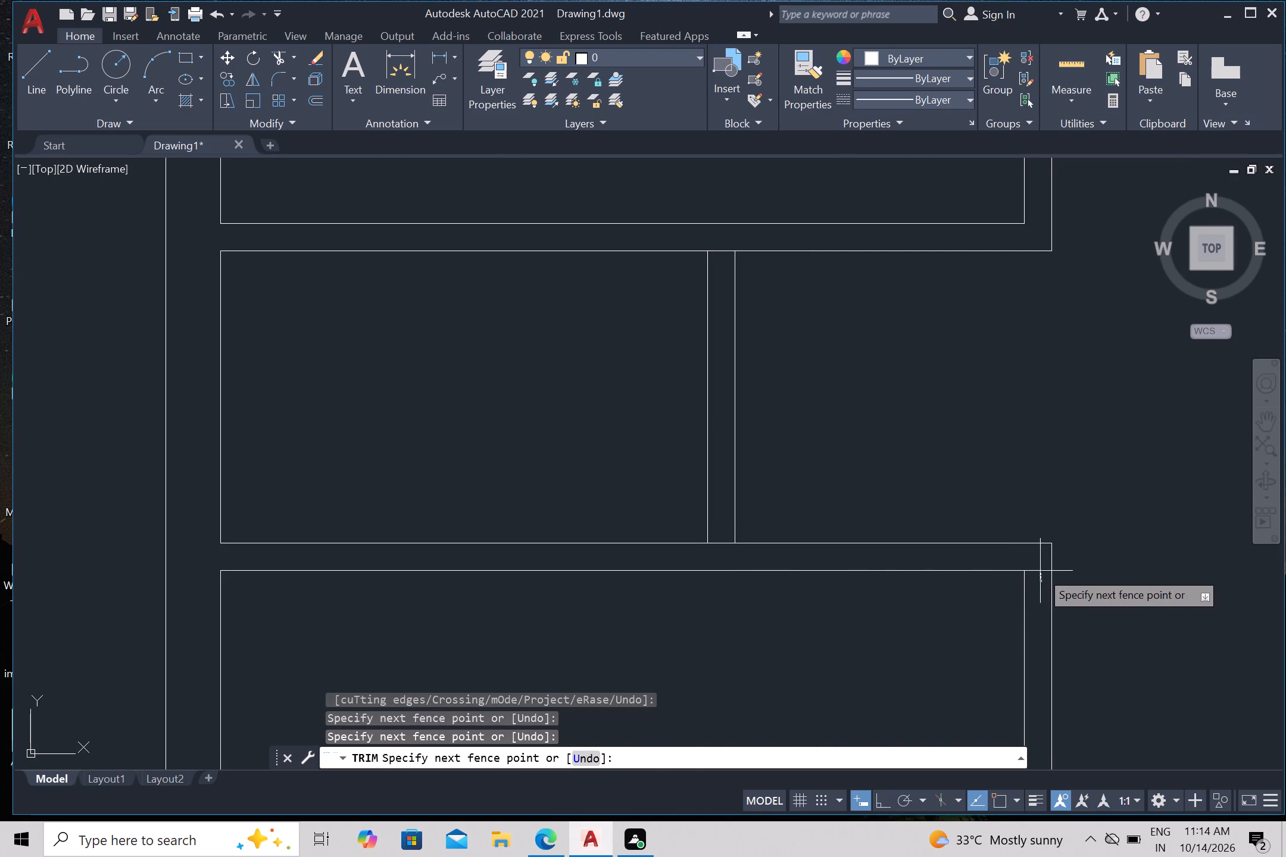
{"action": "left_click", "coordinate": [1040, 567]}
Trim the horizontal wall lines crossing both ends of the short vertical partition in the middle left area.
{"action": "scroll", "coordinate": [1031, 580], "scroll_direction": "down", "scroll_amount": 6}
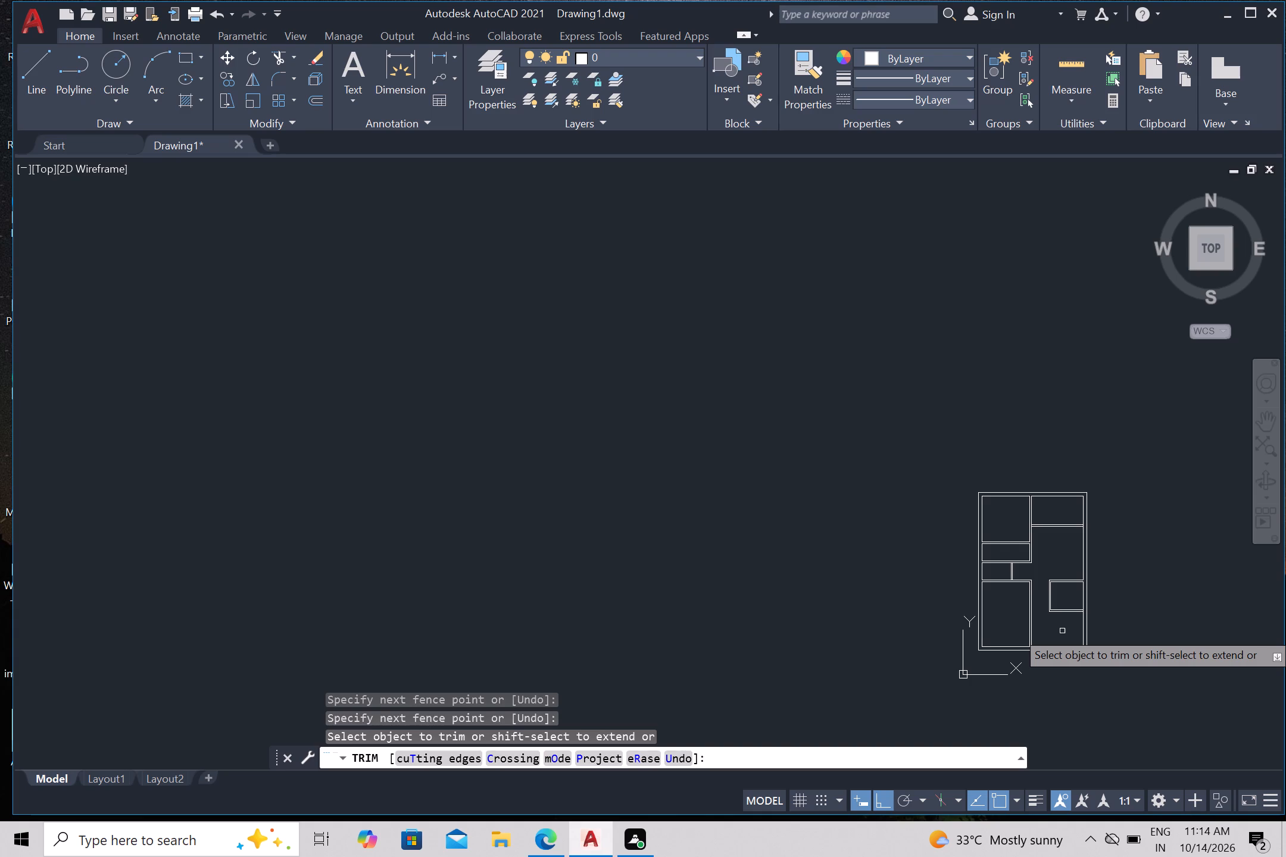
{"action": "scroll", "coordinate": [1062, 631], "scroll_direction": "up", "scroll_amount": 2}
{"action": "middle_click_drag", "start_coordinate": [1035, 626], "coordinate": [794, 618]}
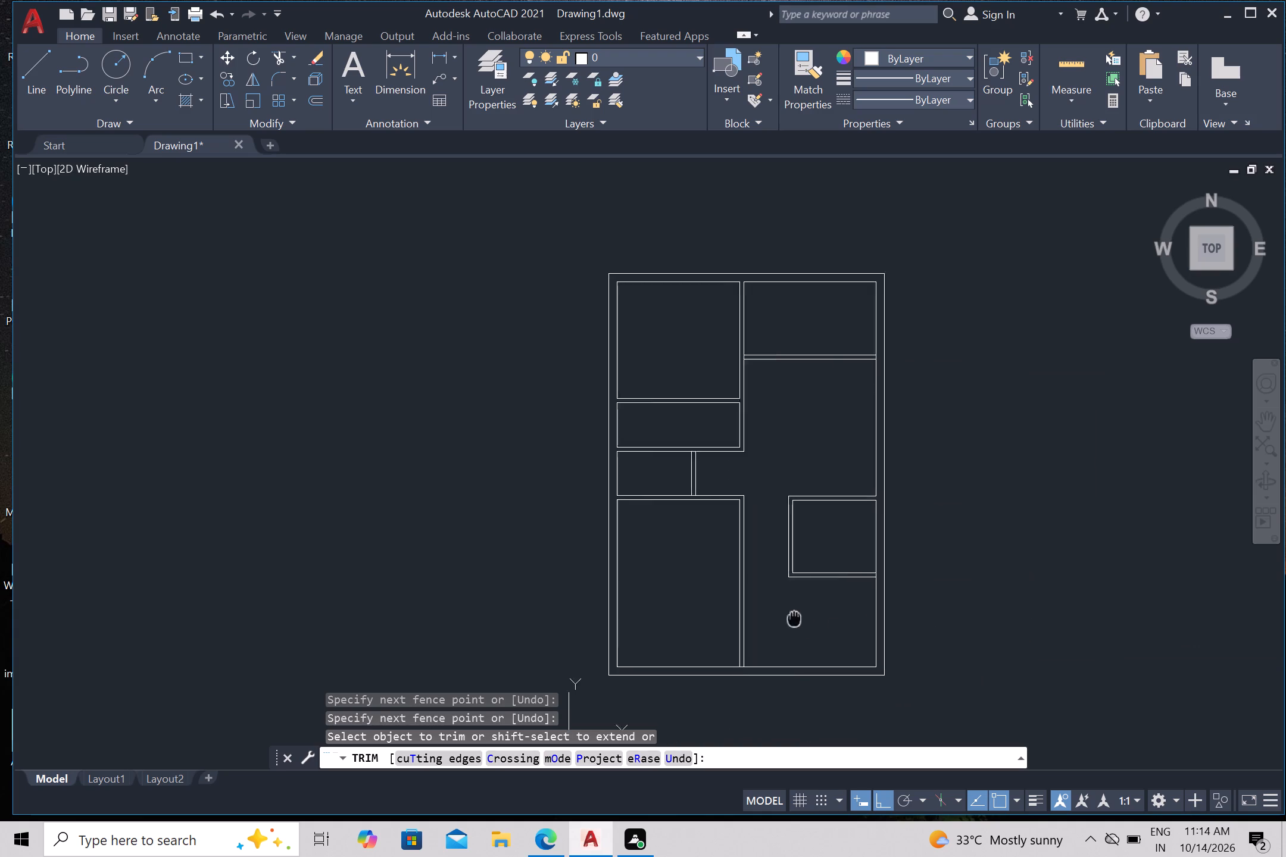
{"action": "middle_click_drag", "start_coordinate": [794, 618], "coordinate": [769, 596]}
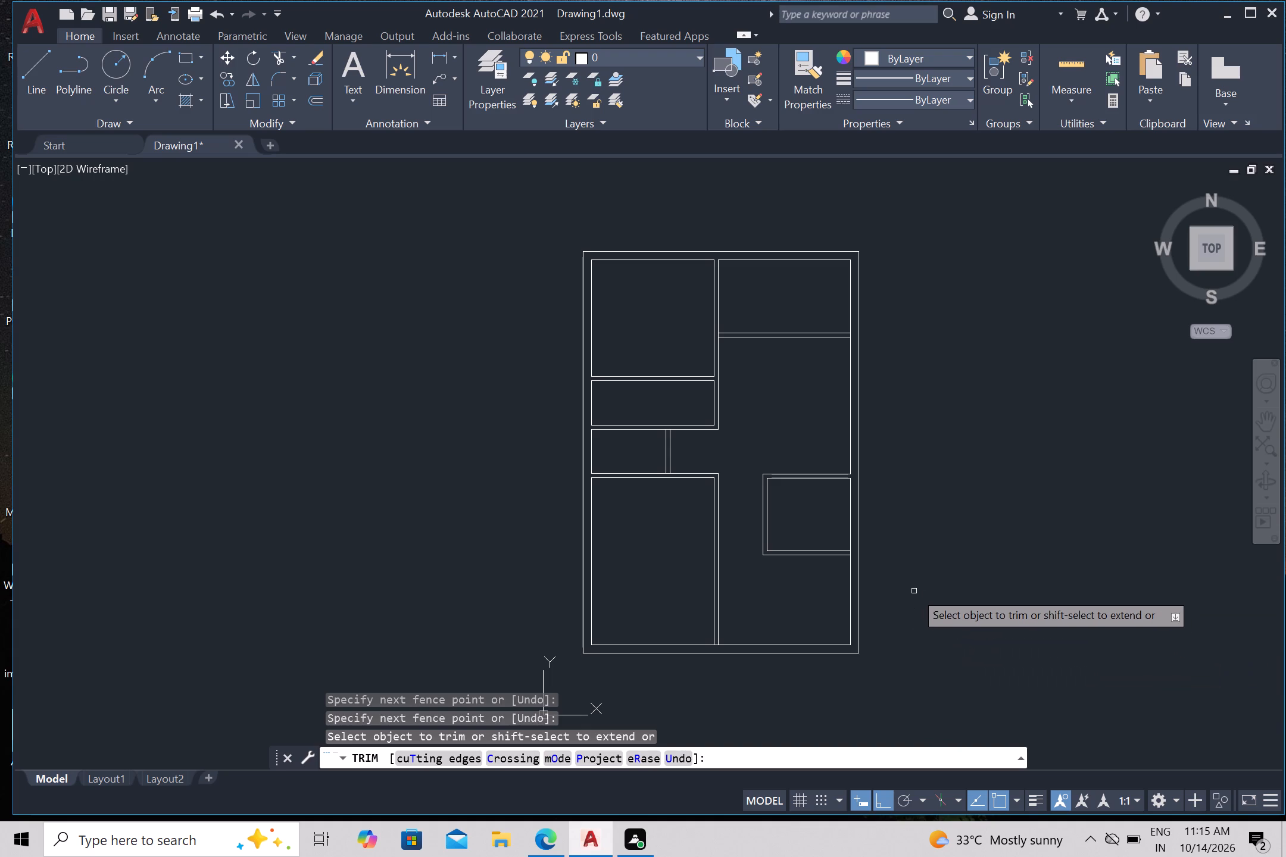
{"action": "middle_click_drag", "start_coordinate": [935, 608], "coordinate": [928, 645]}
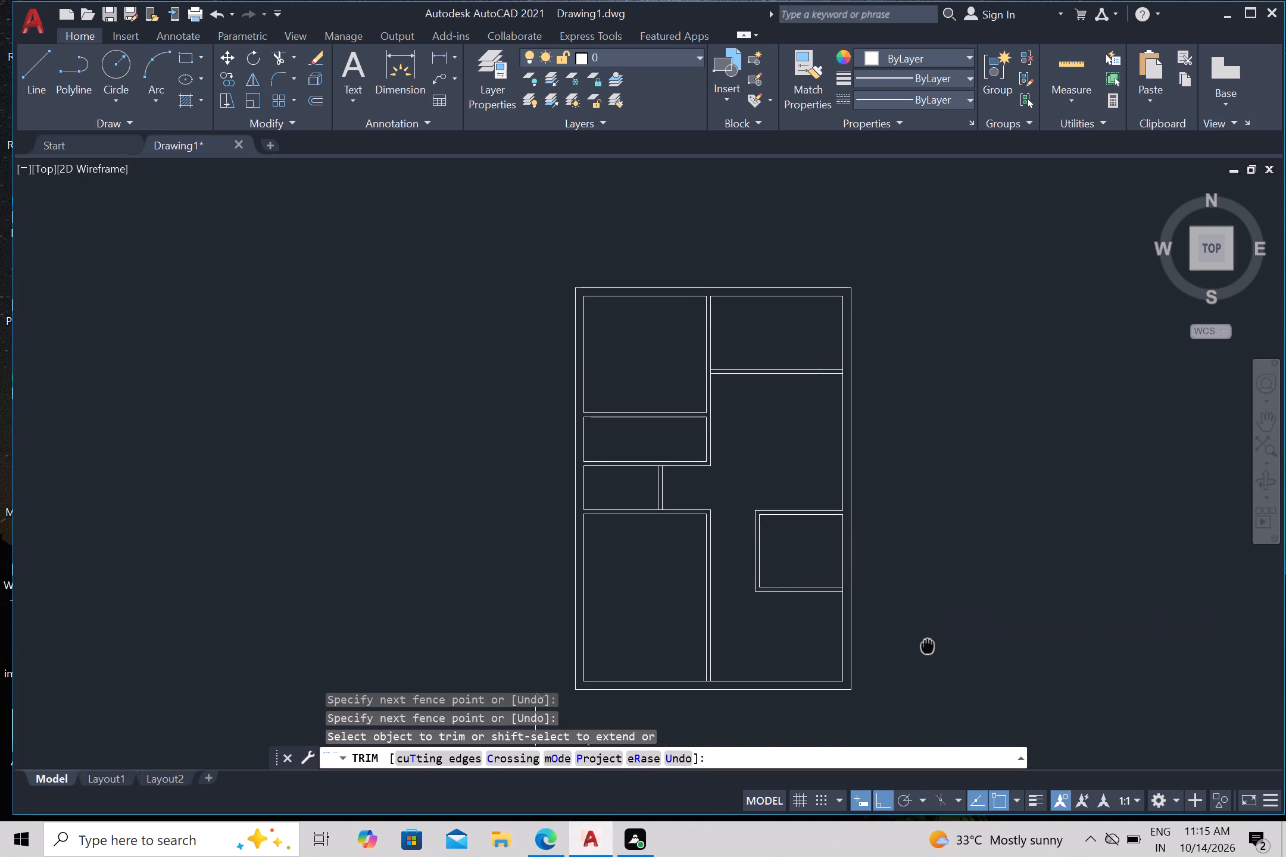
{"action": "middle_click_drag", "start_coordinate": [928, 645], "coordinate": [945, 617]}
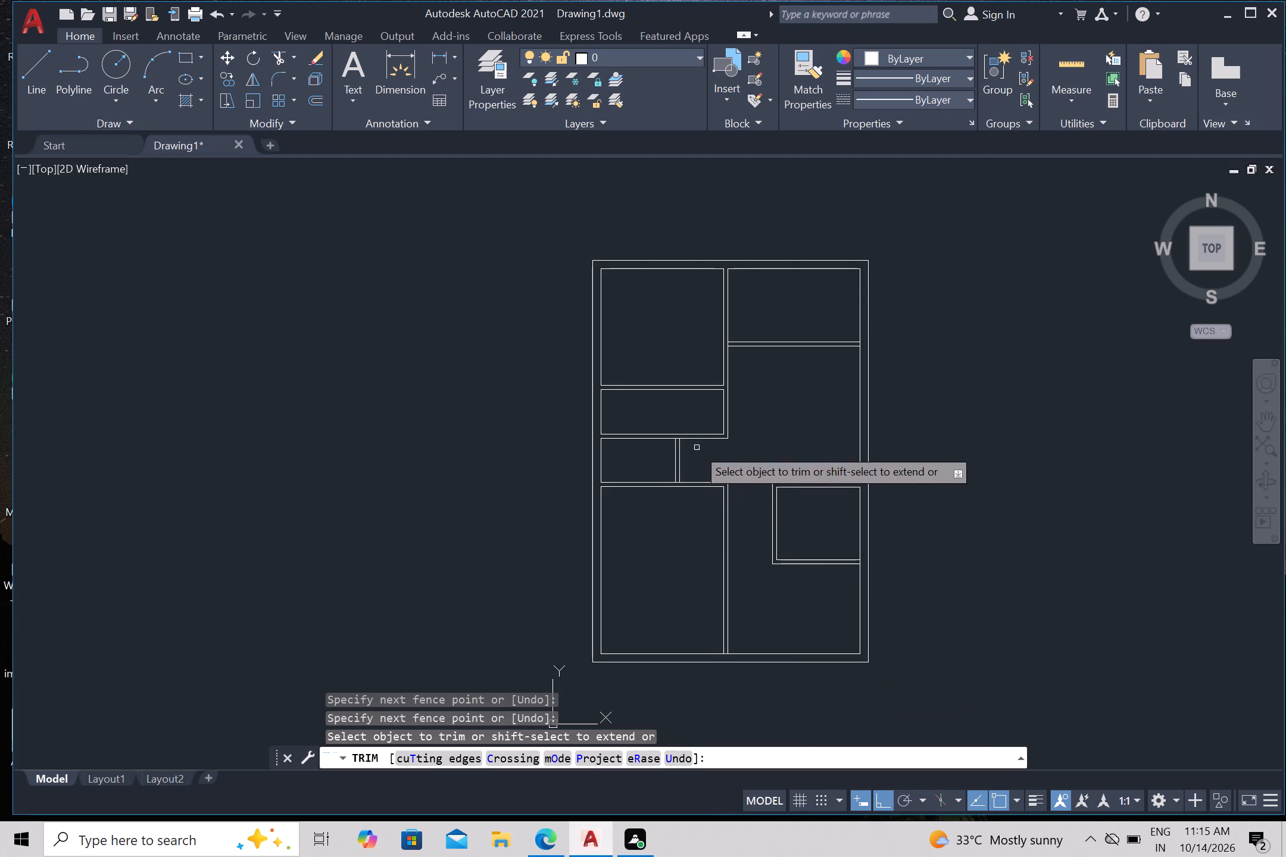
{"action": "scroll", "coordinate": [682, 443], "scroll_direction": "up", "scroll_amount": 4}
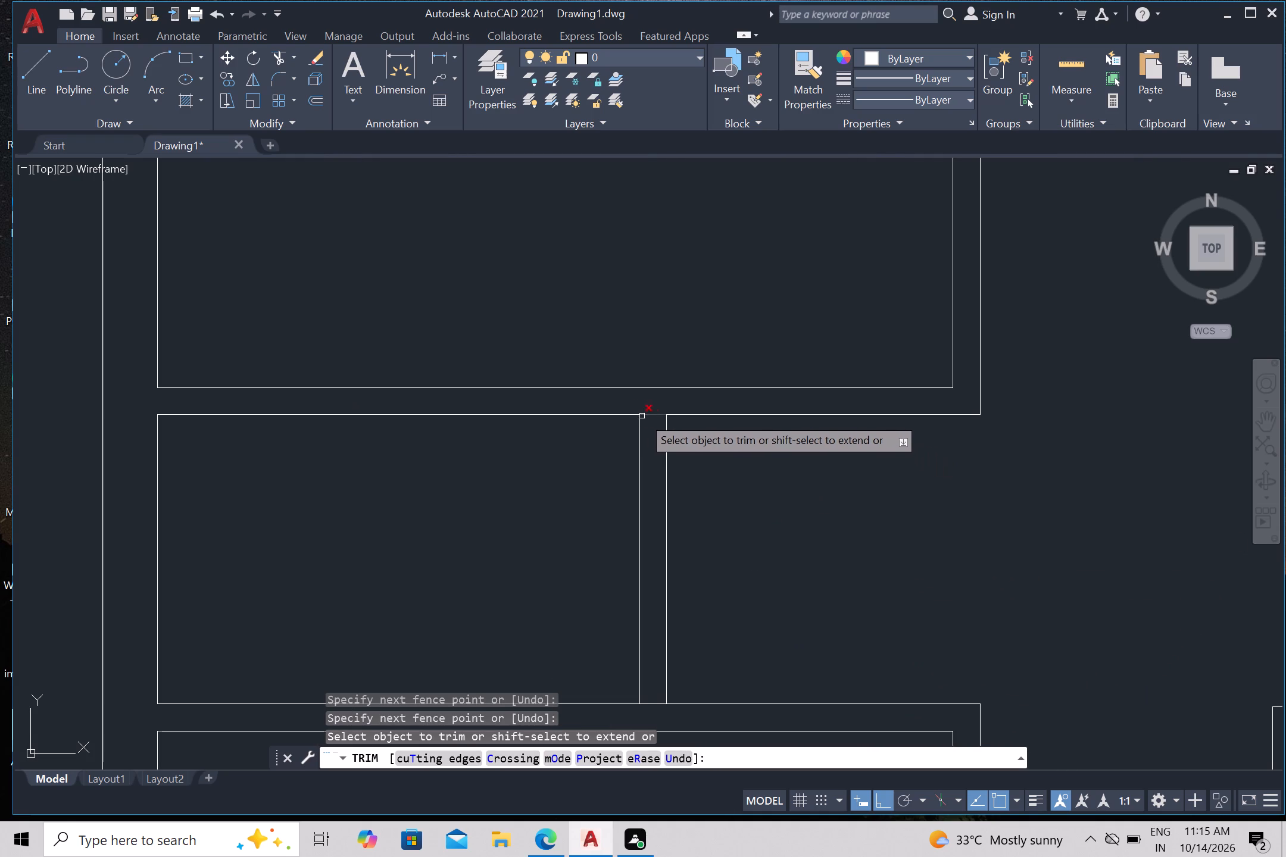
{"action": "left_click", "coordinate": [657, 416]}
{"action": "scroll", "coordinate": [668, 427], "scroll_direction": "down", "scroll_amount": 3}
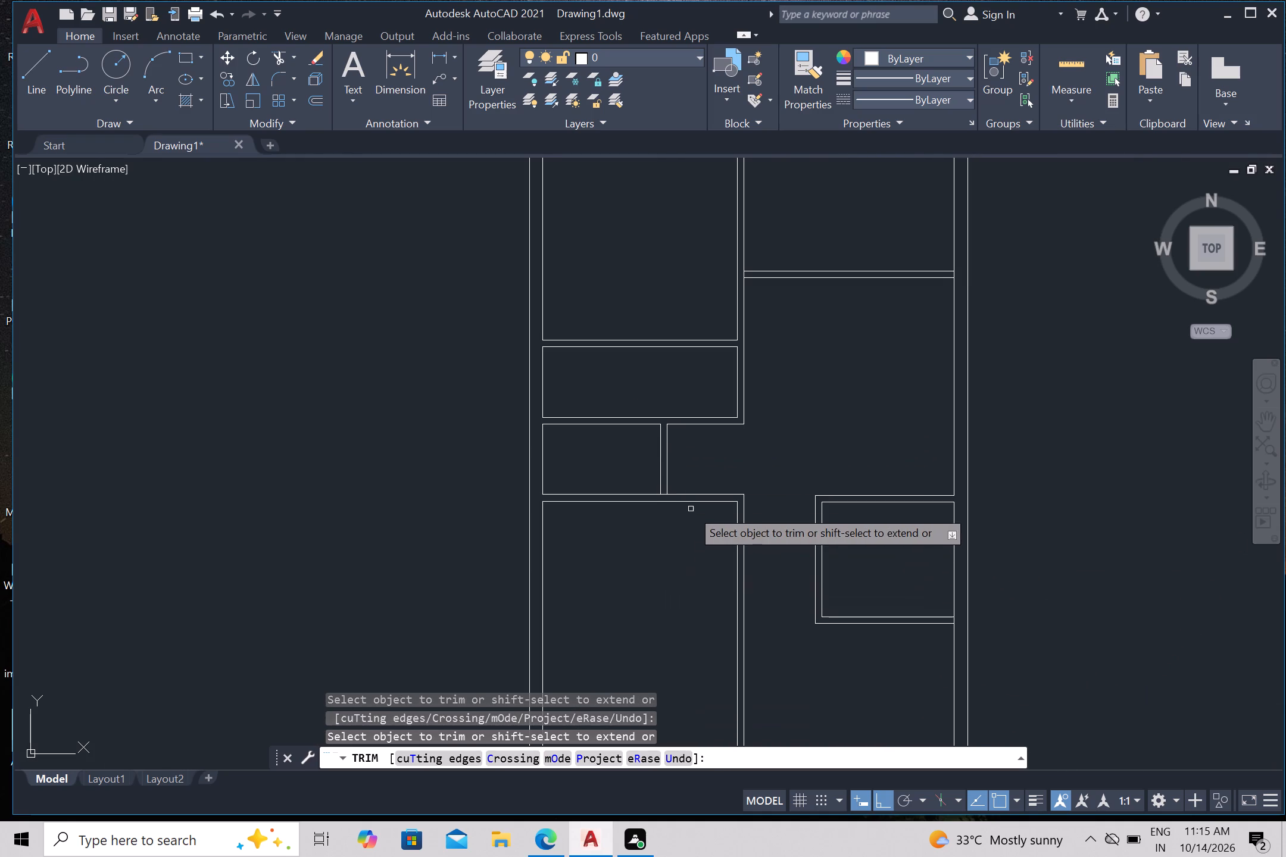
{"action": "scroll", "coordinate": [678, 501], "scroll_direction": "up", "scroll_amount": 4}
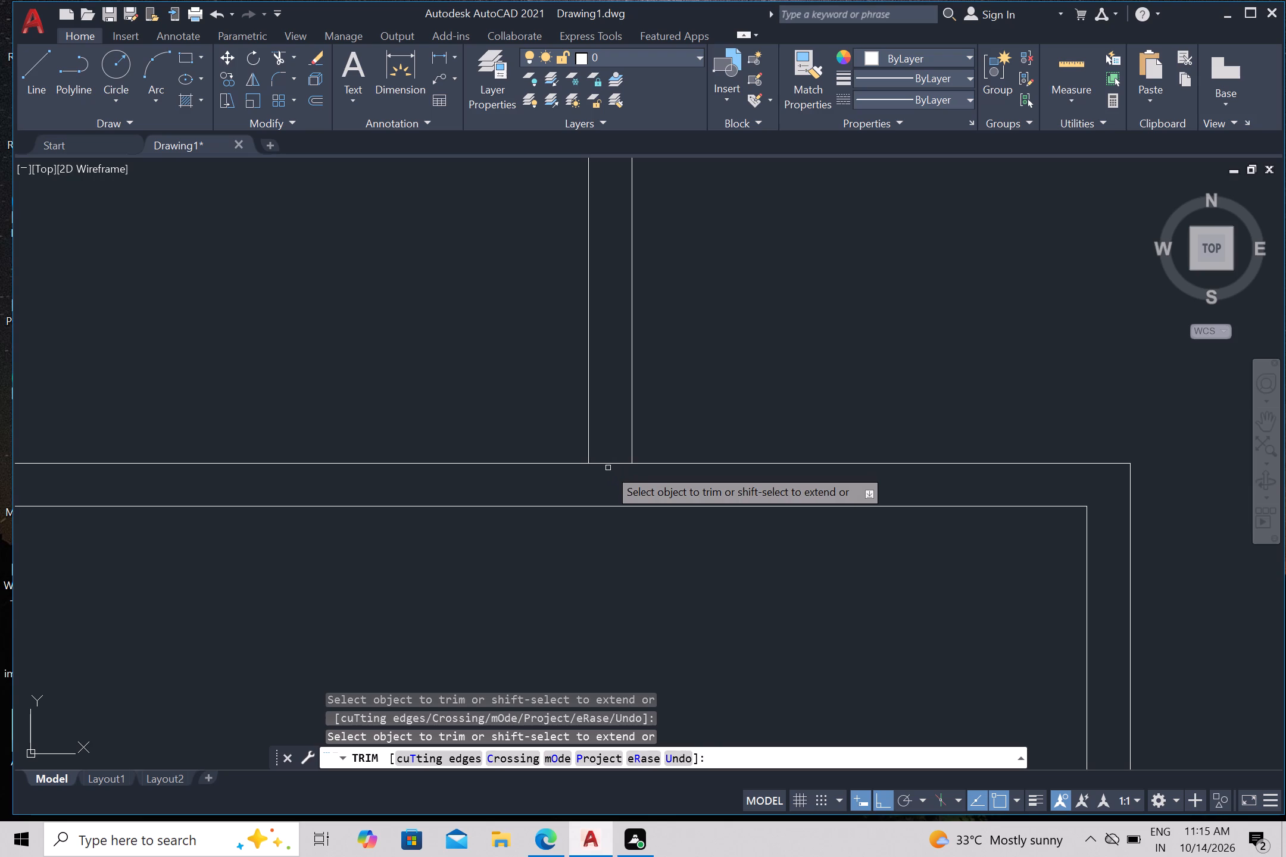
{"action": "left_click", "coordinate": [612, 461]}
Trim the central wall line between the two lines of the upper right horizontal partition.
{"action": "scroll", "coordinate": [616, 459], "scroll_direction": "down", "scroll_amount": 3}
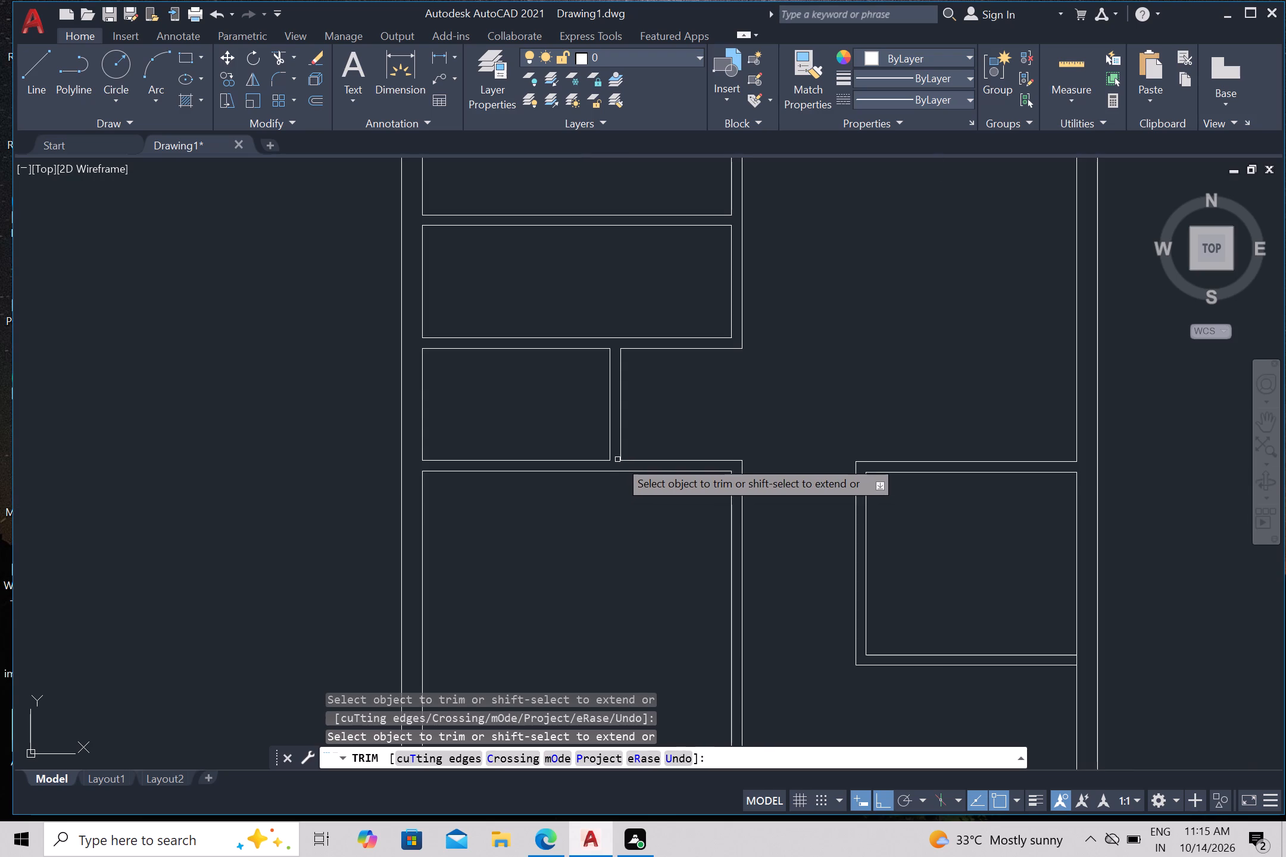
{"action": "scroll", "coordinate": [619, 472], "scroll_direction": "down", "scroll_amount": 1}
{"action": "scroll", "coordinate": [623, 543], "scroll_direction": "down", "scroll_amount": 1}
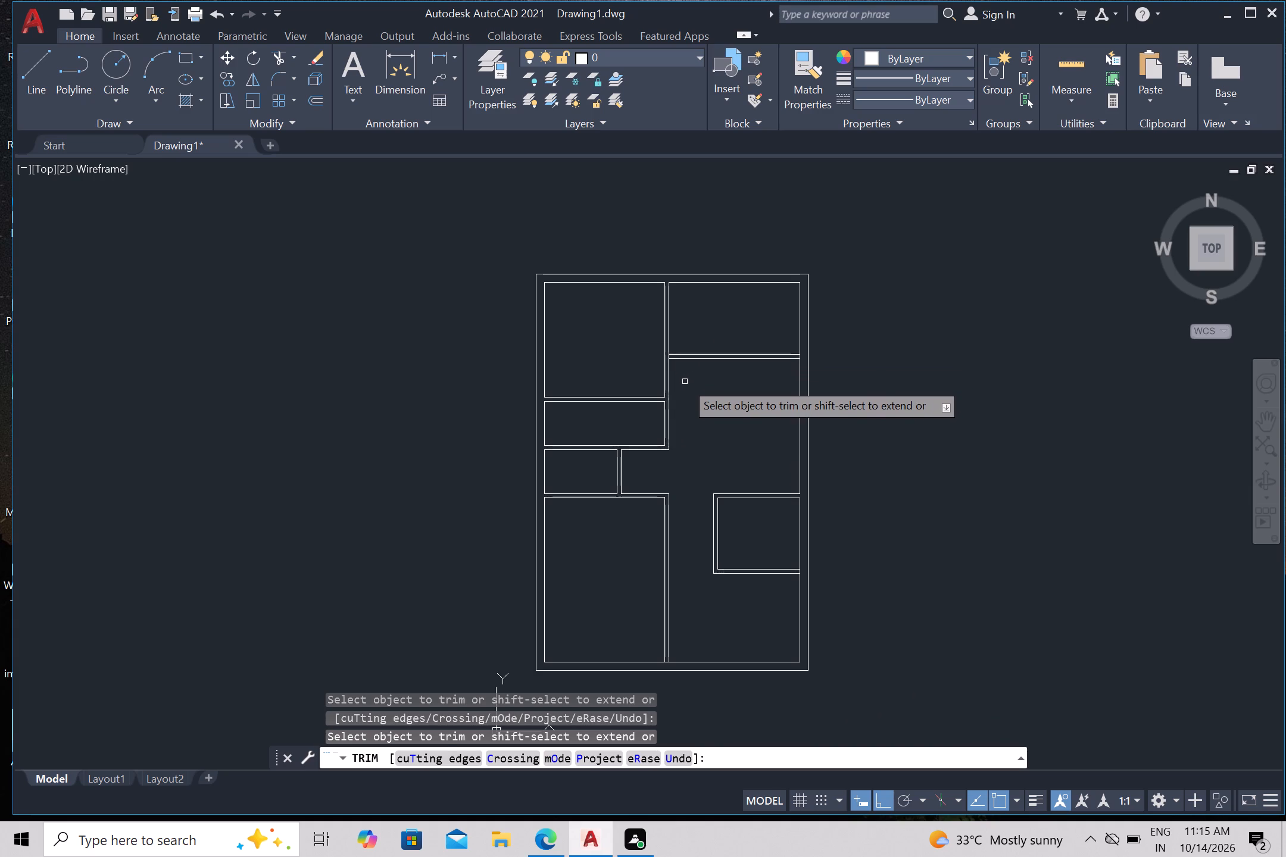
{"action": "scroll", "coordinate": [685, 381], "scroll_direction": "up", "scroll_amount": 3}
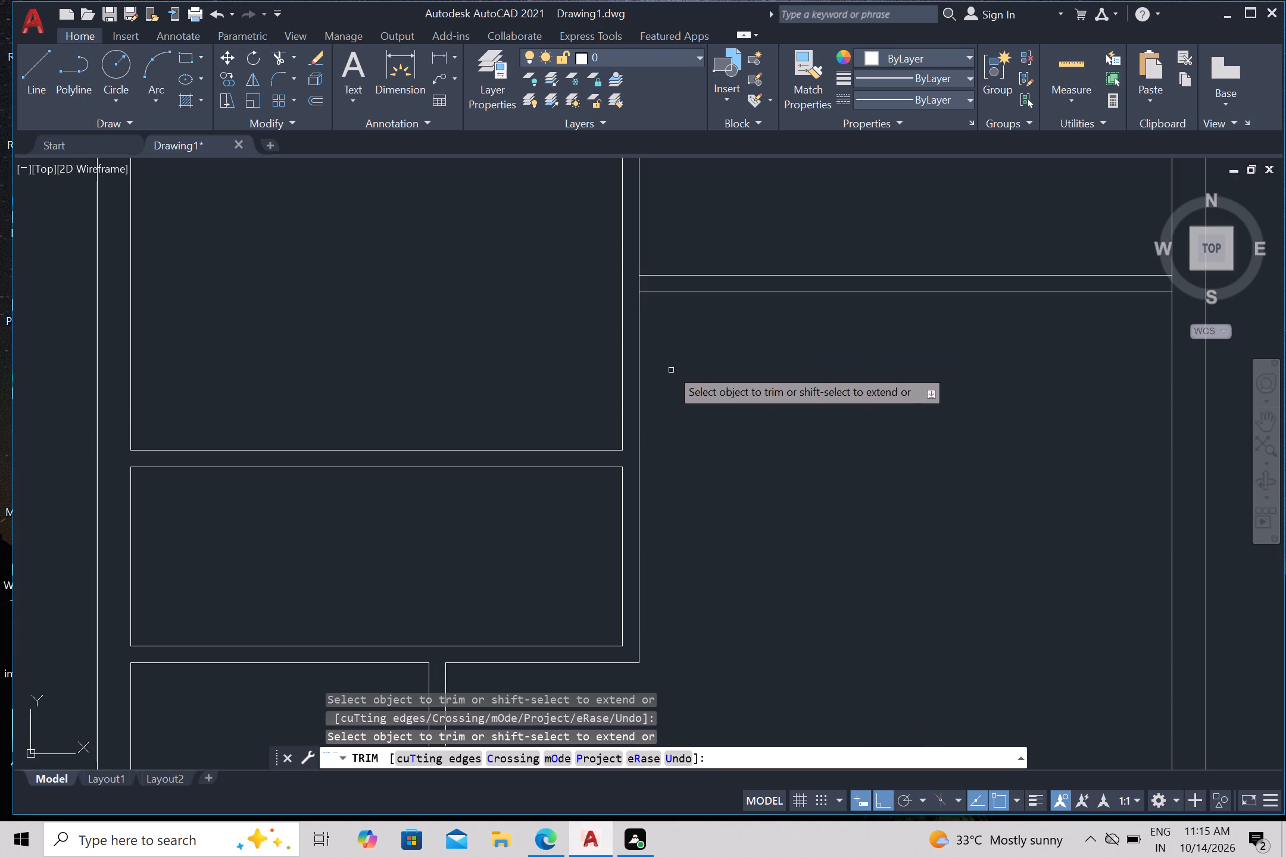
{"action": "left_click", "coordinate": [639, 284]}
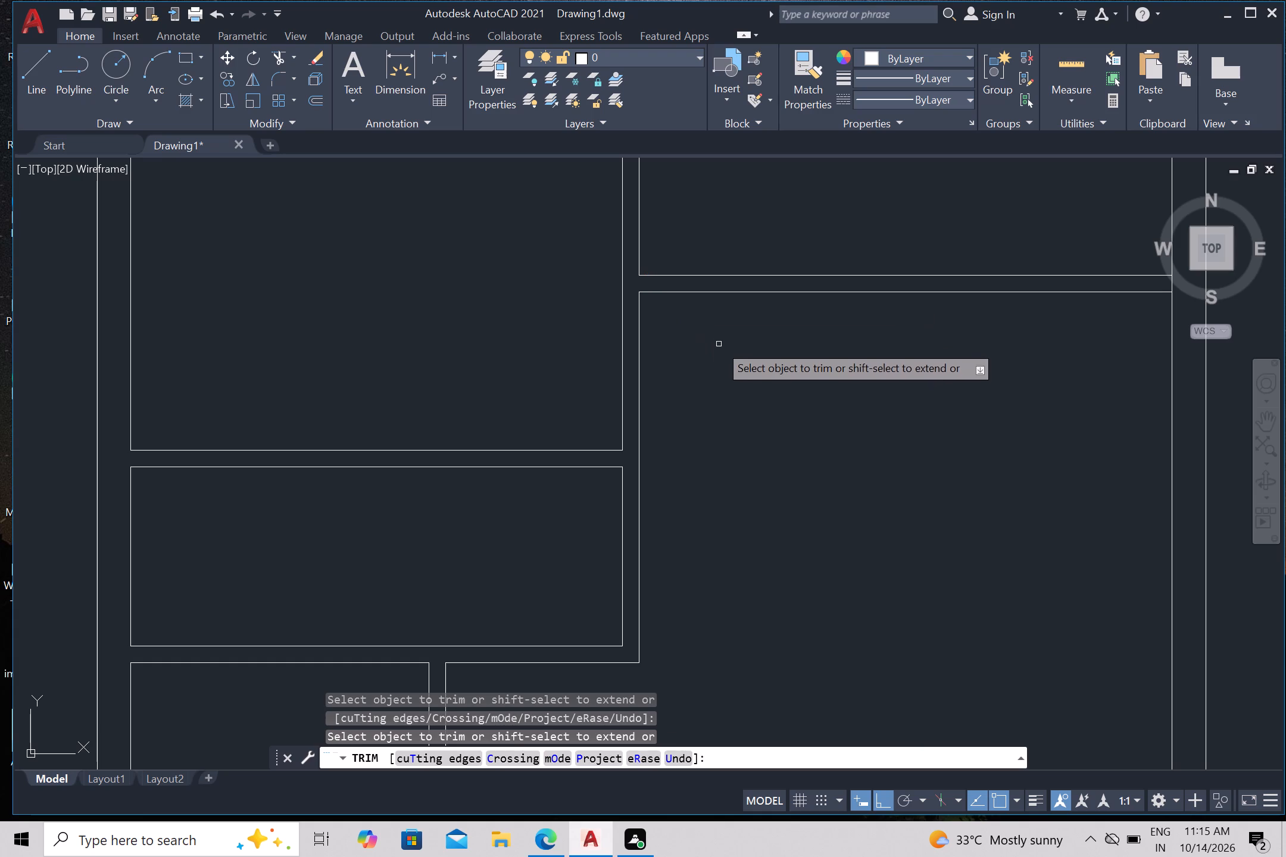
{"action": "key", "text": "Escape"}
Draw a short vertical line between the two lines of the upper right horizontal partition where it meets the central wall.
{"action": "key", "text": "l"}
{"action": "key", "text": "Return"}
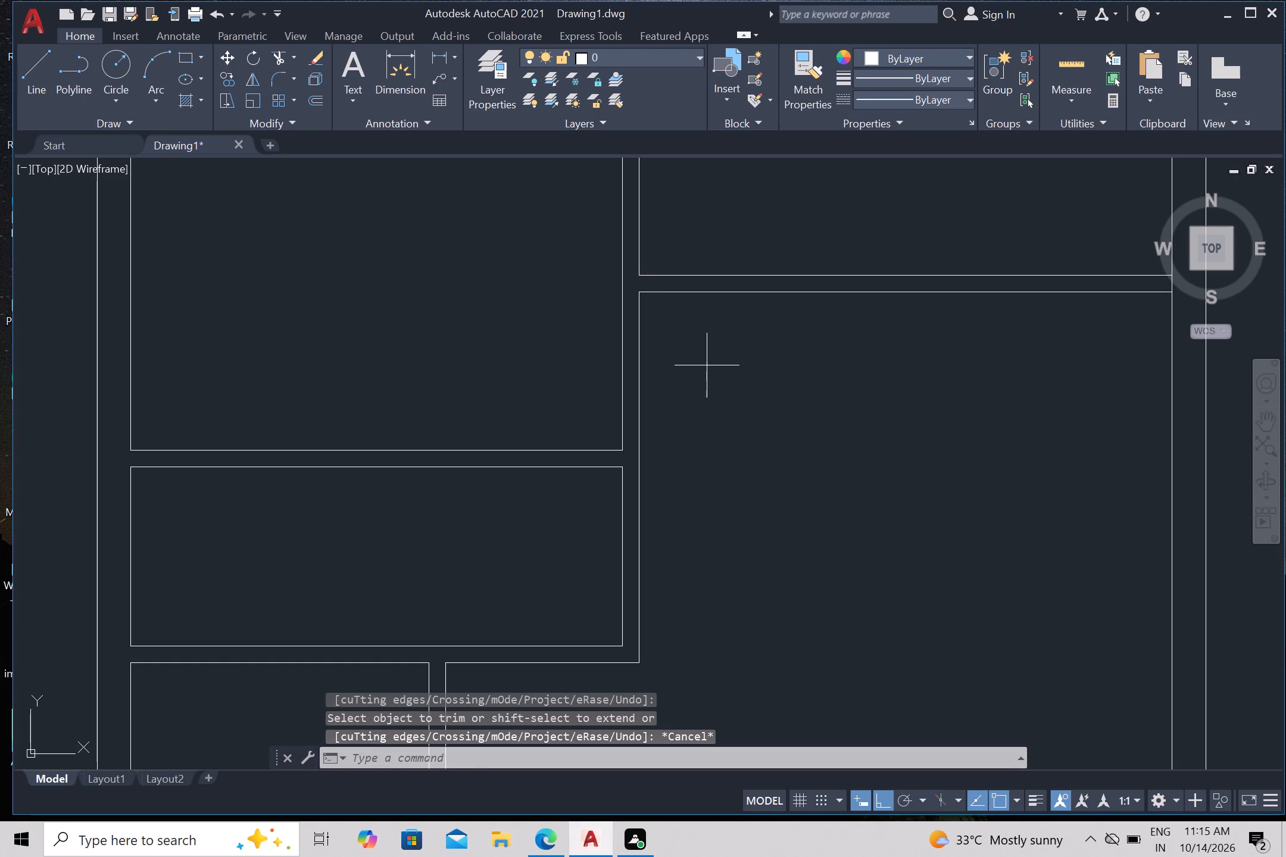
{"action": "scroll", "coordinate": [683, 342], "scroll_direction": "up", "scroll_amount": 2}
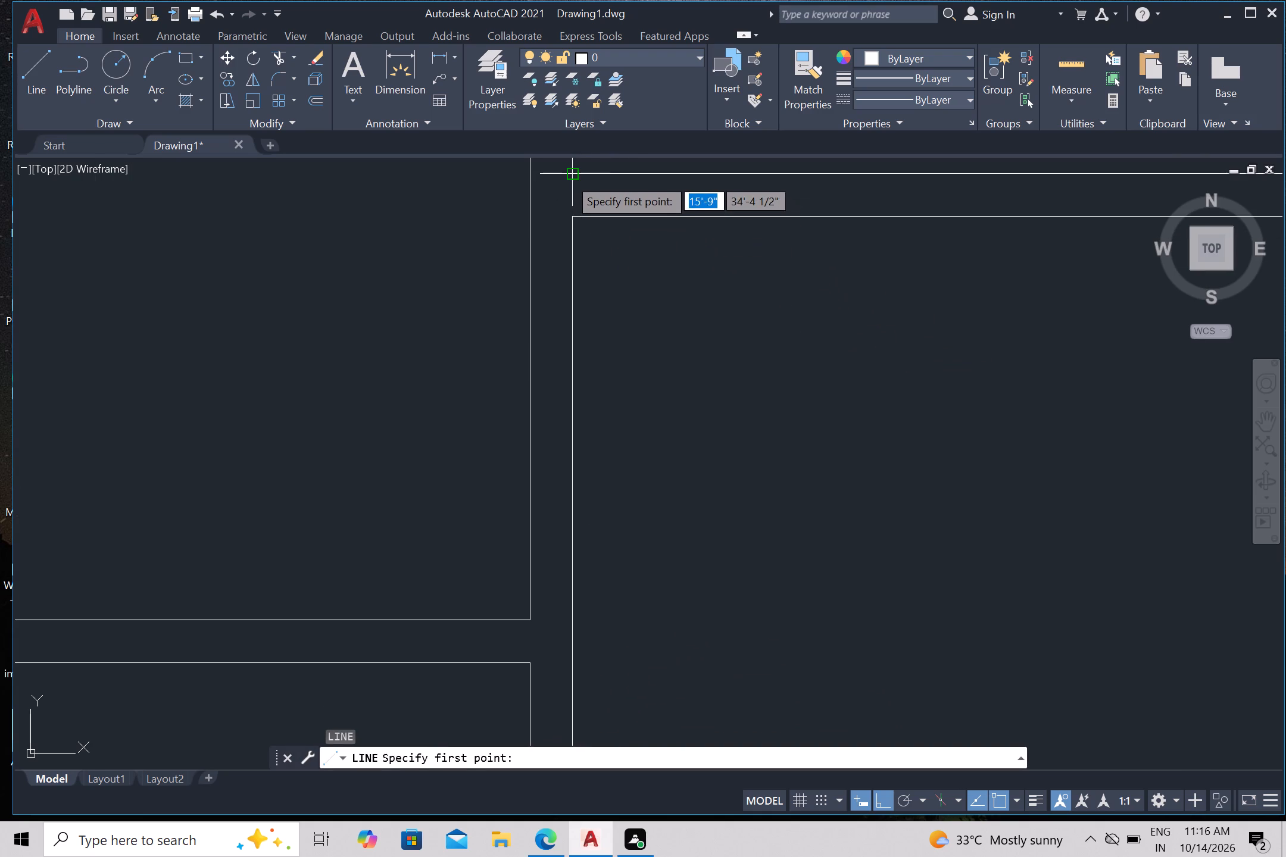
{"action": "left_click", "coordinate": [567, 173]}
{"action": "left_click", "coordinate": [574, 209]}
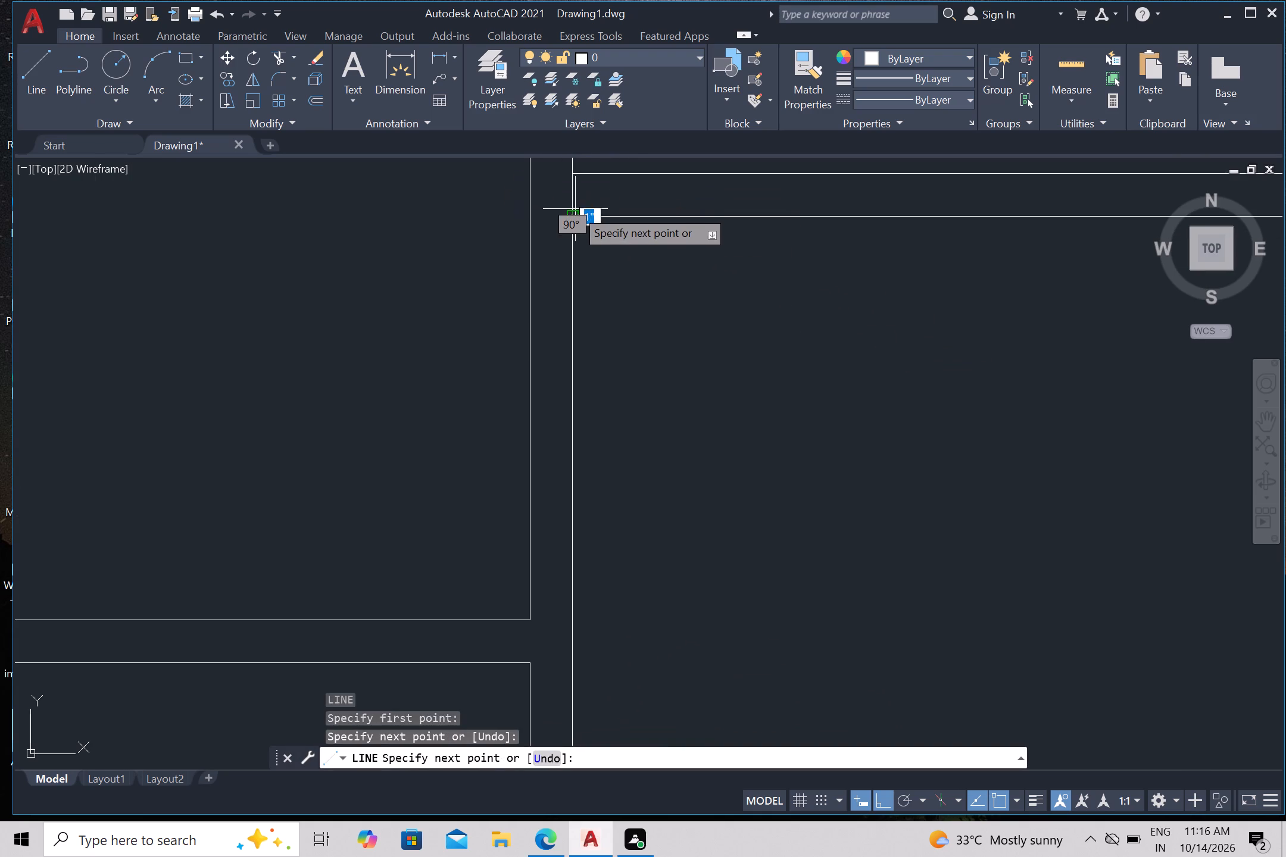
{"action": "key", "text": "Escape"}
Offset the short vertical line at the upper right partition's end 4.5" to the right.
{"action": "key", "text": "o"}
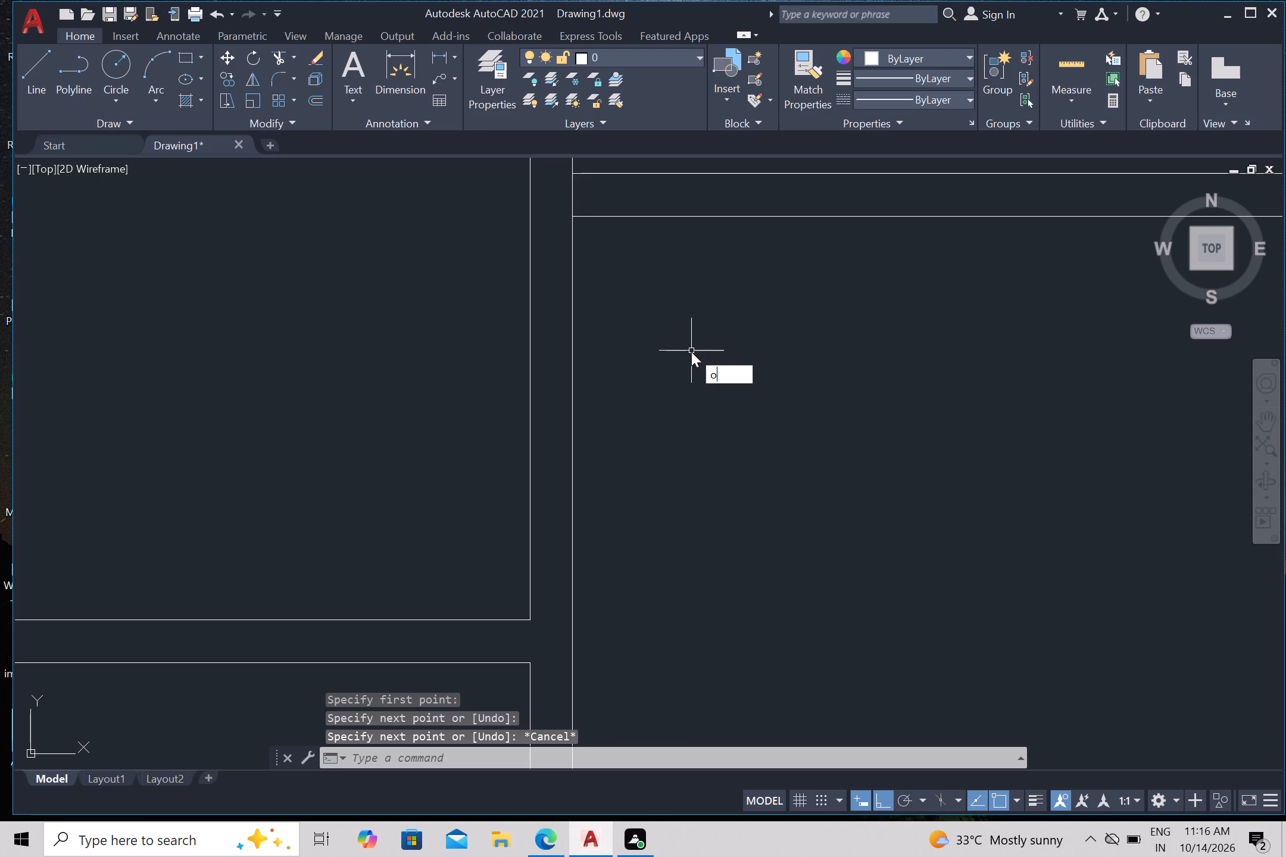
{"action": "key", "text": "Return"}
{"action": "type", "text": "4.5"}
{"action": "key", "text": "shift+quotedbl"}
{"action": "key", "text": "Return"}
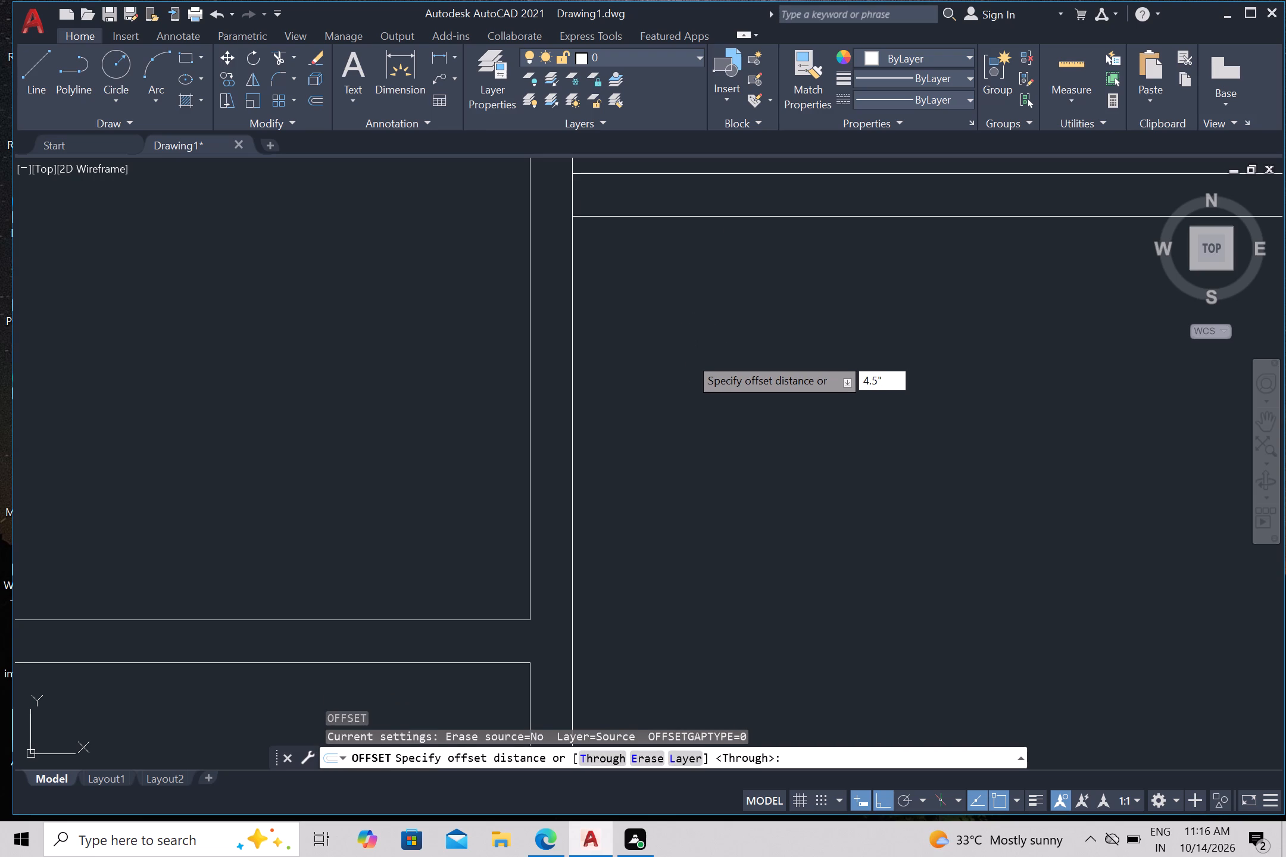
{"action": "left_click", "coordinate": [574, 195]}
{"action": "left_click_drag", "start_coordinate": [599, 191], "coordinate": [609, 191]}
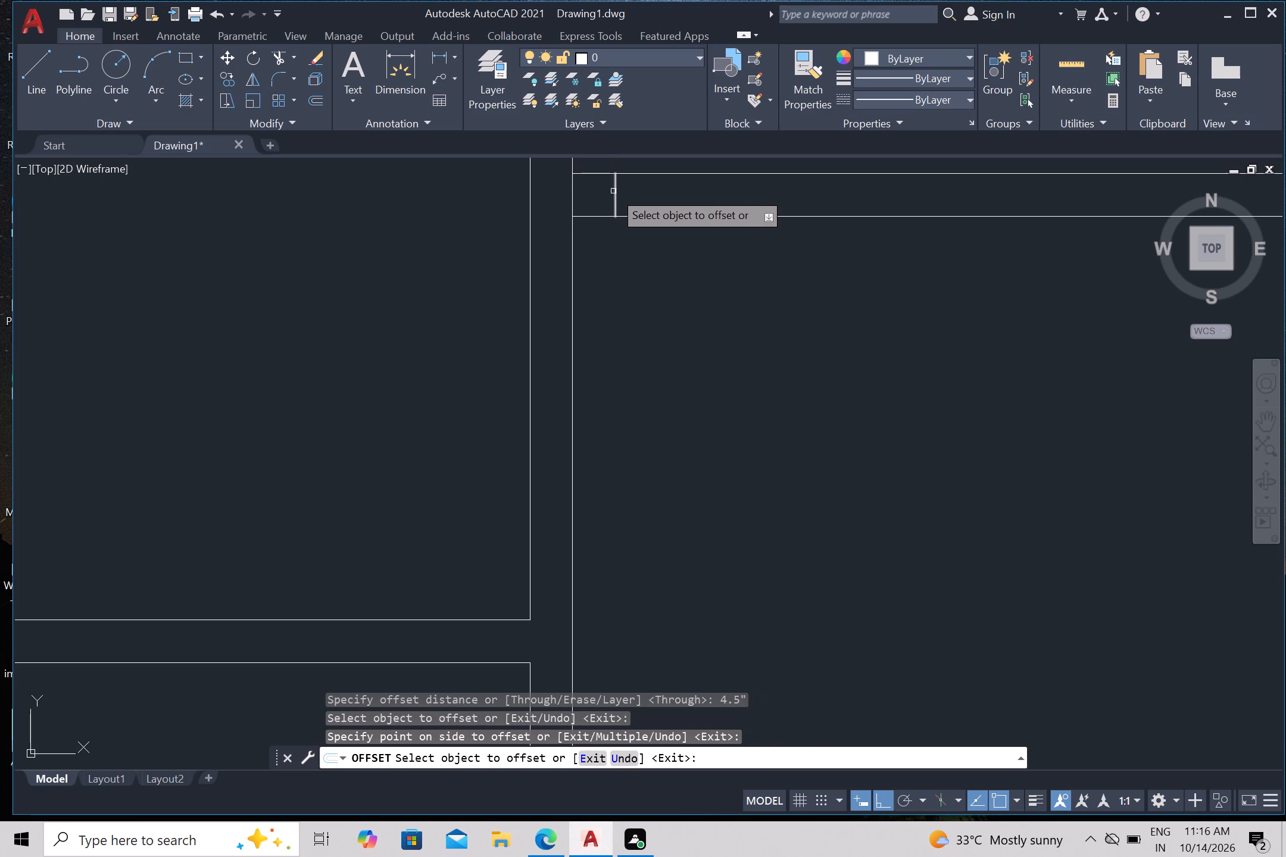
Offset the short vertical line at the upper right partition's end 3' to the right.
{"action": "left_click", "coordinate": [616, 190]}
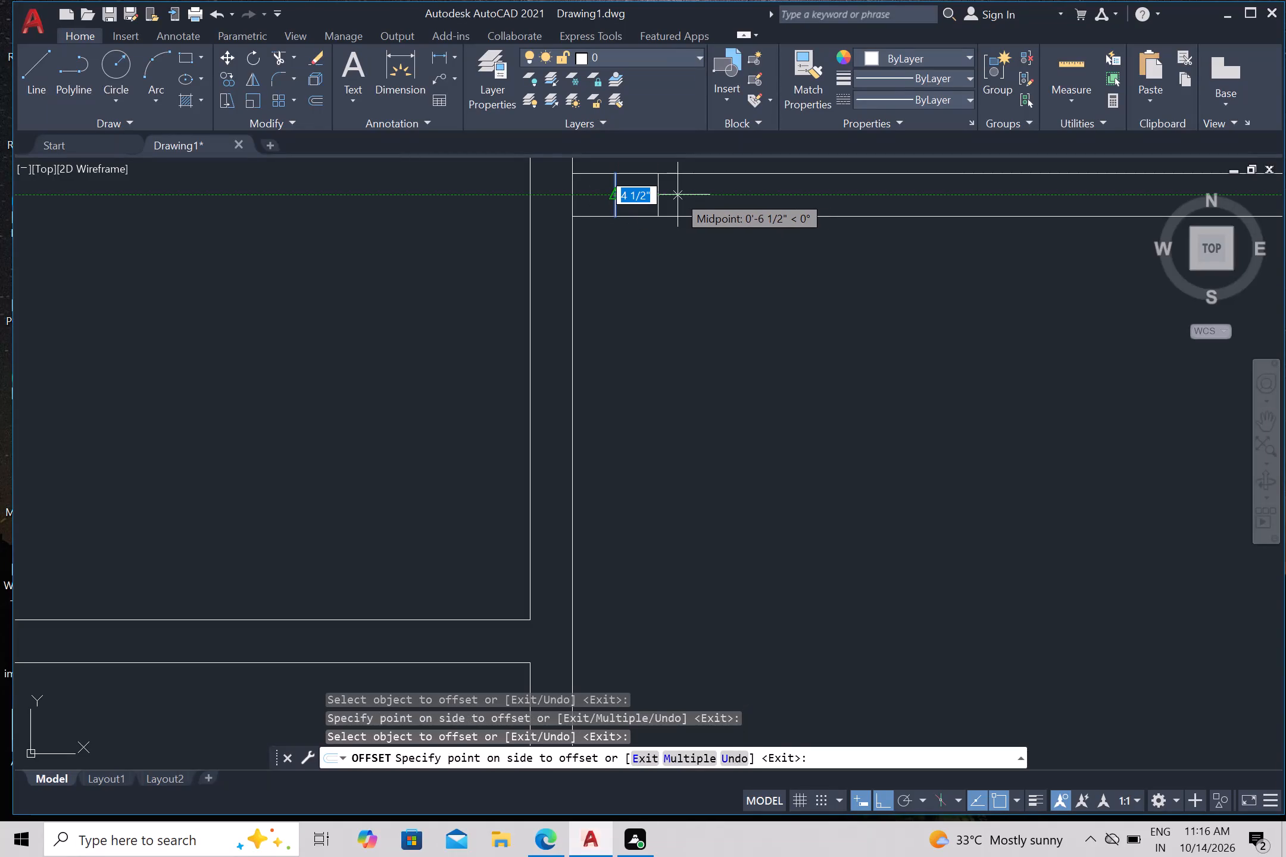
{"action": "key", "text": "3"}
{"action": "key", "text": "apostrophe"}
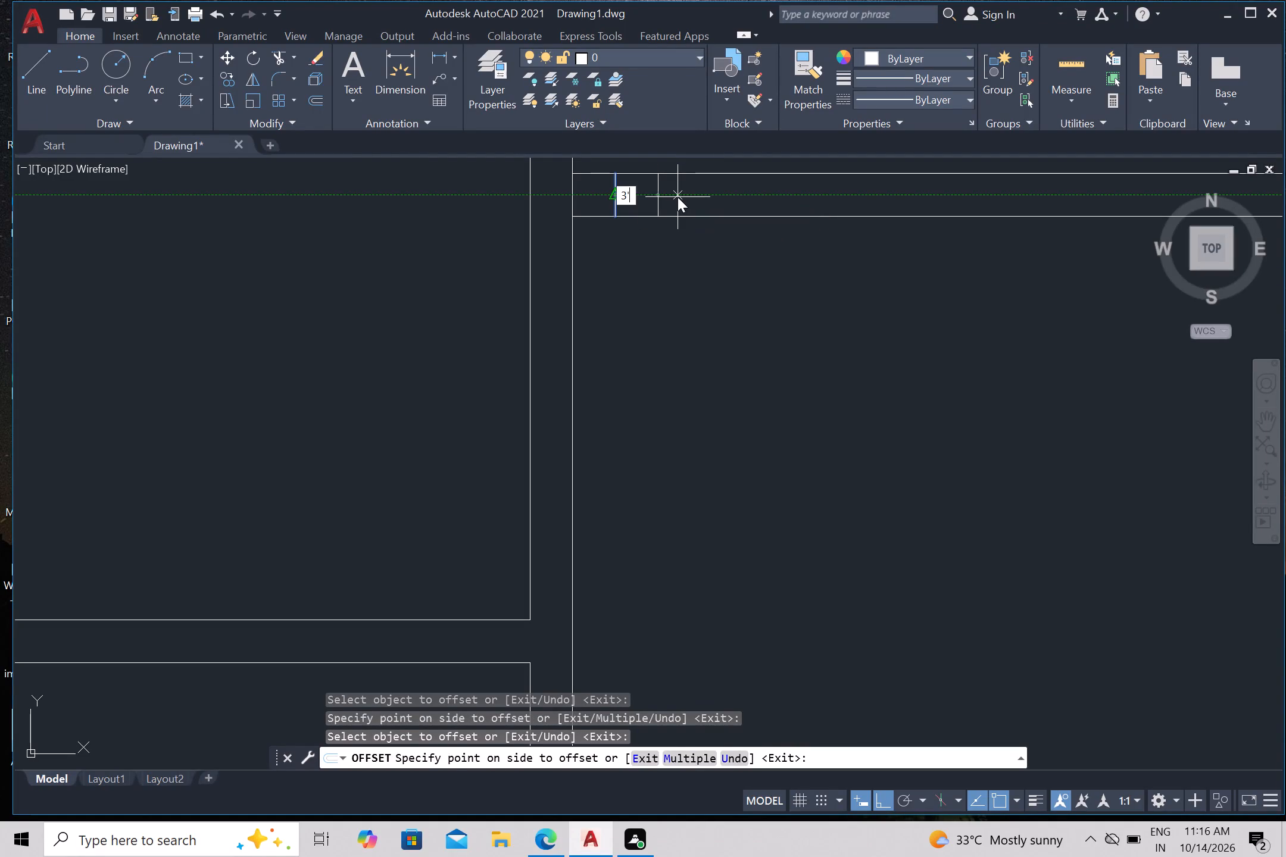
{"action": "key", "text": "Return"}
{"action": "scroll", "coordinate": [751, 295], "scroll_direction": "down", "scroll_amount": 3}
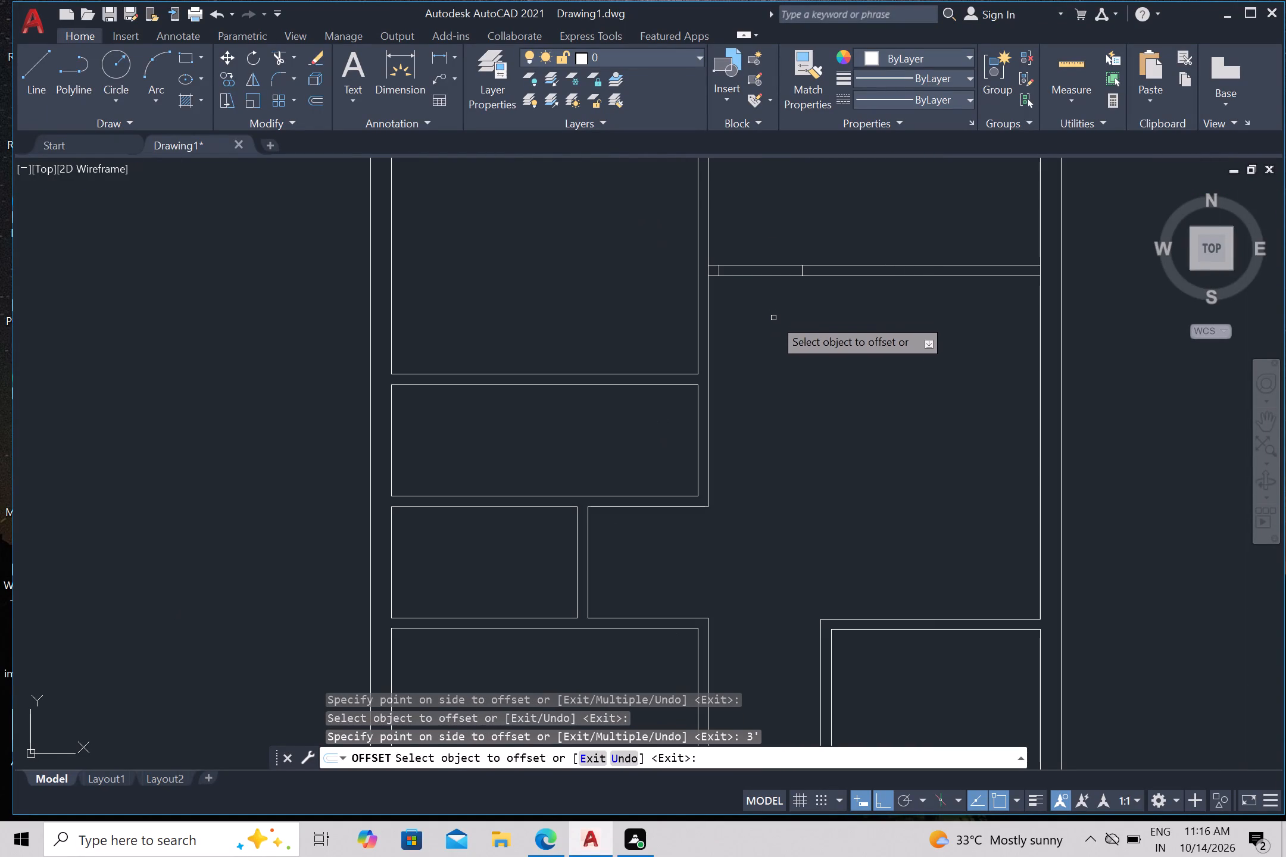
{"action": "key", "text": "Escape"}
Trim both upper right partition lines across the 3' opening, plus the short line closing the stub at the central wall.
{"action": "type", "text": "tr"}
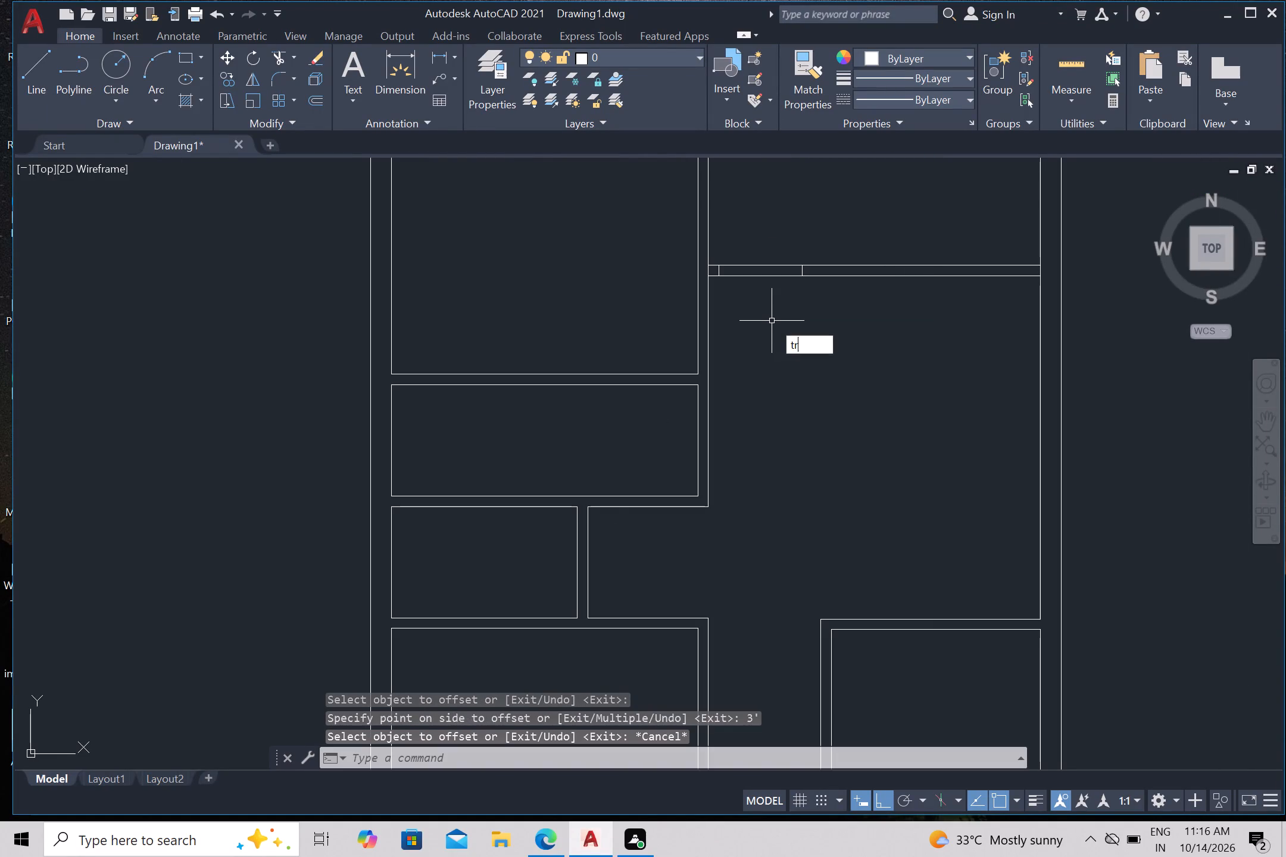
{"action": "key", "text": "Return"}
{"action": "left_click", "coordinate": [770, 315]}
{"action": "left_click", "coordinate": [770, 238]}
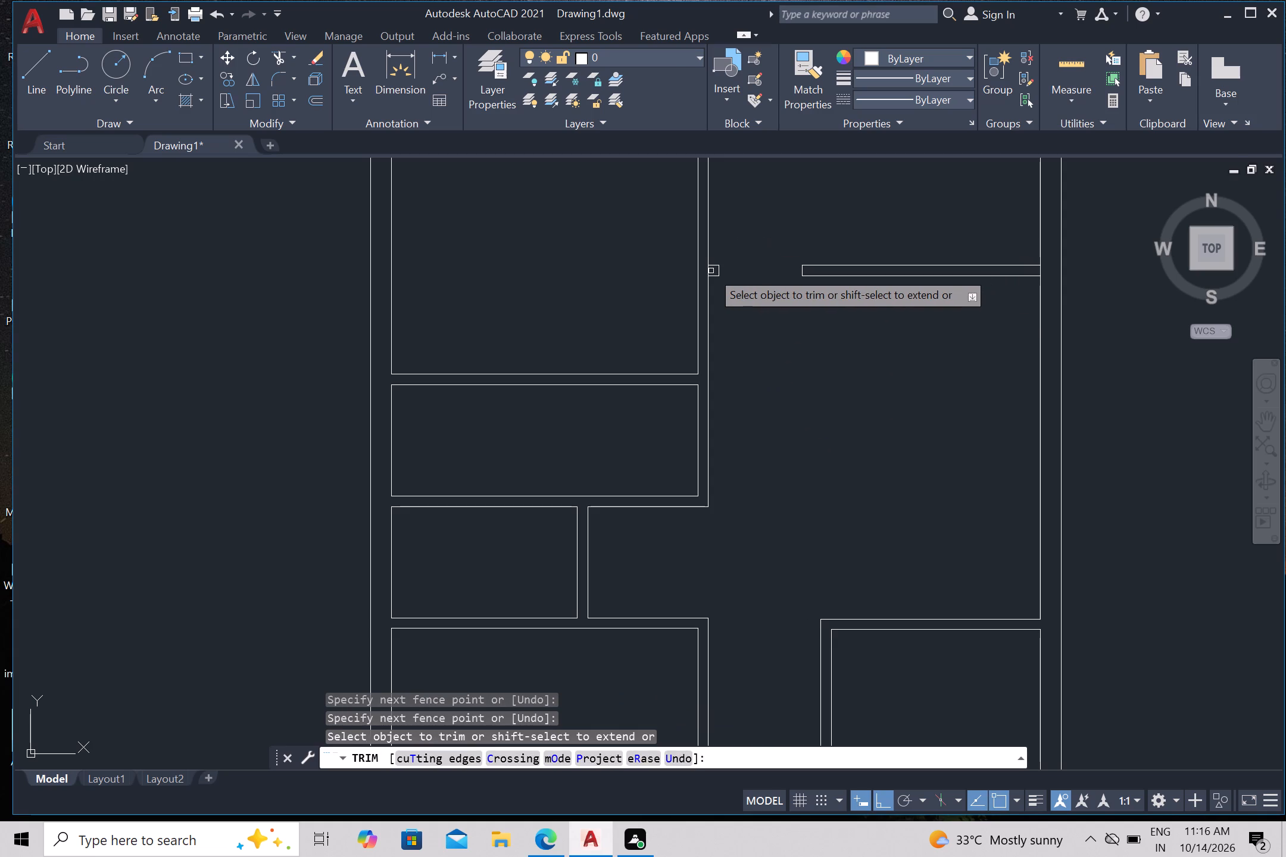
{"action": "scroll", "coordinate": [710, 271], "scroll_direction": "up", "scroll_amount": 1}
{"action": "left_click", "coordinate": [710, 270]}
{"action": "scroll", "coordinate": [773, 341], "scroll_direction": "down", "scroll_amount": 2}
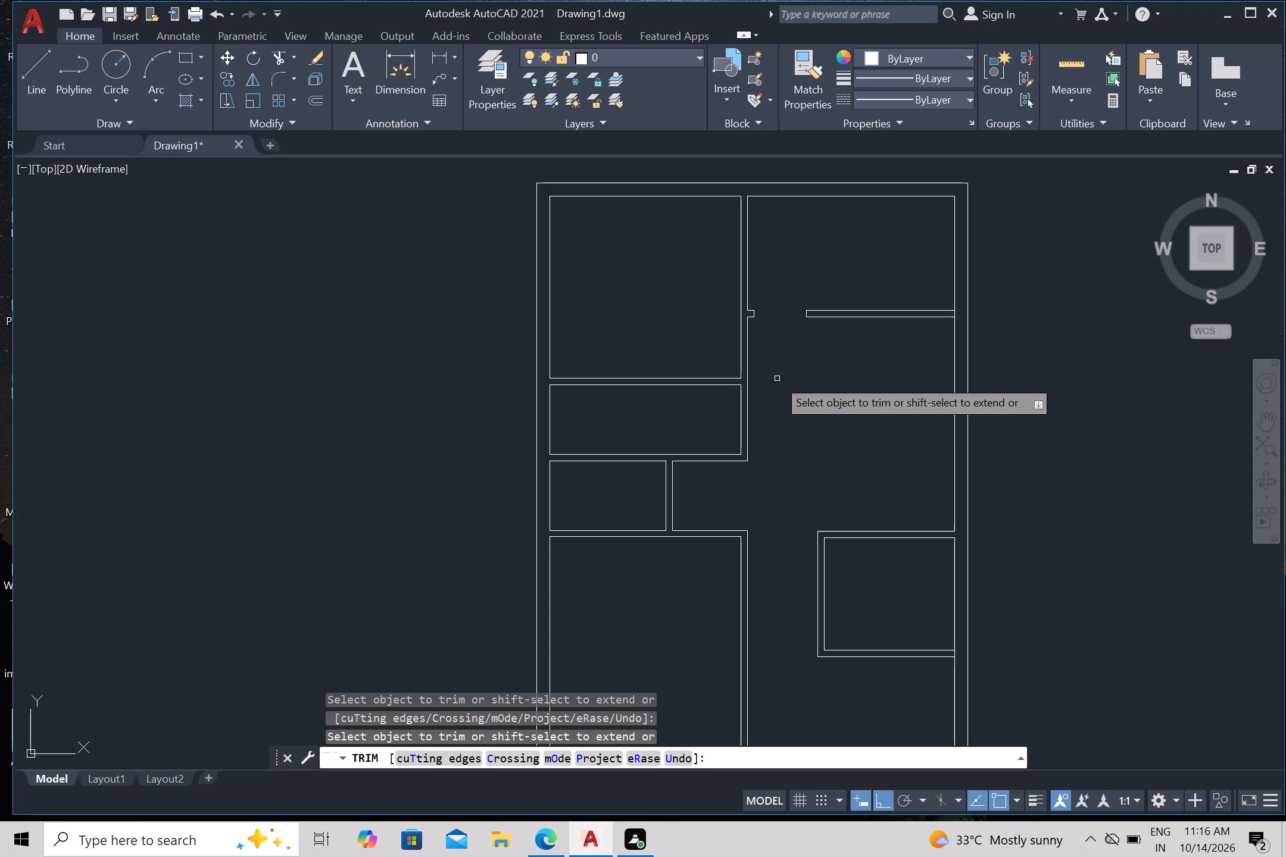
{"action": "scroll", "coordinate": [756, 356], "scroll_direction": "up", "scroll_amount": 1}
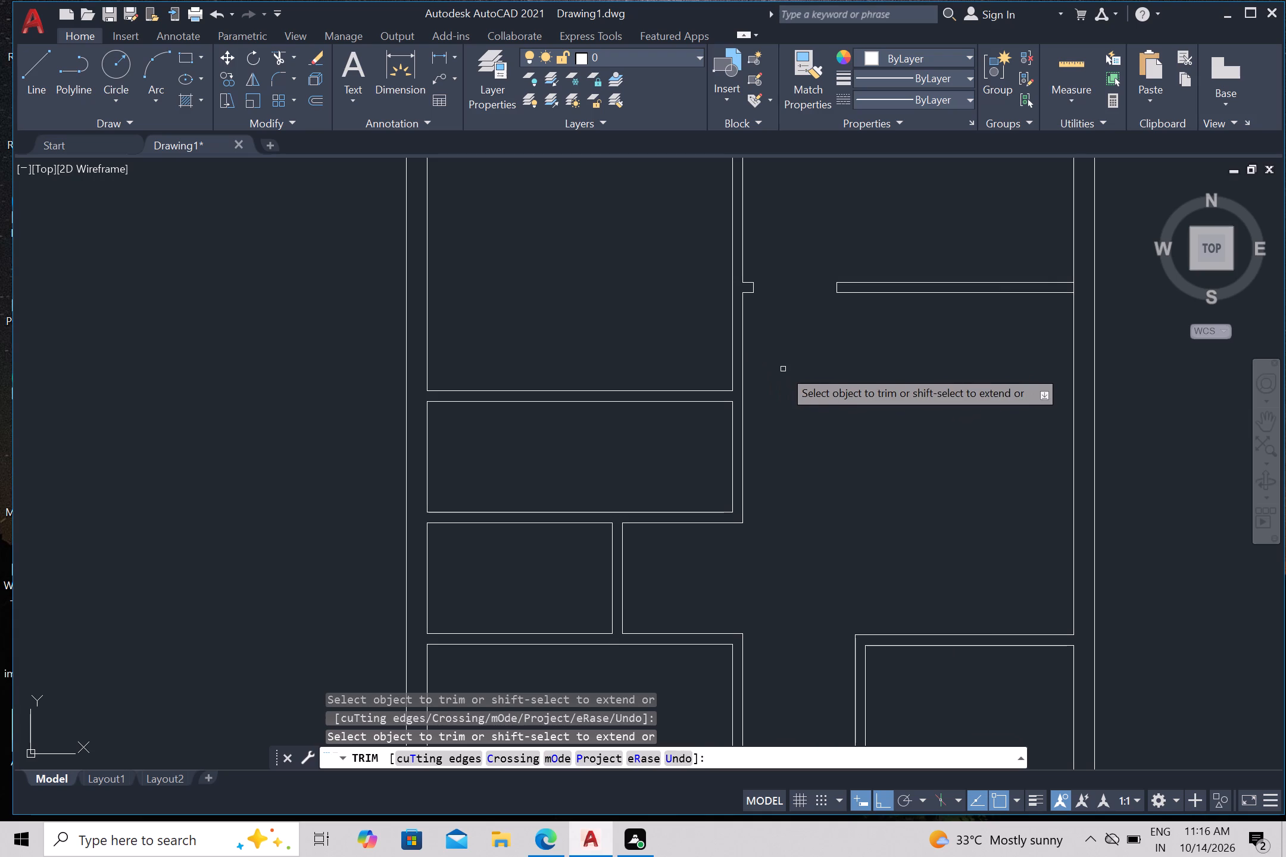
{"action": "key", "text": "Escape"}
Draw a horizontal line from the upper left room's lower right corner rightward across the central wall.
{"action": "key", "text": "l"}
{"action": "key", "text": "Return"}
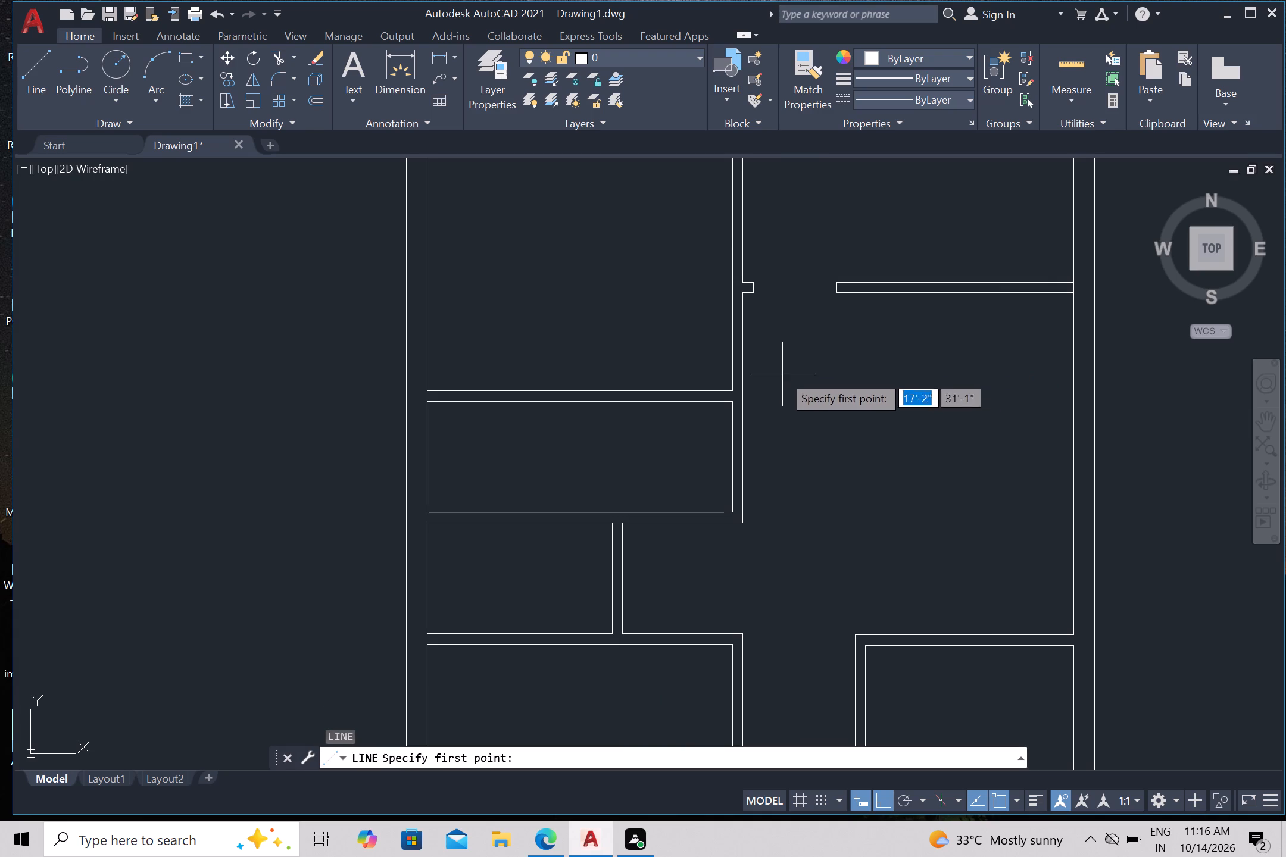
{"action": "scroll", "coordinate": [775, 385], "scroll_direction": "up", "scroll_amount": 2}
{"action": "left_click", "coordinate": [664, 399]}
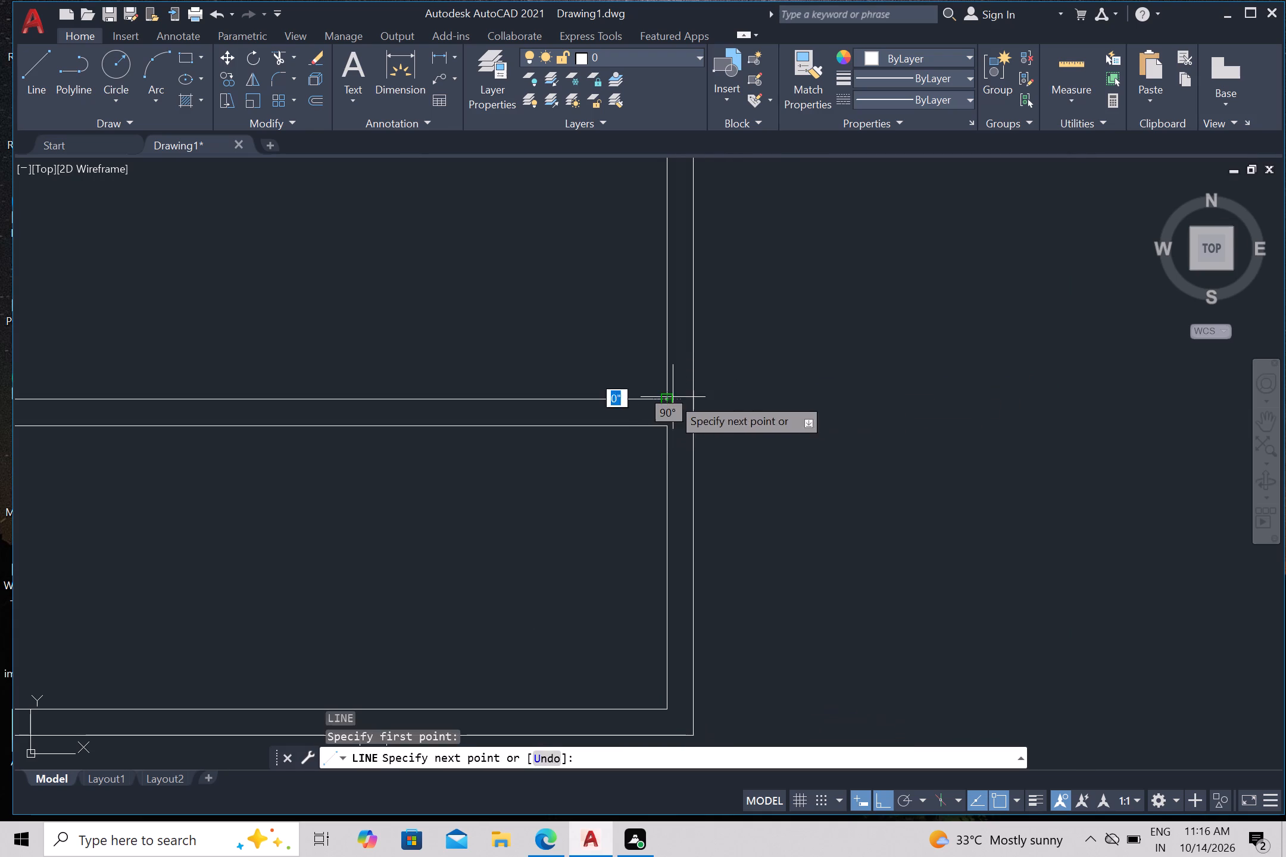
{"action": "left_click", "coordinate": [803, 396]}
{"action": "key", "text": "Escape"}
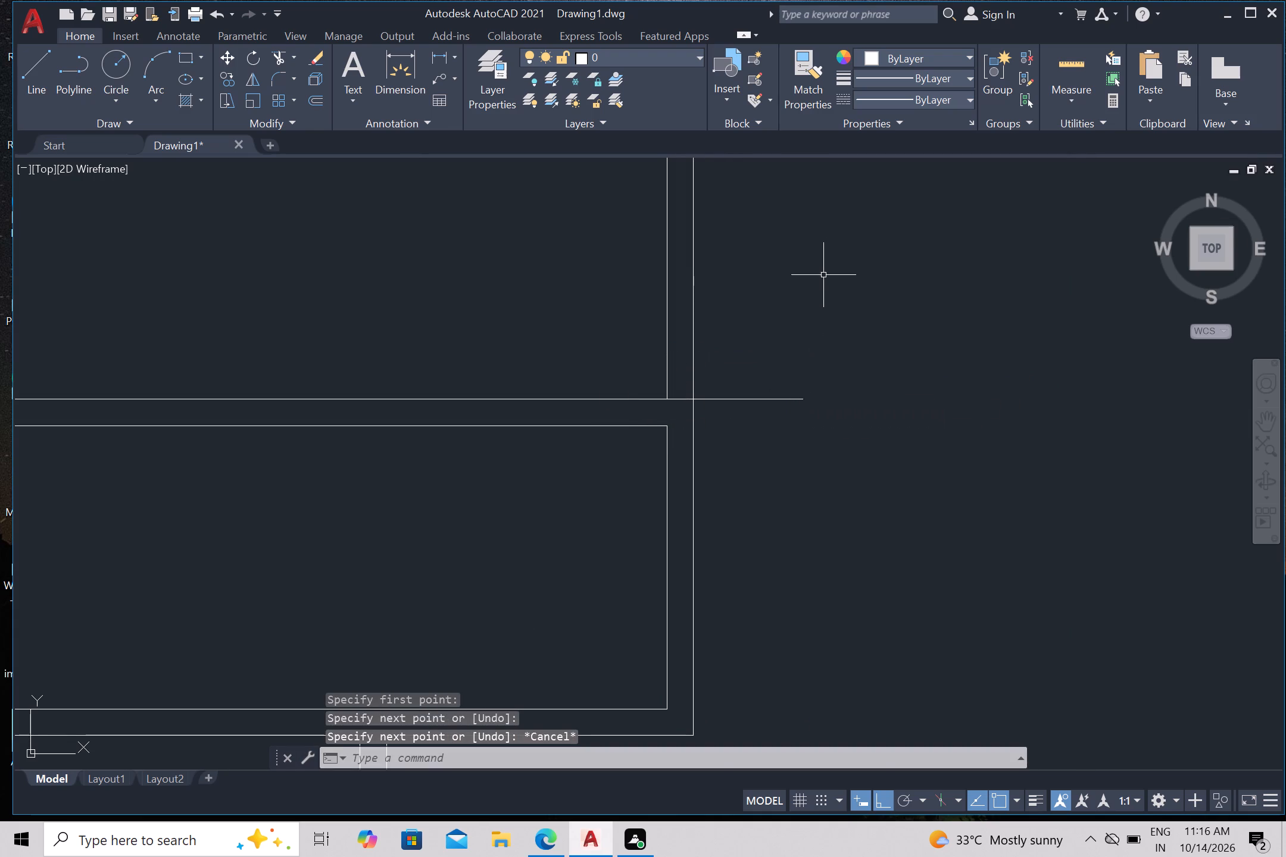
Draw a horizontal line leftward across the central wall from where the stub's lower edge meets it.
{"action": "scroll", "coordinate": [812, 291], "scroll_direction": "down", "scroll_amount": 2}
{"action": "middle_click_drag", "start_coordinate": [808, 296], "coordinate": [806, 371]}
{"action": "scroll", "coordinate": [773, 355], "scroll_direction": "up", "scroll_amount": 1}
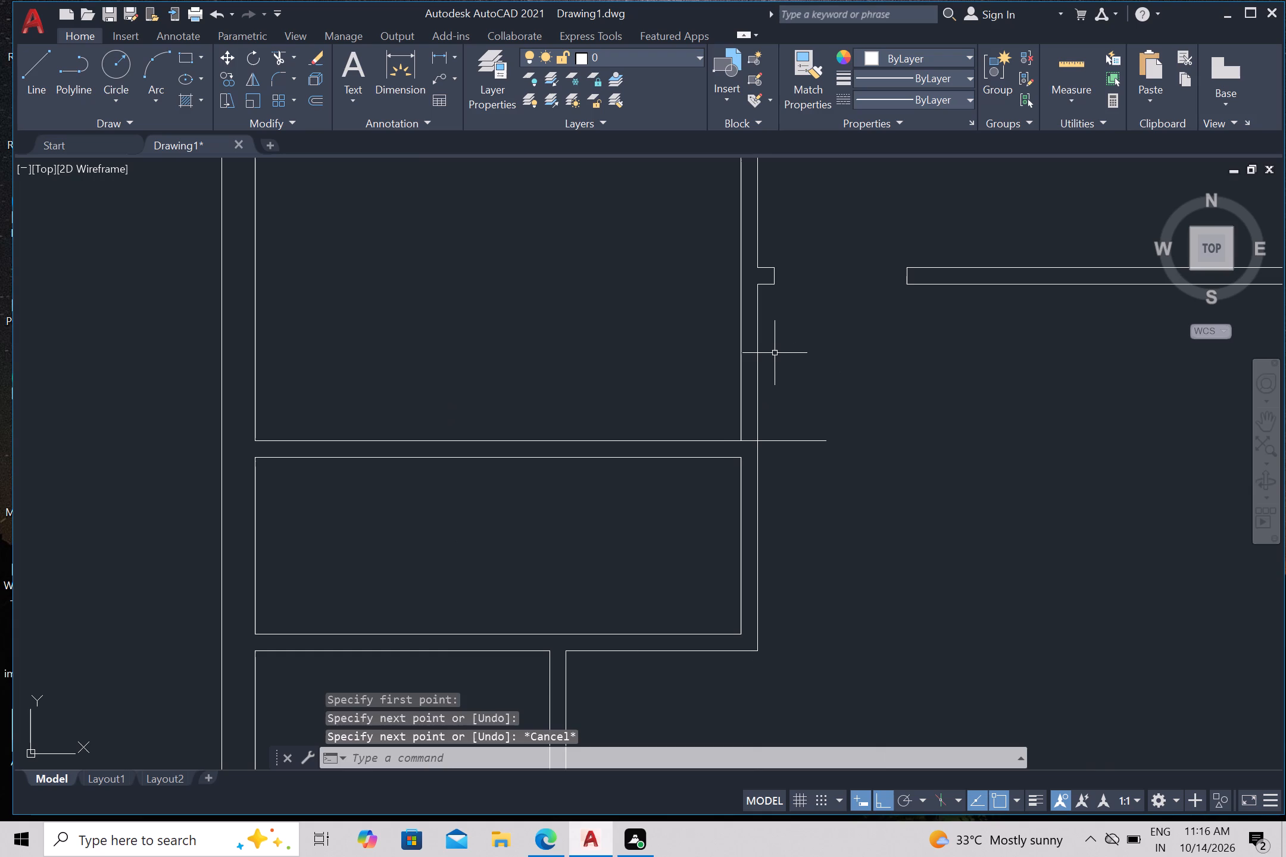
{"action": "key", "text": "l"}
{"action": "key", "text": "Return"}
{"action": "scroll", "coordinate": [781, 337], "scroll_direction": "up", "scroll_amount": 1}
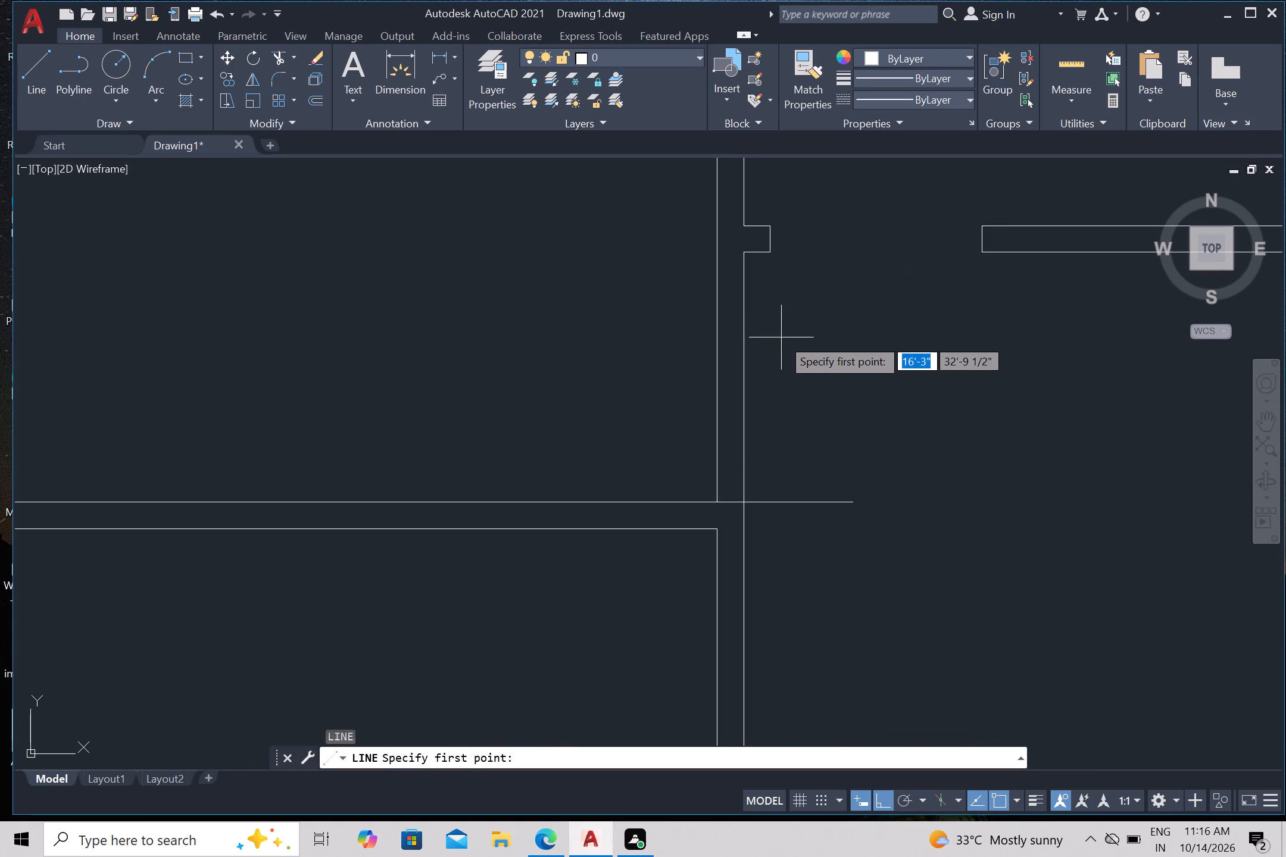
{"action": "left_click", "coordinate": [742, 255]}
{"action": "left_click", "coordinate": [635, 283]}
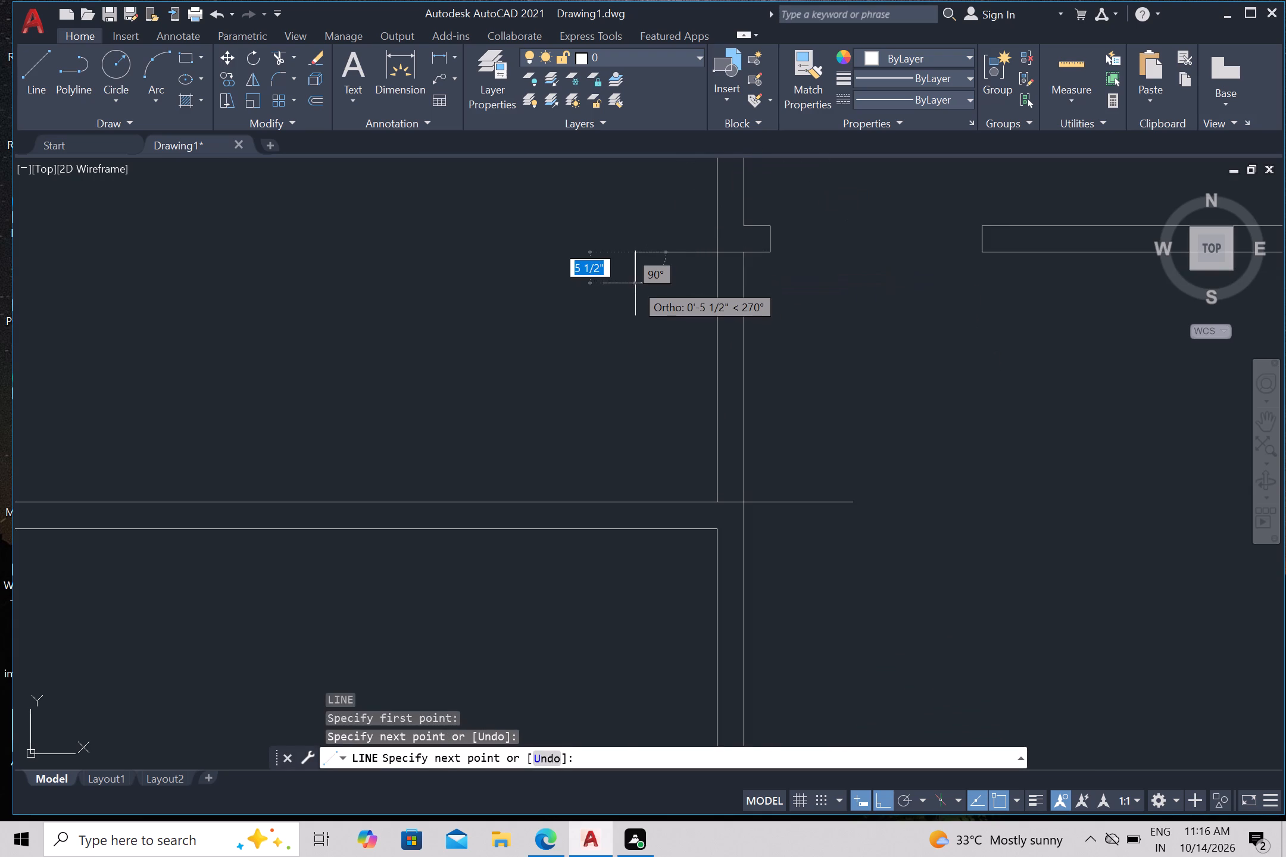
{"action": "key", "text": "Escape"}
Trim both central wall lines between the two horizontal cut lines and remove the cut lines' overhanging ends.
{"action": "type", "text": "tr"}
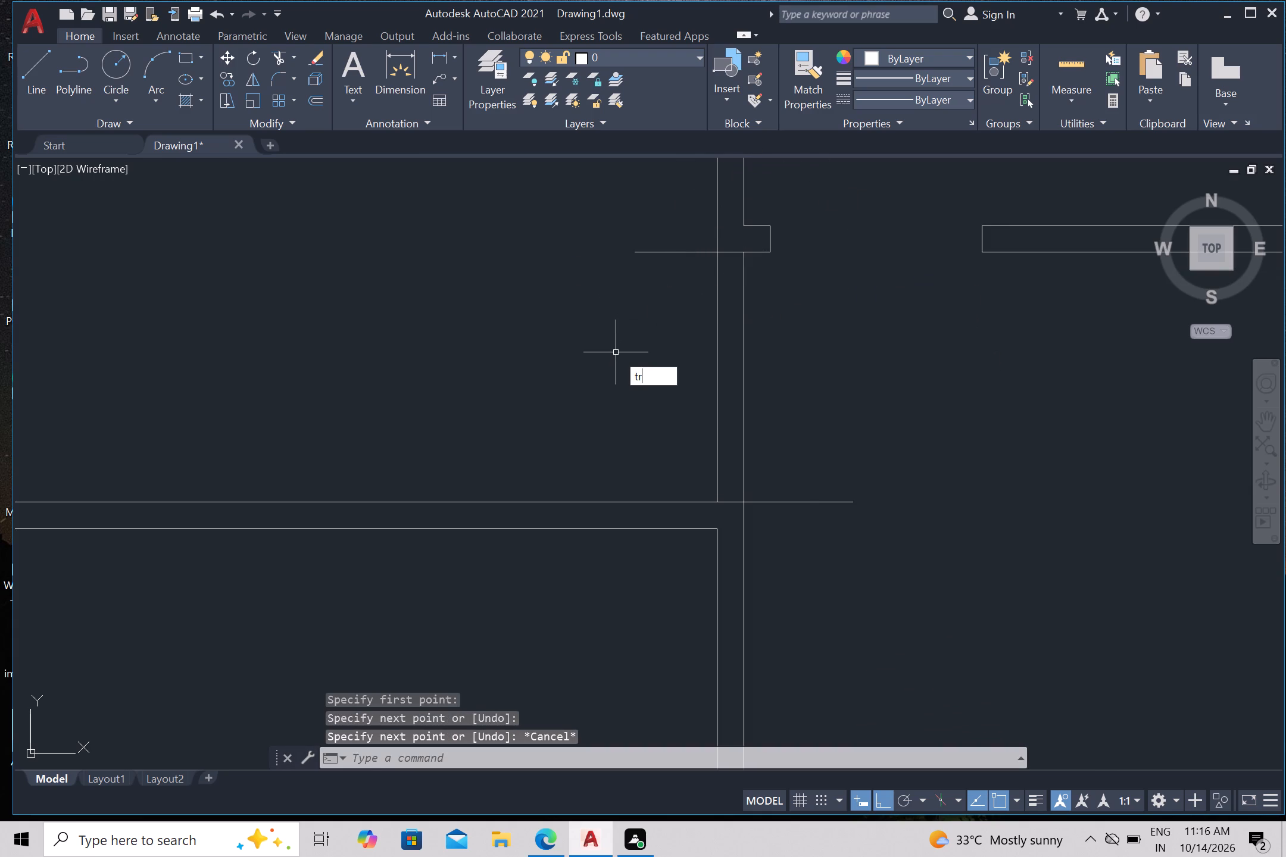
{"action": "key", "text": "Return"}
{"action": "left_click", "coordinate": [638, 351]}
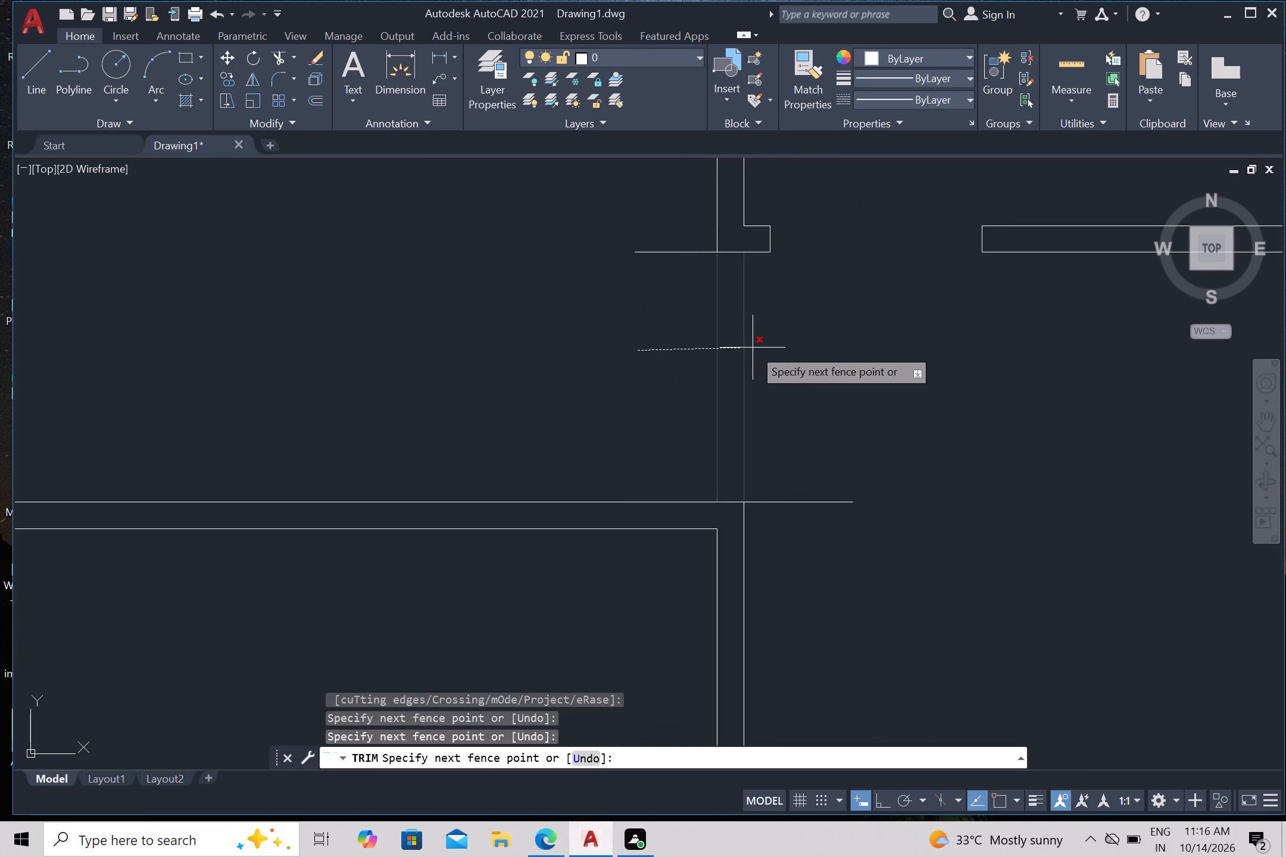
{"action": "left_click", "coordinate": [754, 348]}
{"action": "left_click", "coordinate": [679, 317]}
{"action": "left_click", "coordinate": [661, 227]}
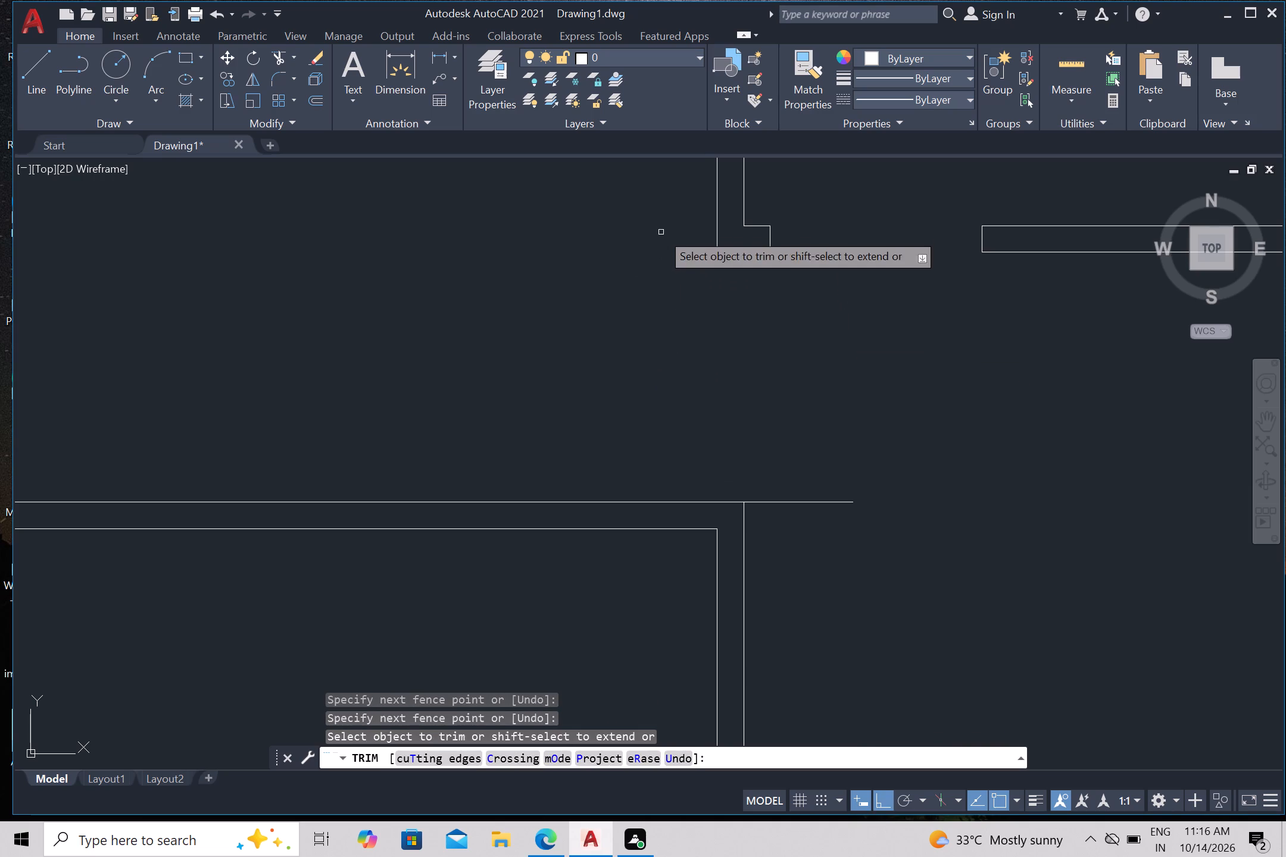
{"action": "left_click", "coordinate": [827, 465]}
{"action": "left_click", "coordinate": [835, 531]}
{"action": "scroll", "coordinate": [836, 533], "scroll_direction": "down", "scroll_amount": 2}
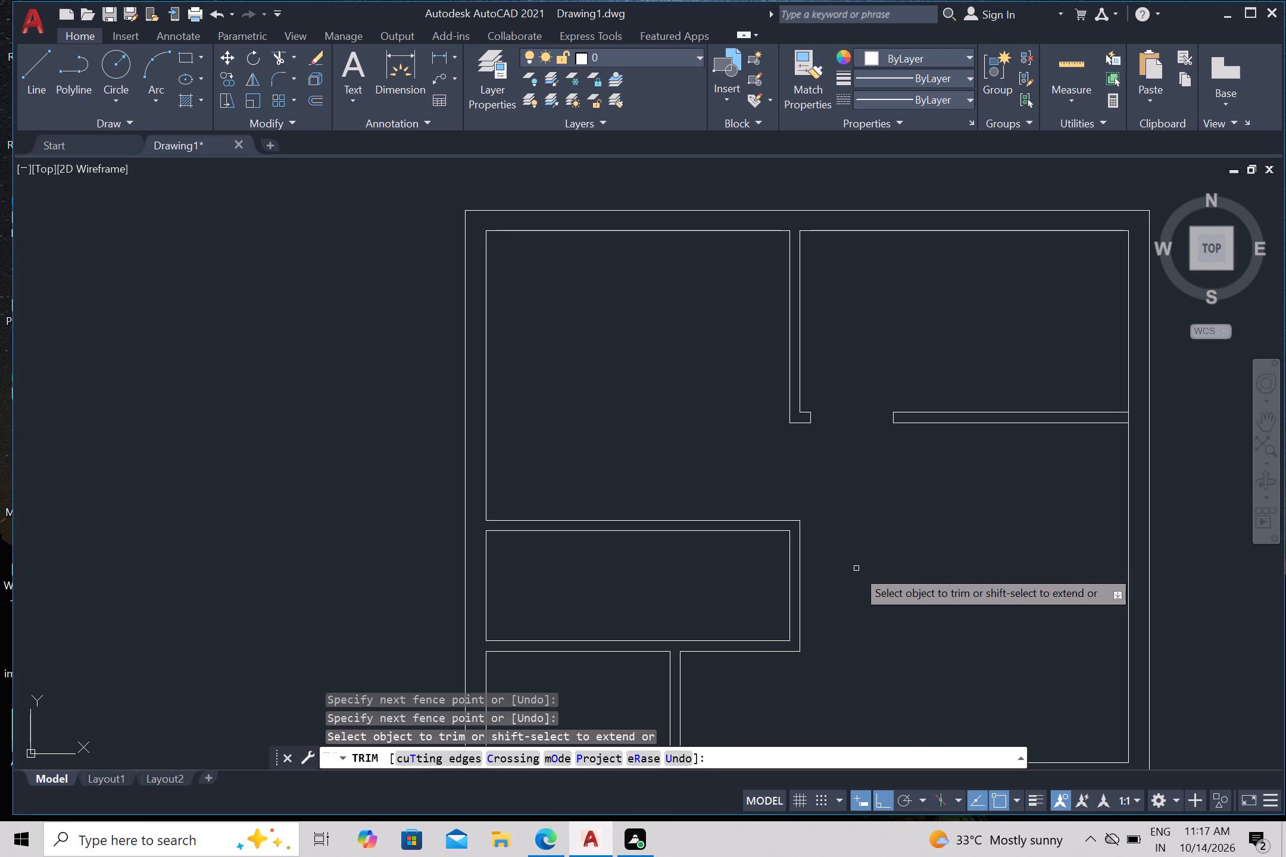
{"action": "middle_click_drag", "start_coordinate": [846, 611], "coordinate": [854, 462]}
{"action": "scroll", "coordinate": [735, 539], "scroll_direction": "up", "scroll_amount": 1}
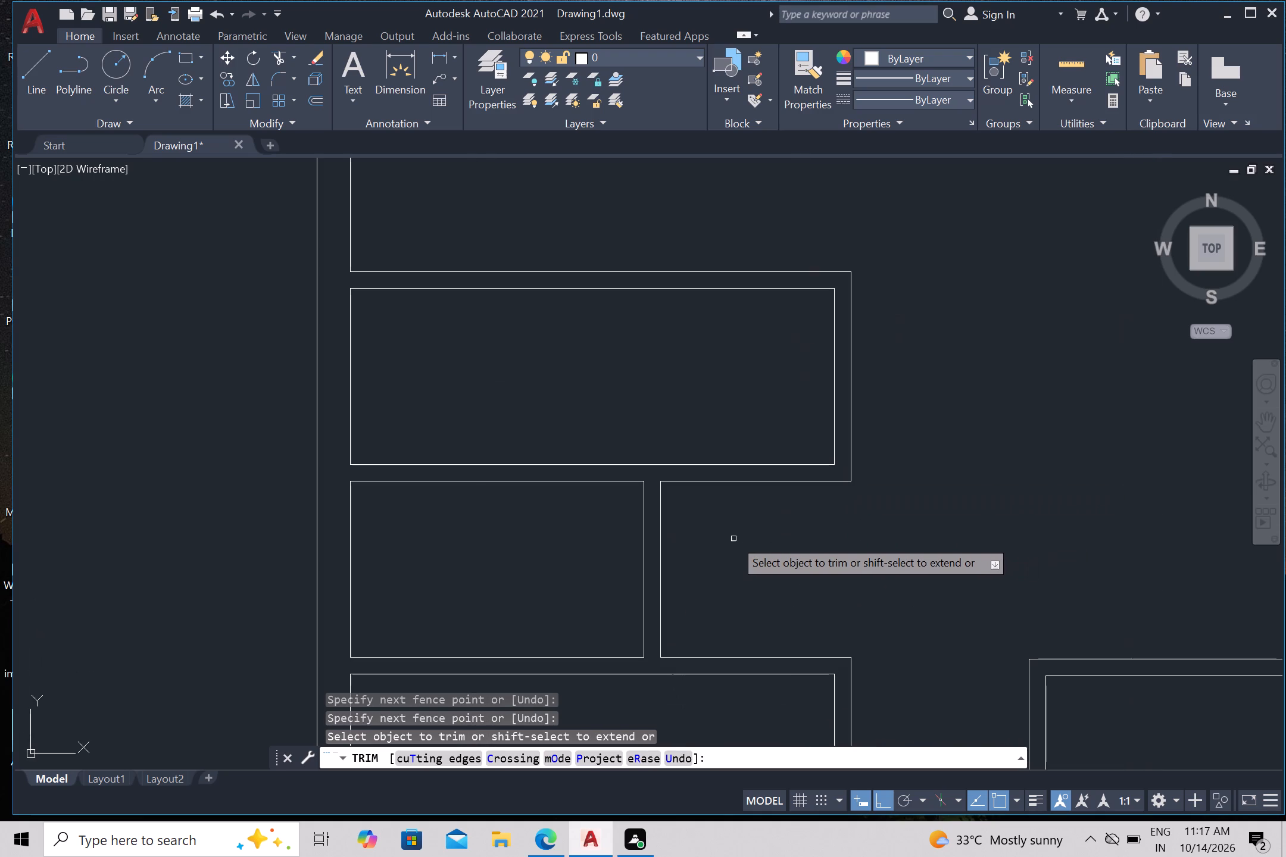
{"action": "key", "text": "Escape"}
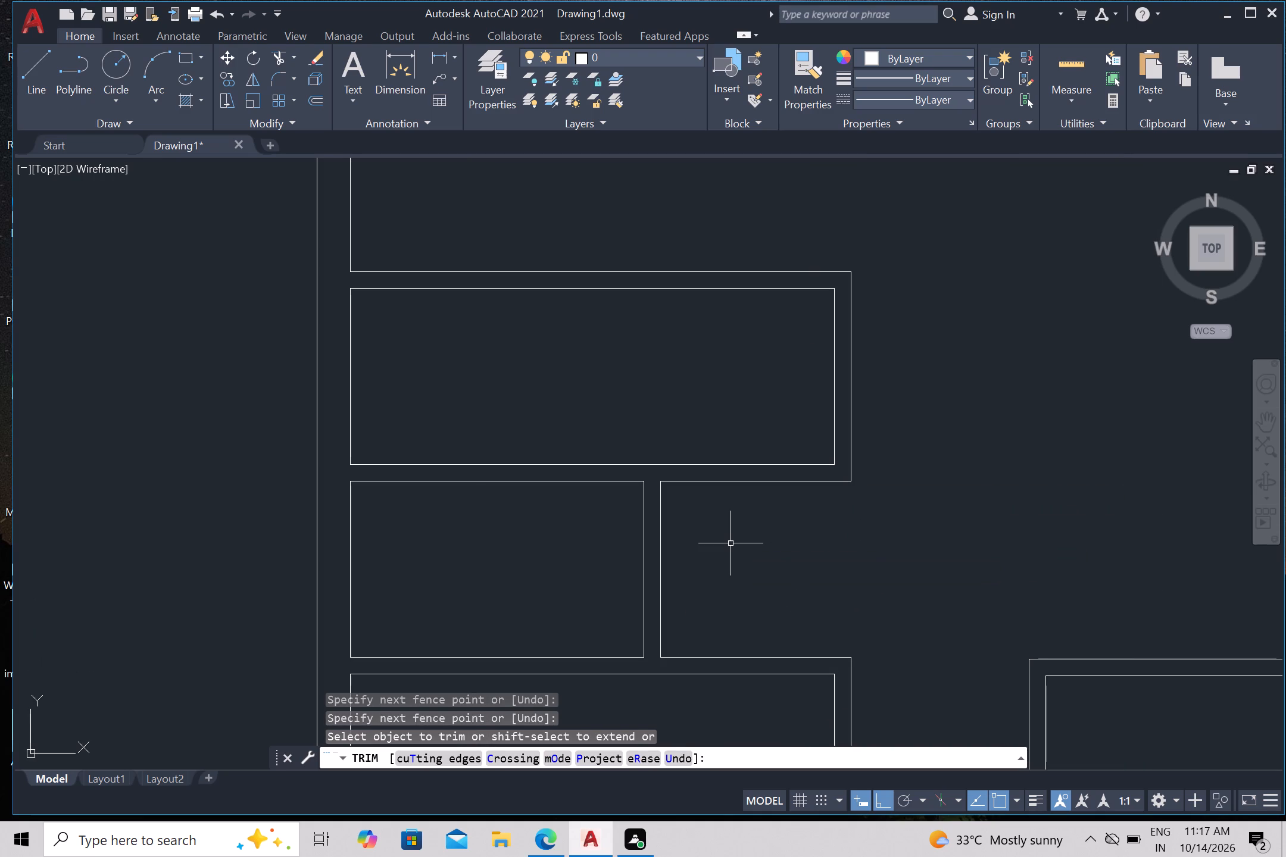
Draw a vertical line upward across the horizontal partition from the top of the short vertical partition's right-hand line.
{"action": "key", "text": "l"}
{"action": "key", "text": "Return"}
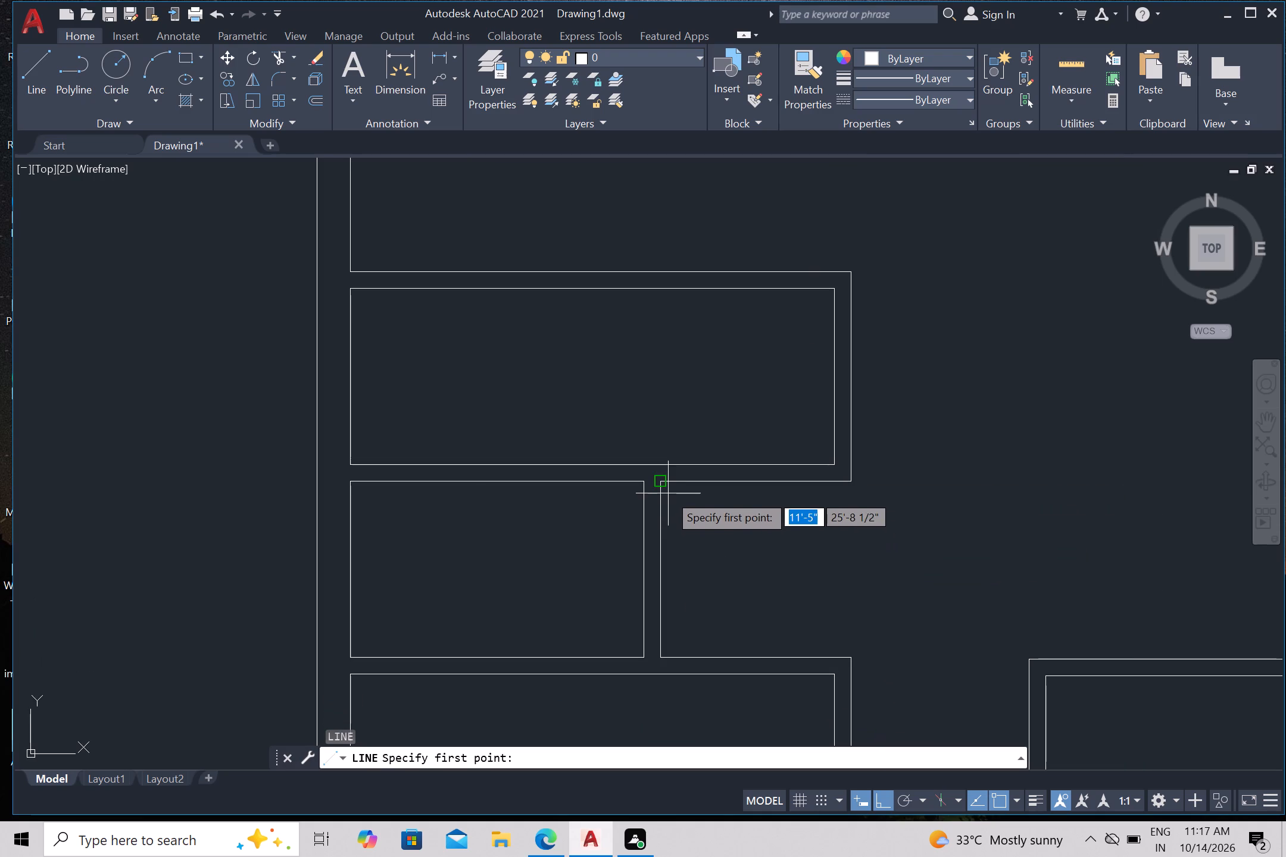
{"action": "left_click", "coordinate": [665, 477]}
{"action": "left_click", "coordinate": [675, 401]}
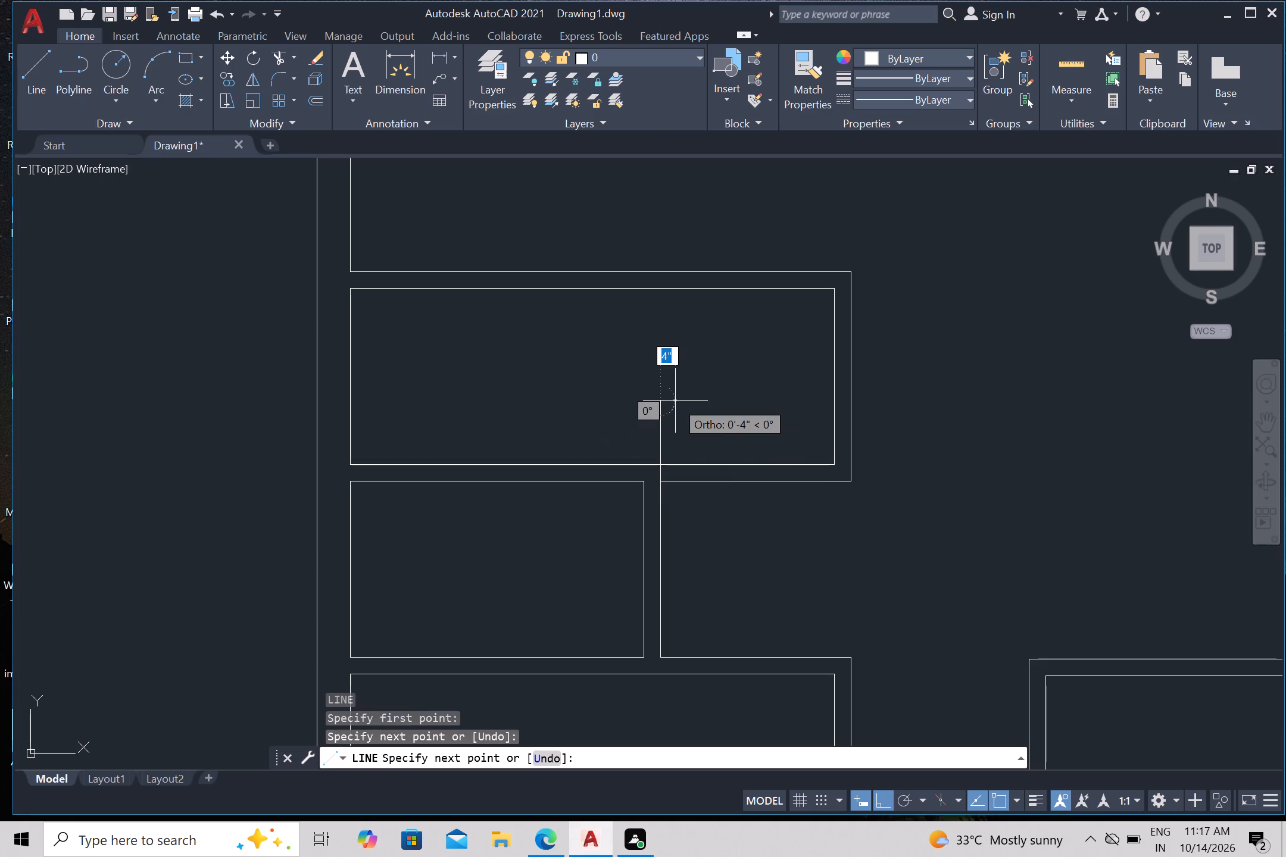
{"action": "key", "text": "Escape"}
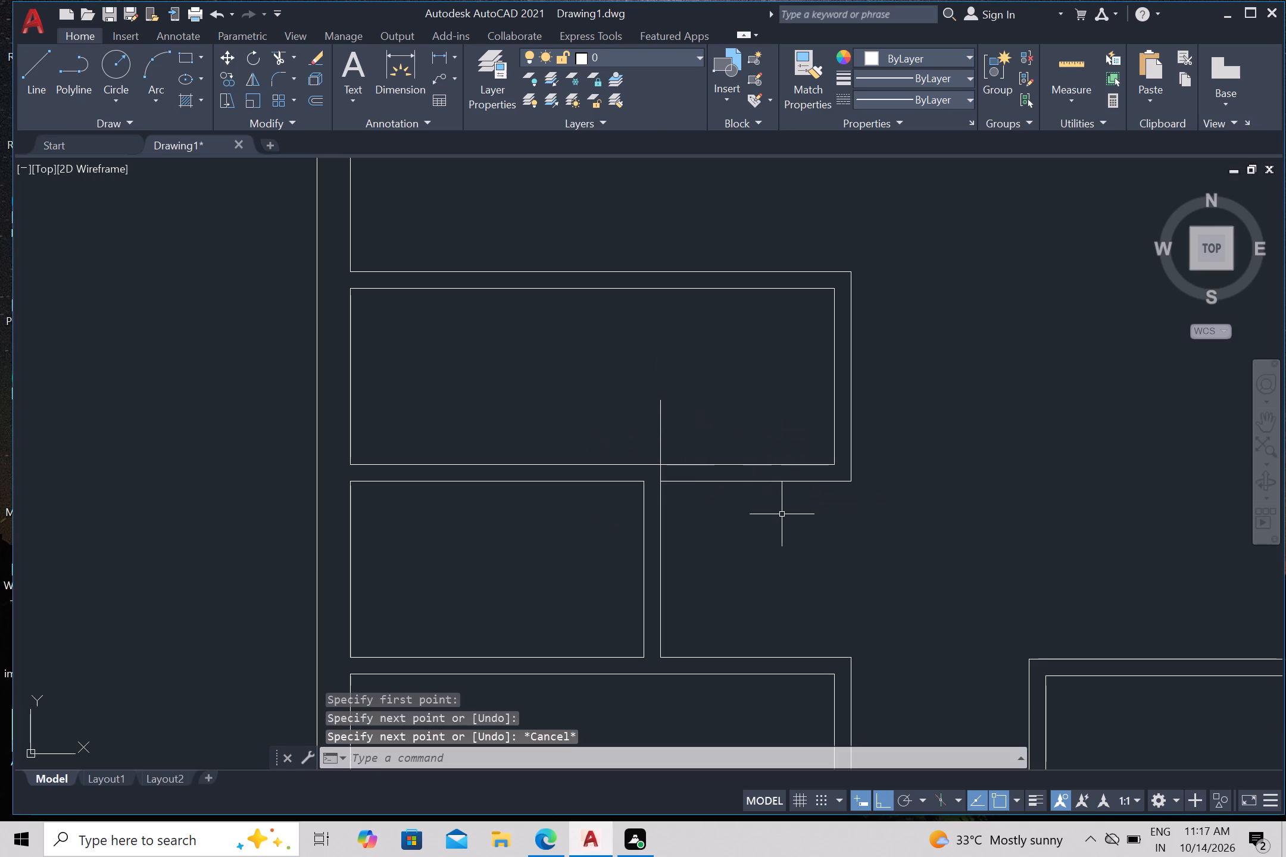
Draw a second vertical line across the same horizontal partition, near its right end at the central wall.
{"action": "key", "text": "l"}
{"action": "key", "text": "Return"}
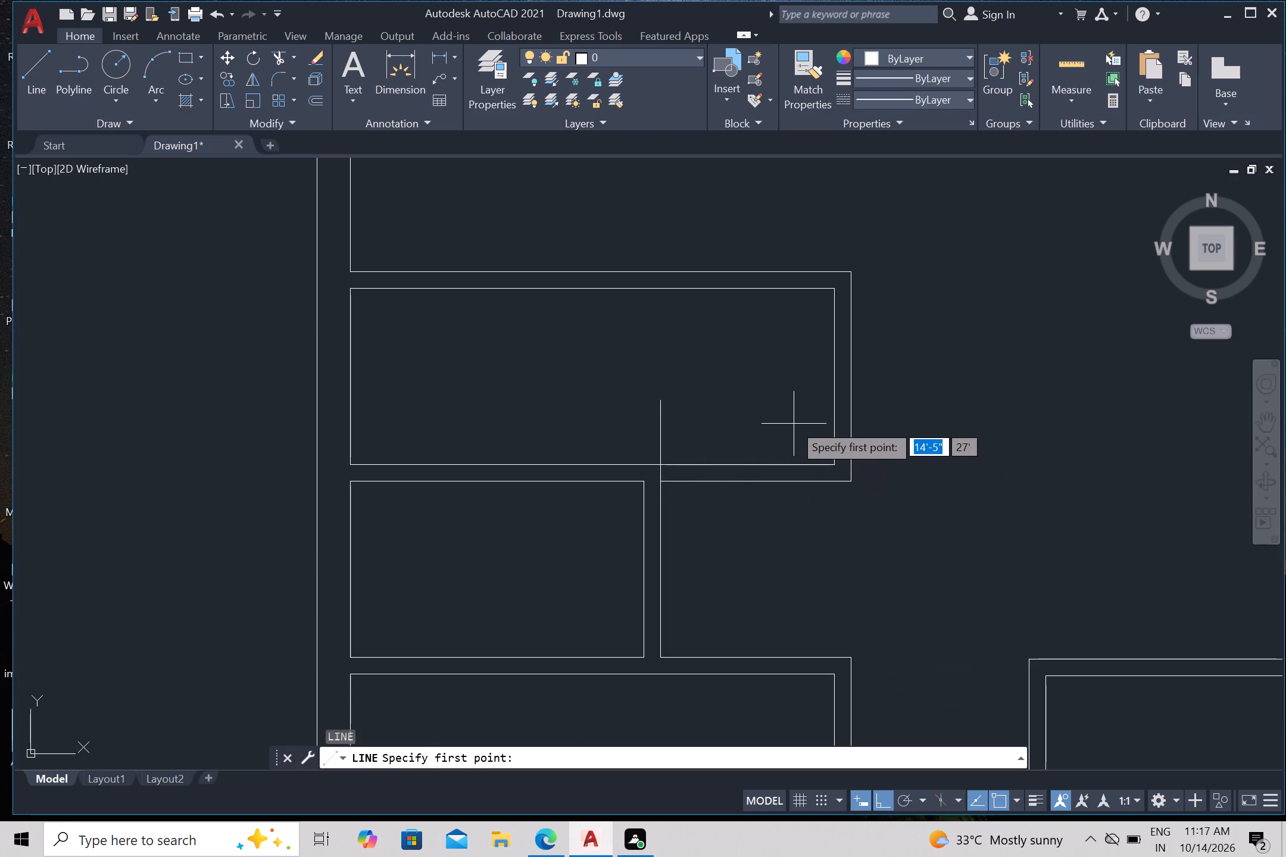
{"action": "left_click", "coordinate": [793, 420]}
{"action": "left_click", "coordinate": [808, 533]}
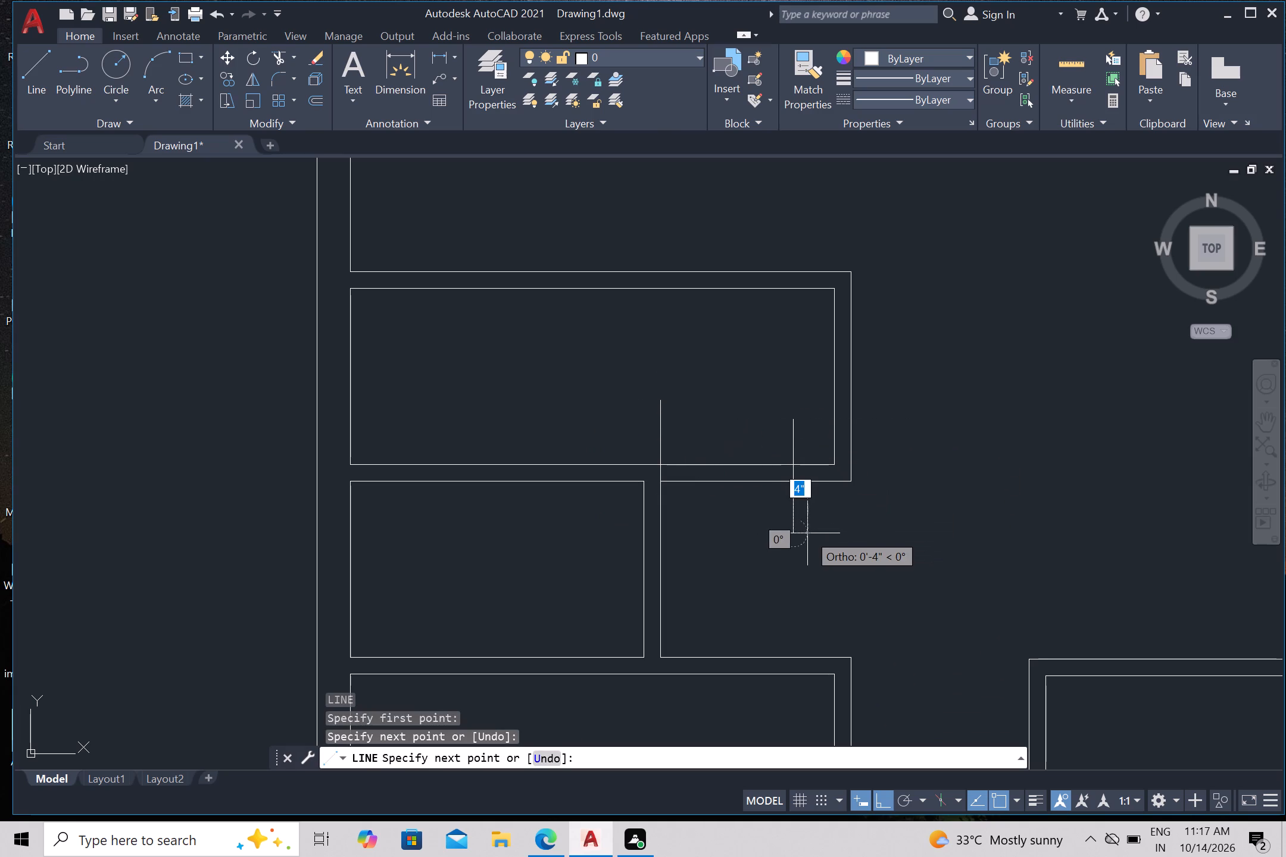
{"action": "key", "text": "Escape"}
Trim both partition lines between the two vertical cut lines and remove the cut lines' overhanging ends.
{"action": "key", "text": "t"}
{"action": "key", "text": "r"}
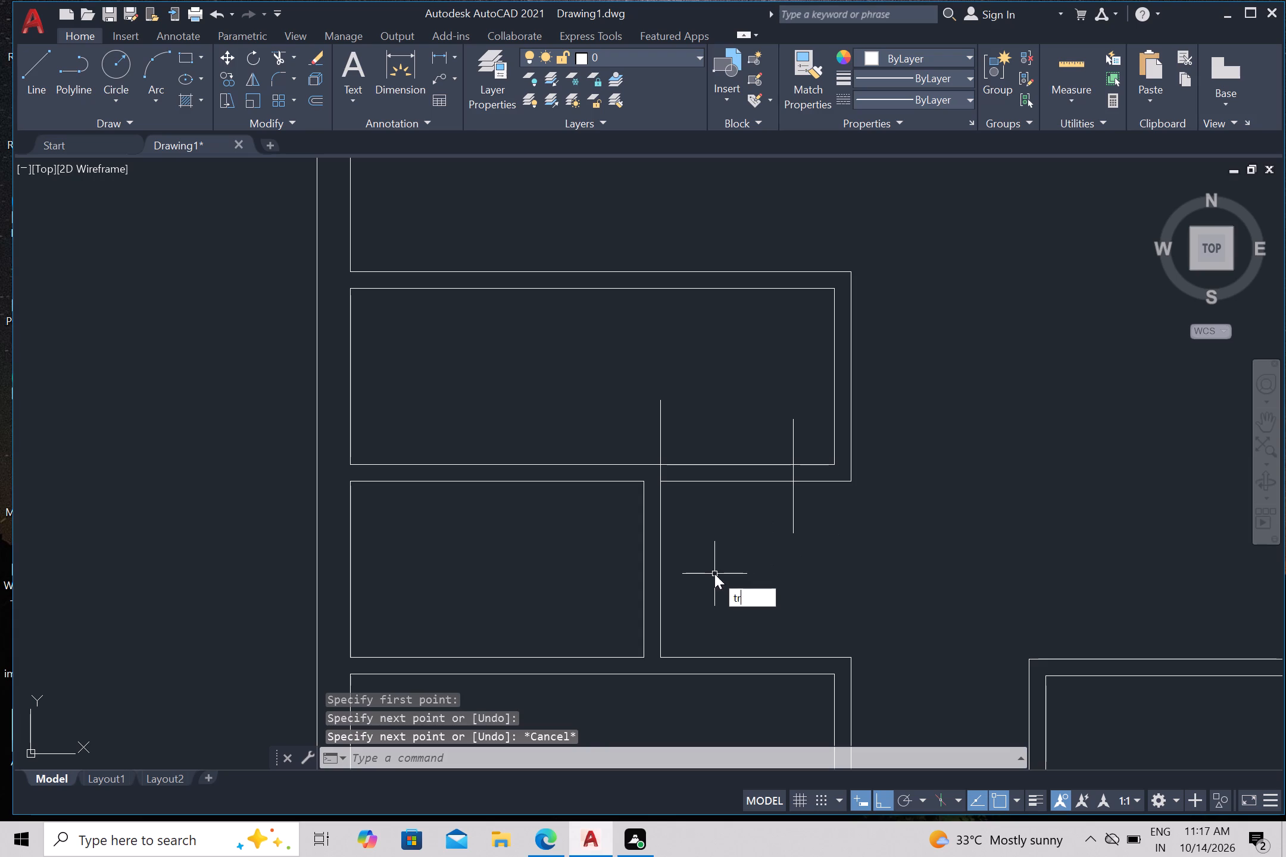
{"action": "key", "text": "Return"}
{"action": "left_click", "coordinate": [719, 521]}
{"action": "left_click", "coordinate": [726, 399]}
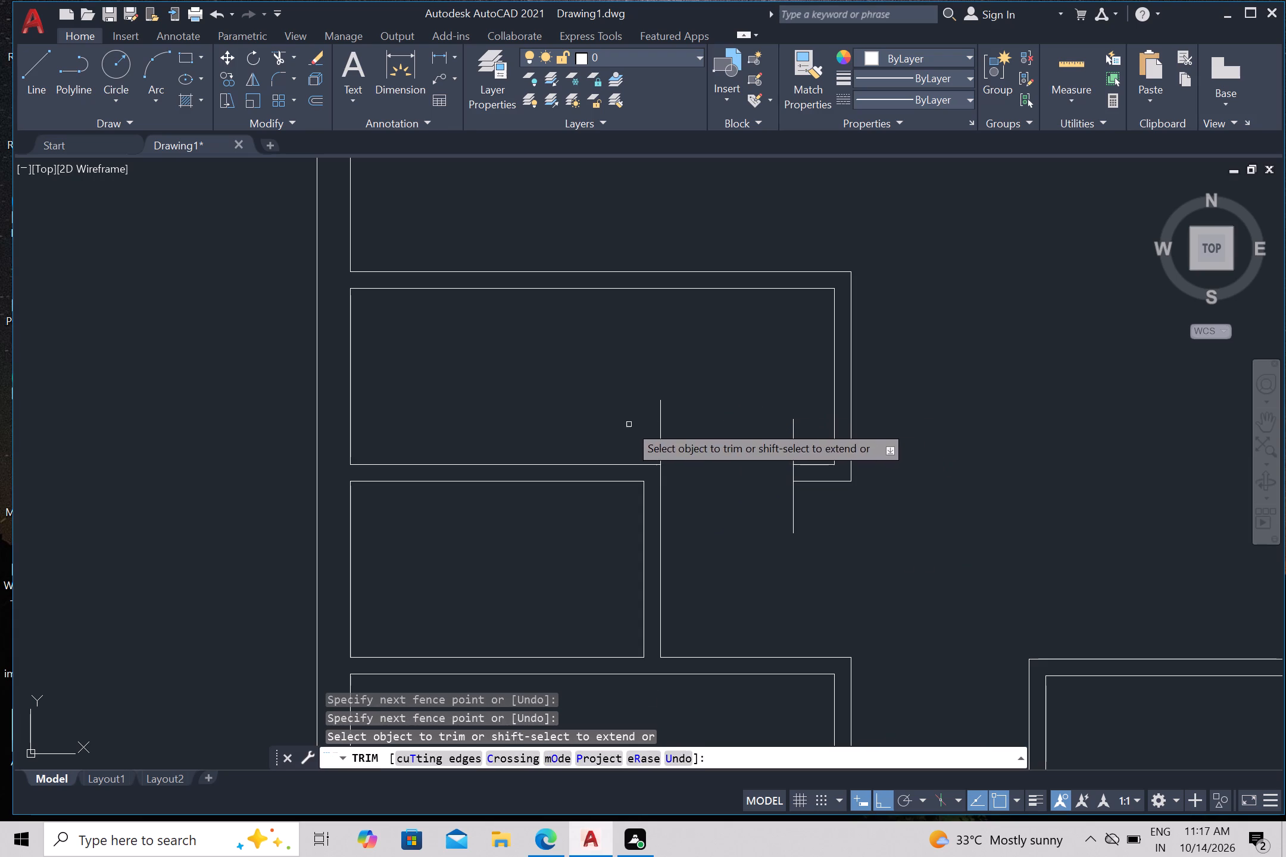
{"action": "left_click", "coordinate": [629, 424]}
{"action": "left_click", "coordinate": [802, 440]}
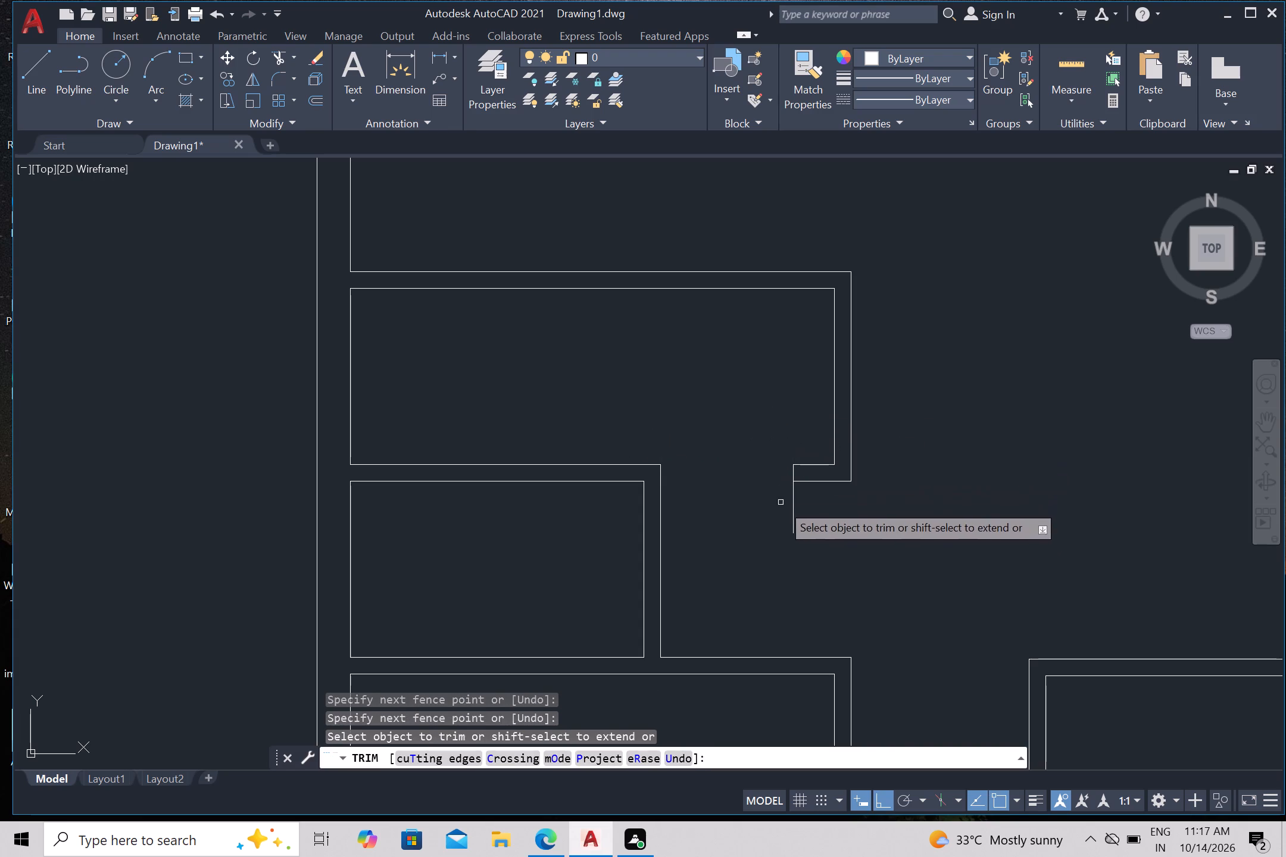
{"action": "left_click", "coordinate": [809, 517]}
{"action": "left_click", "coordinate": [779, 522]}
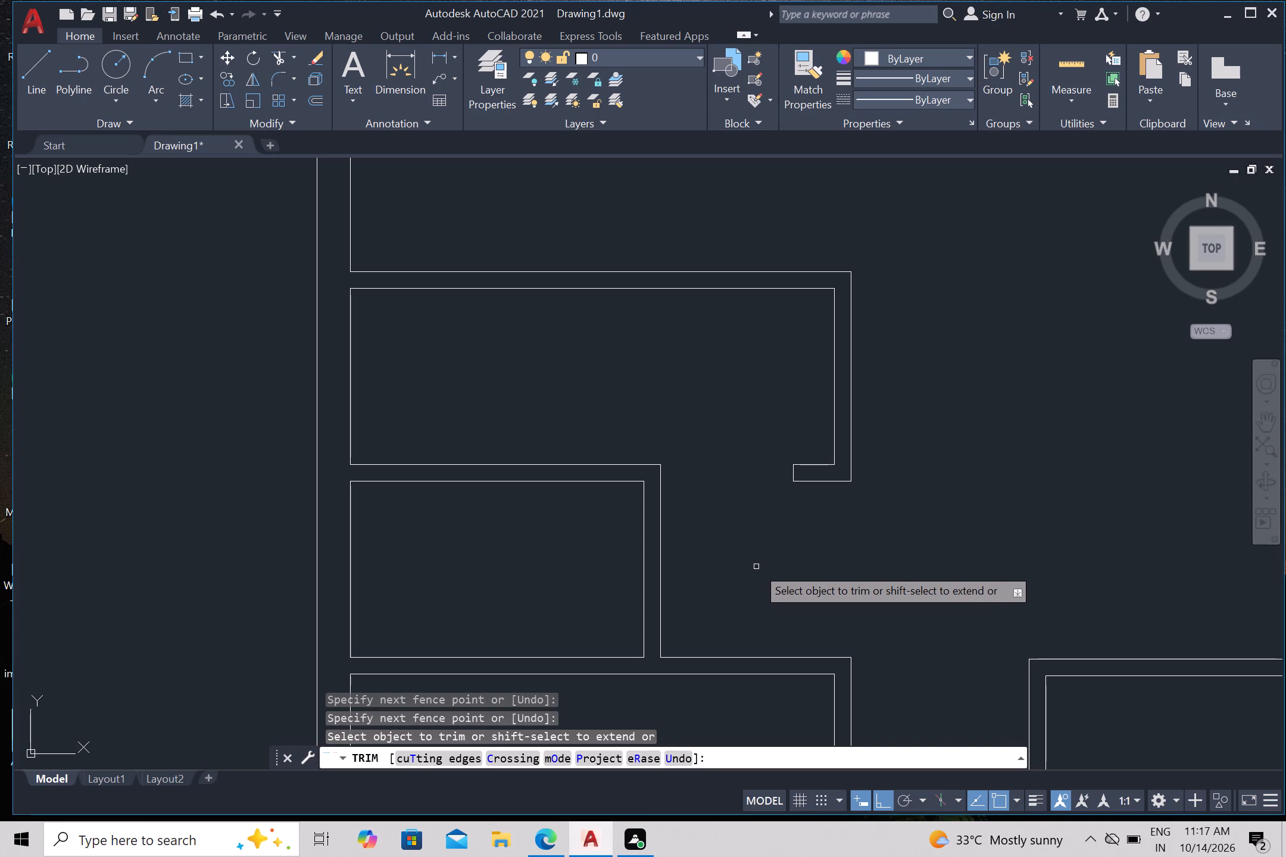
{"action": "middle_click_drag", "start_coordinate": [753, 570], "coordinate": [764, 505]}
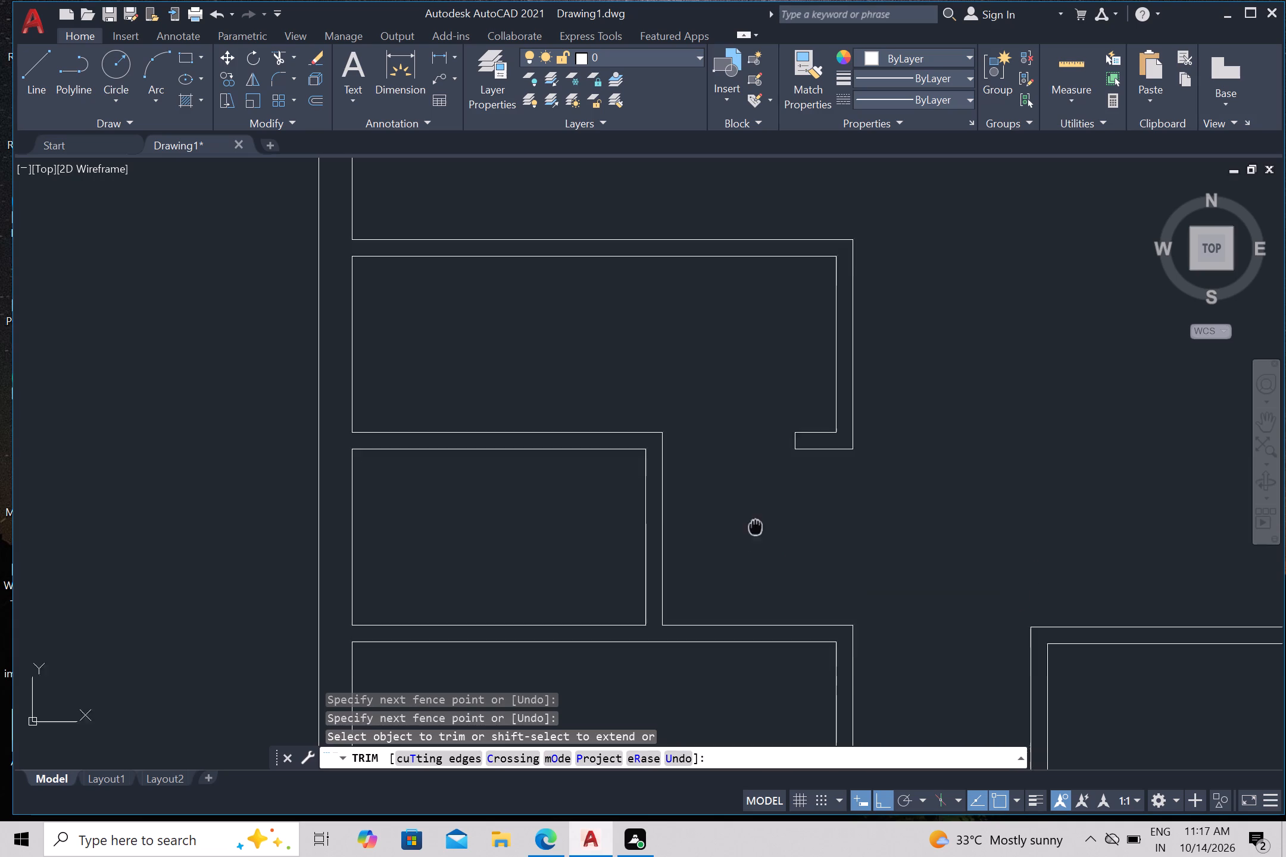
{"action": "middle_click_drag", "start_coordinate": [764, 505], "coordinate": [796, 352]}
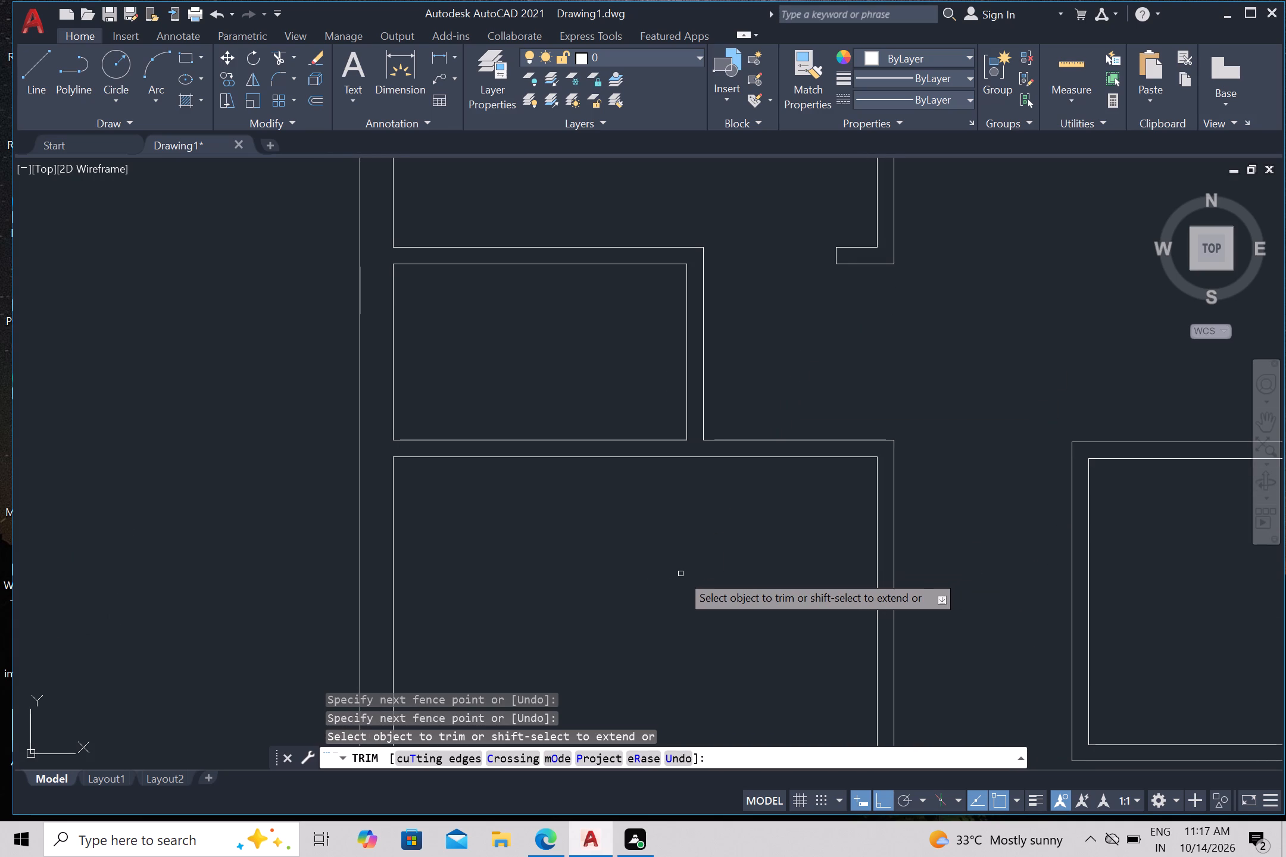
{"action": "key", "text": "Escape"}
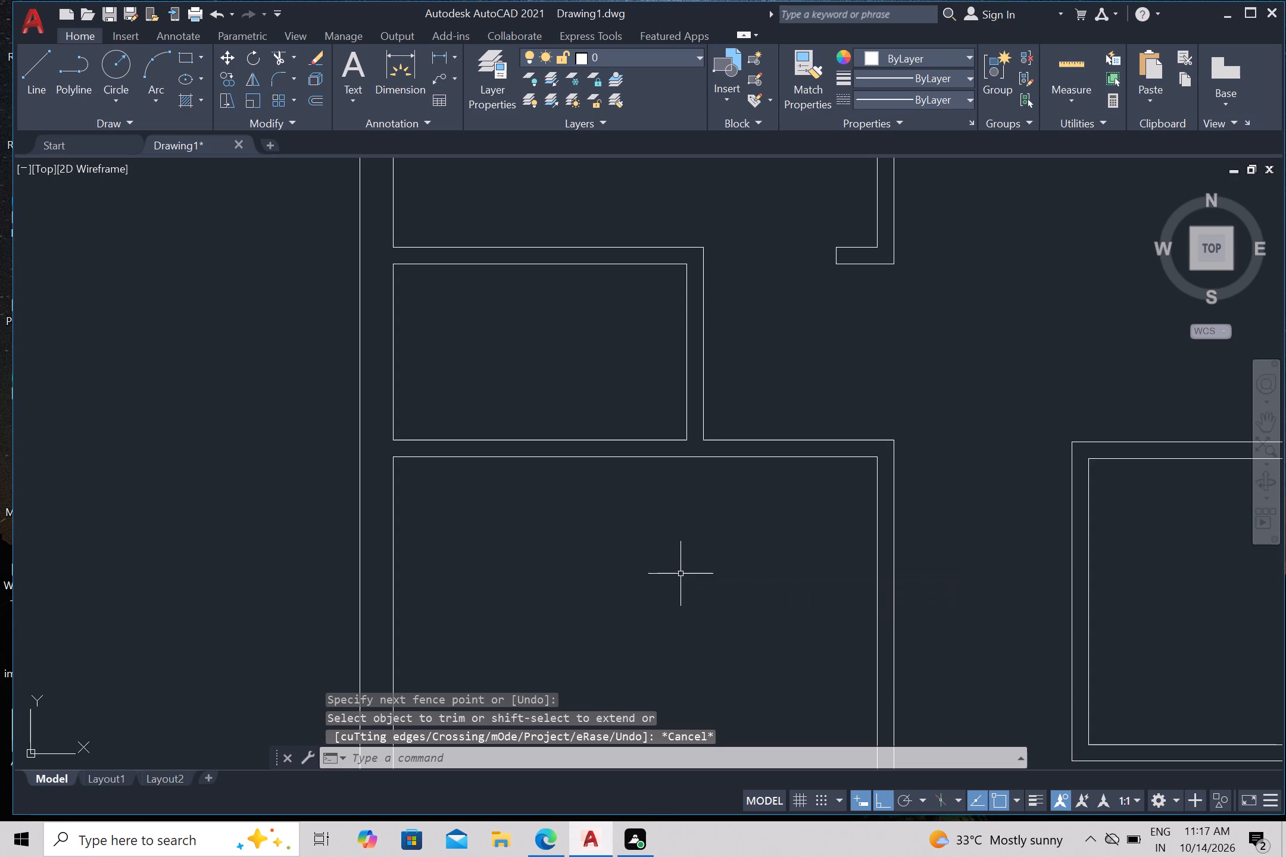
Draw a vertical line downward across the lower horizontal partition from the small middle left room's lower right corner.
{"action": "key", "text": "l"}
{"action": "key", "text": "Return"}
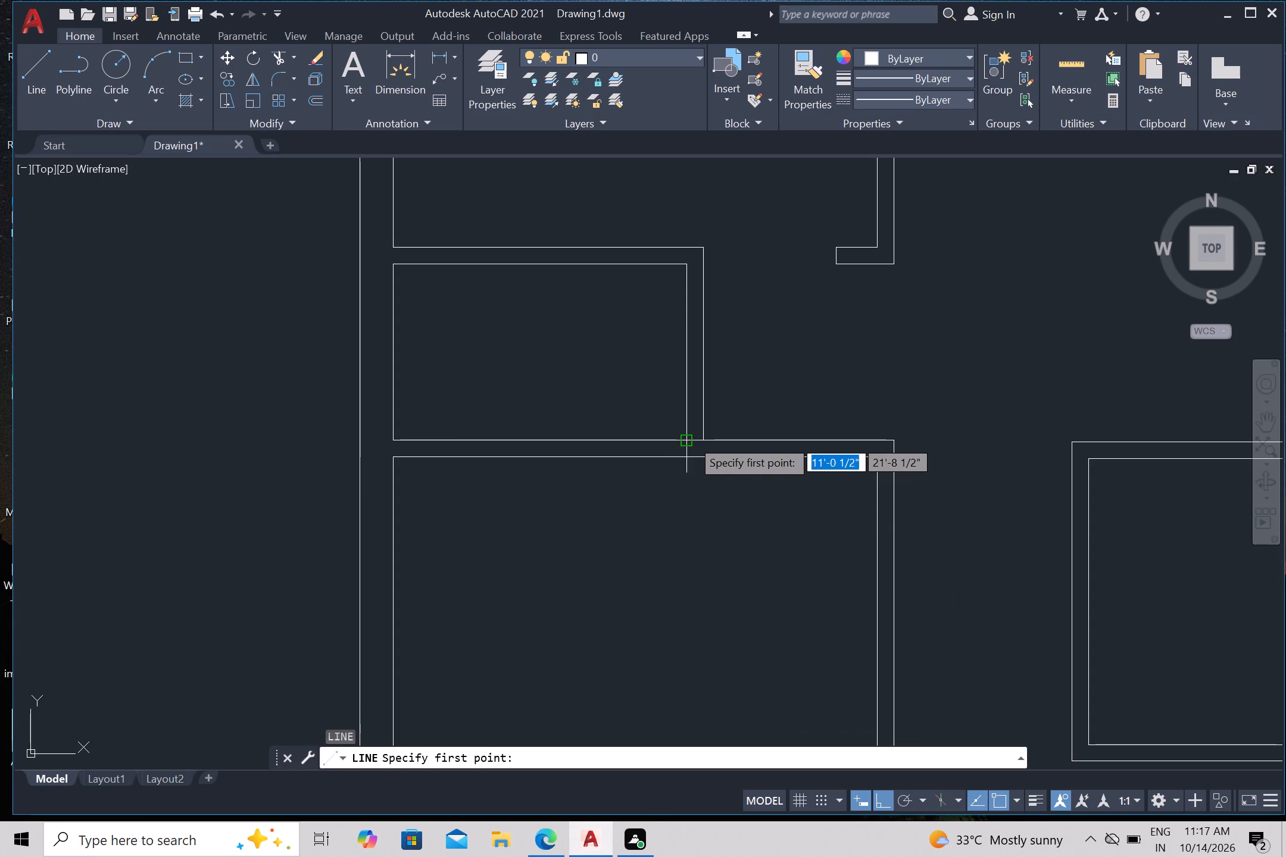
{"action": "left_click", "coordinate": [689, 436]}
{"action": "left_click", "coordinate": [674, 536]}
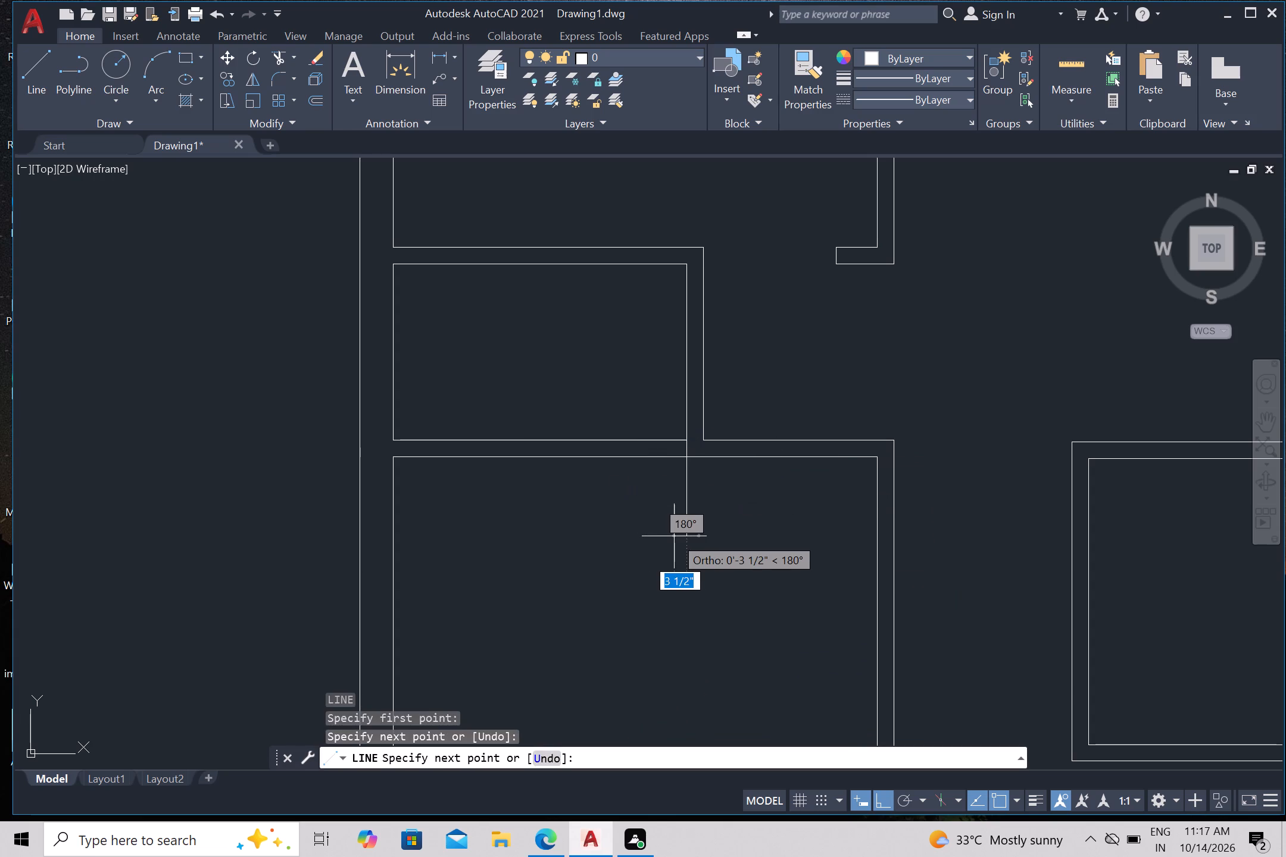
{"action": "key", "text": "Escape"}
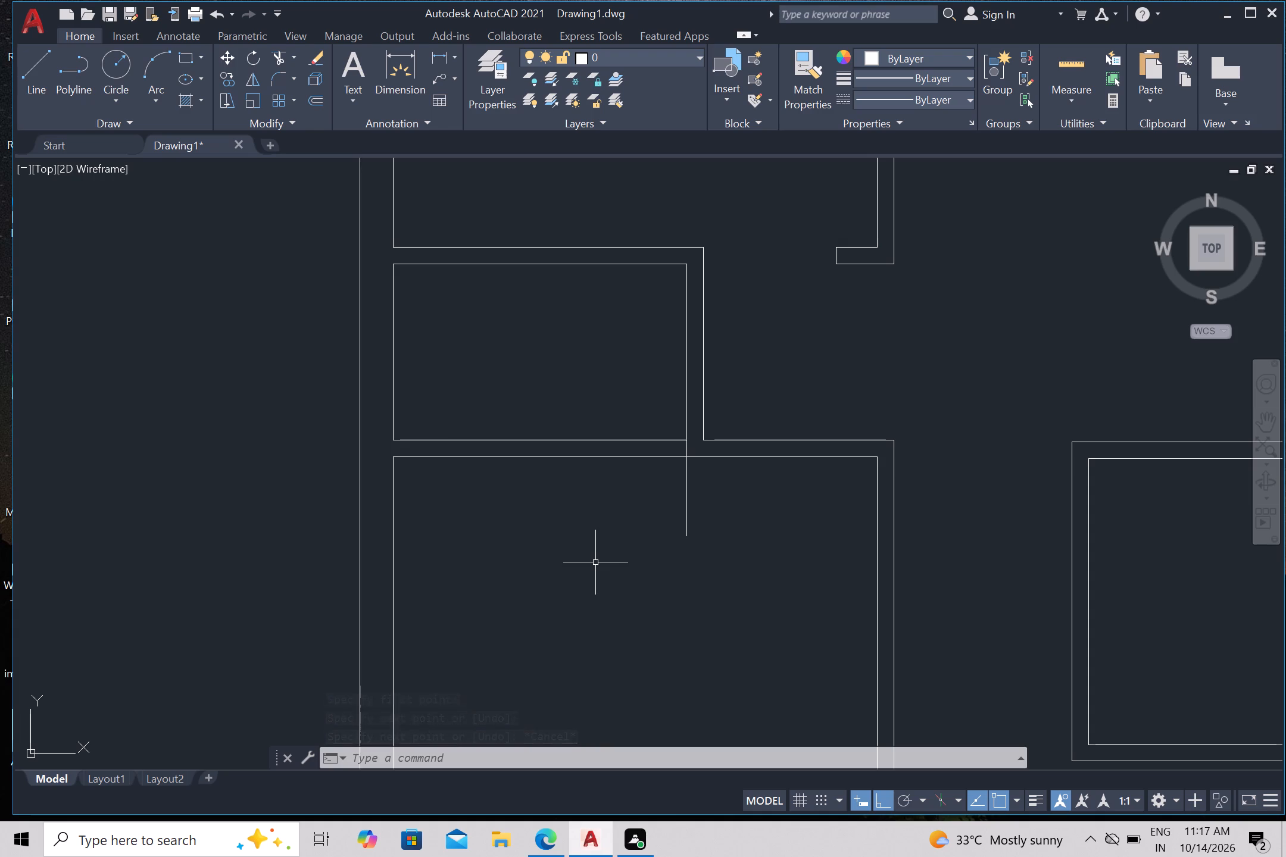
Draw a second vertical line, about 2' long, downward across the small middle left room's lower partition, near the partition's midpoint.
{"action": "key", "text": "l"}
{"action": "key", "text": "Return"}
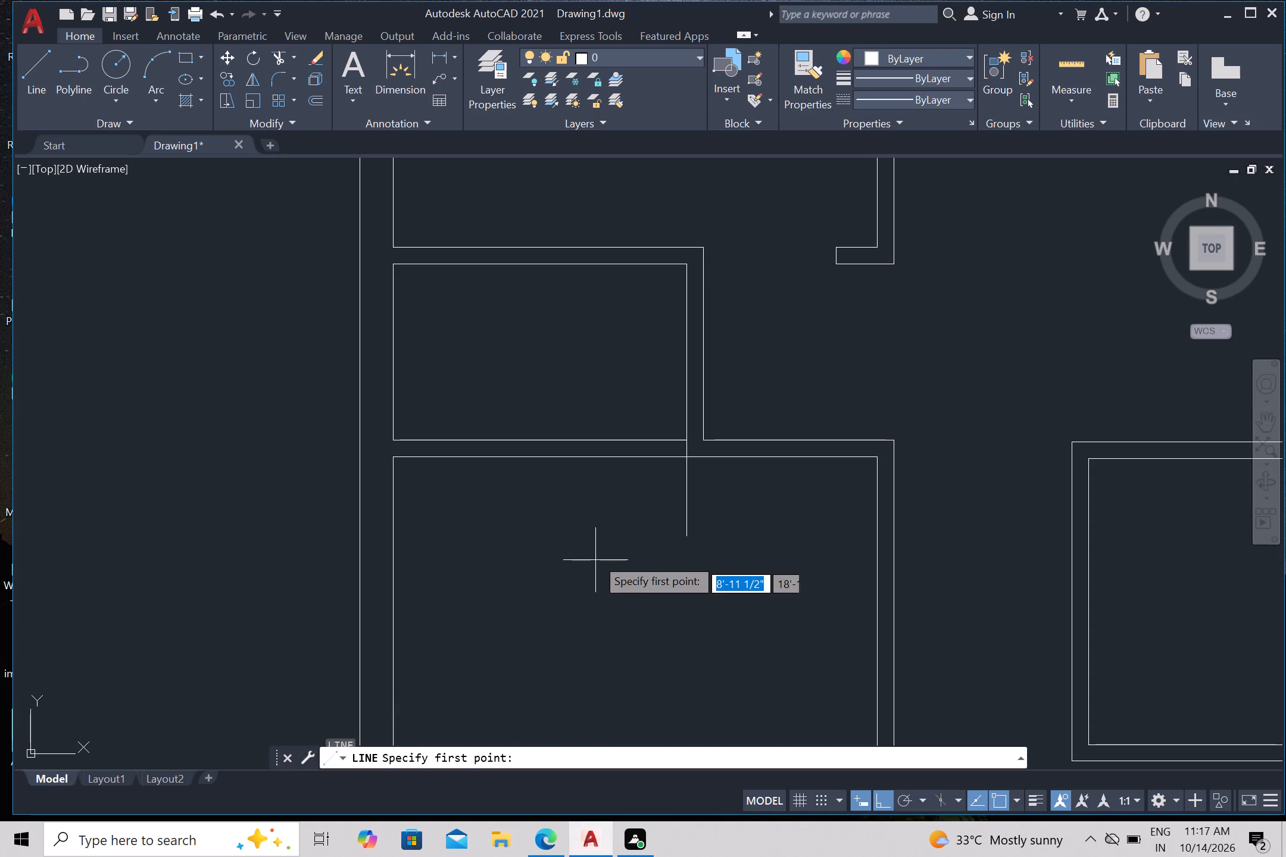
{"action": "left_click", "coordinate": [554, 428]}
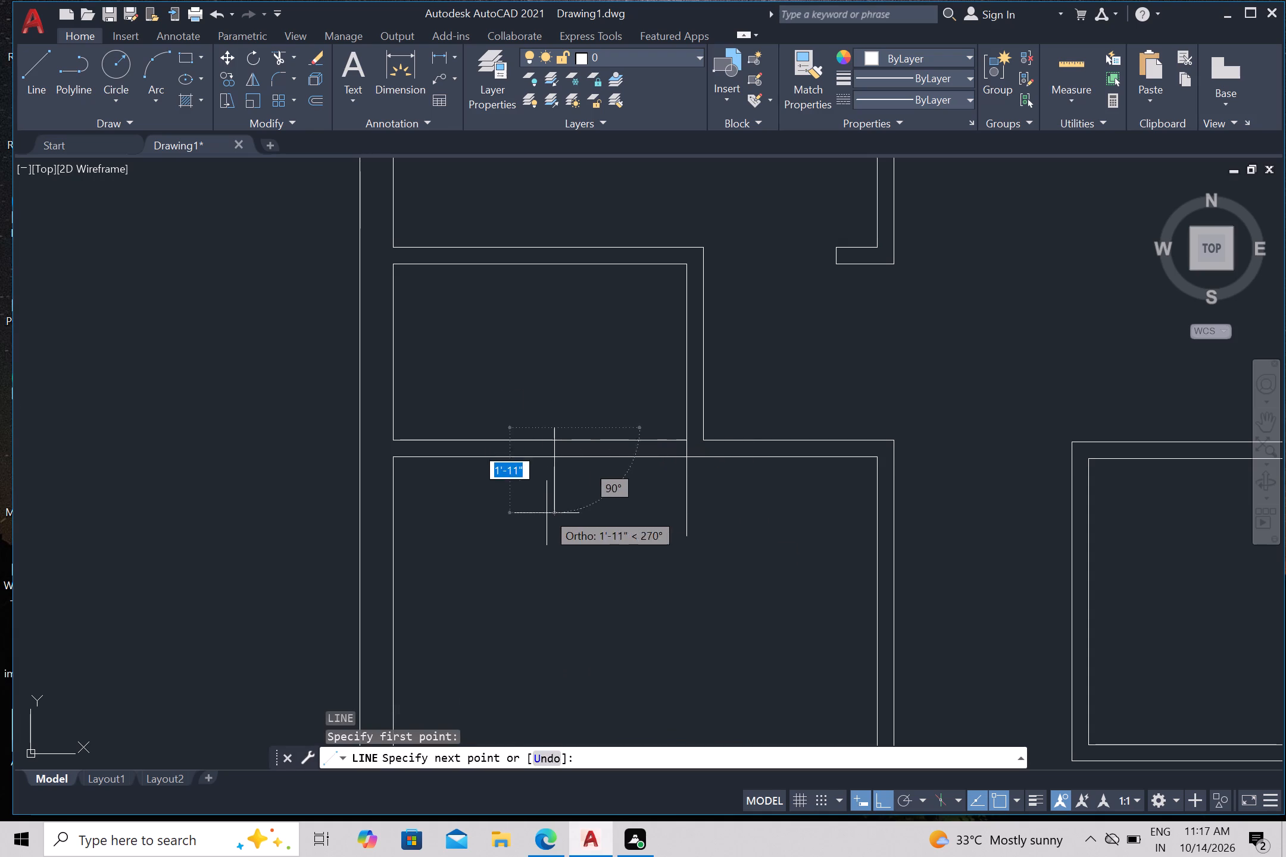
{"action": "left_click", "coordinate": [547, 519]}
{"action": "key", "text": "Escape"}
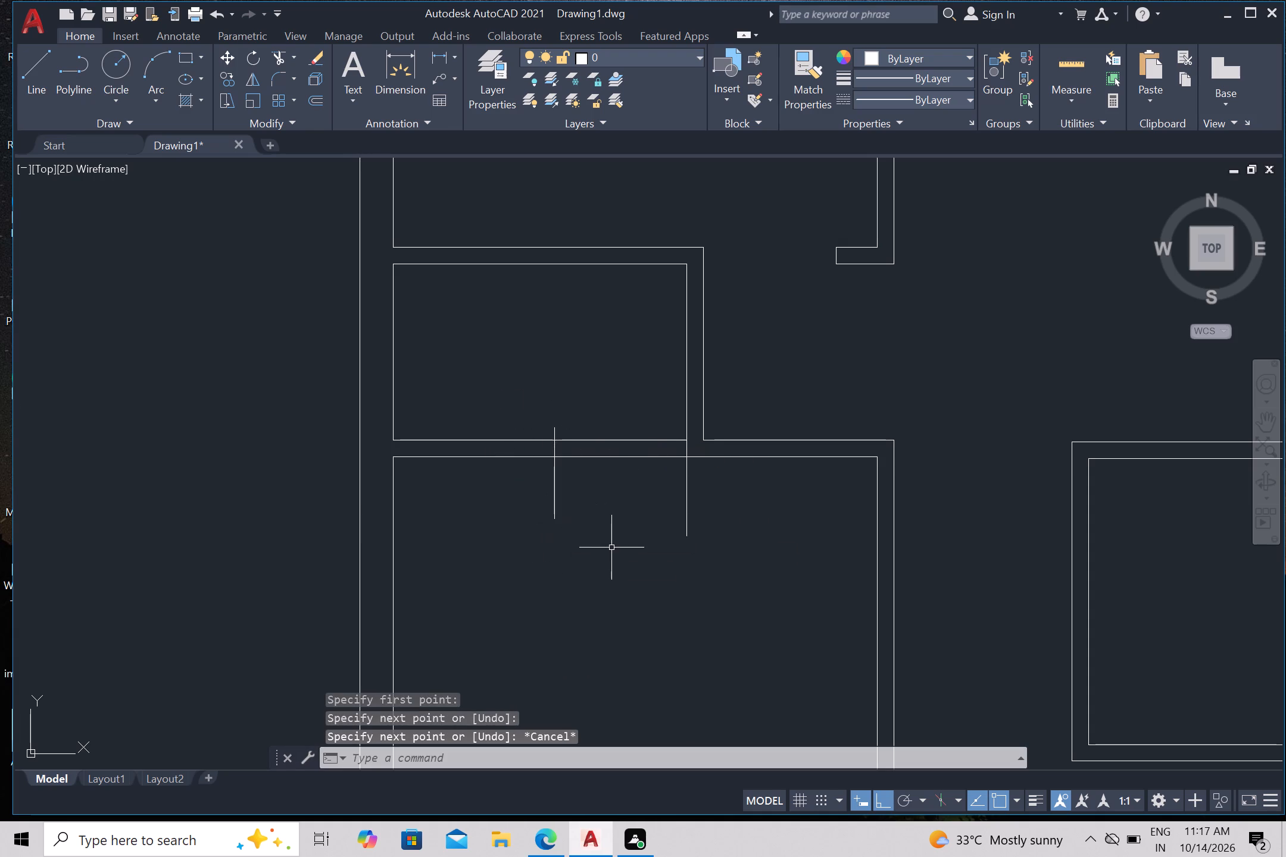
Trim both lower partition lines between the two vertical cut lines and remove the cut lines' overhanging ends.
{"action": "type", "text": "tr"}
{"action": "key", "text": "Return"}
{"action": "left_click", "coordinate": [641, 493]}
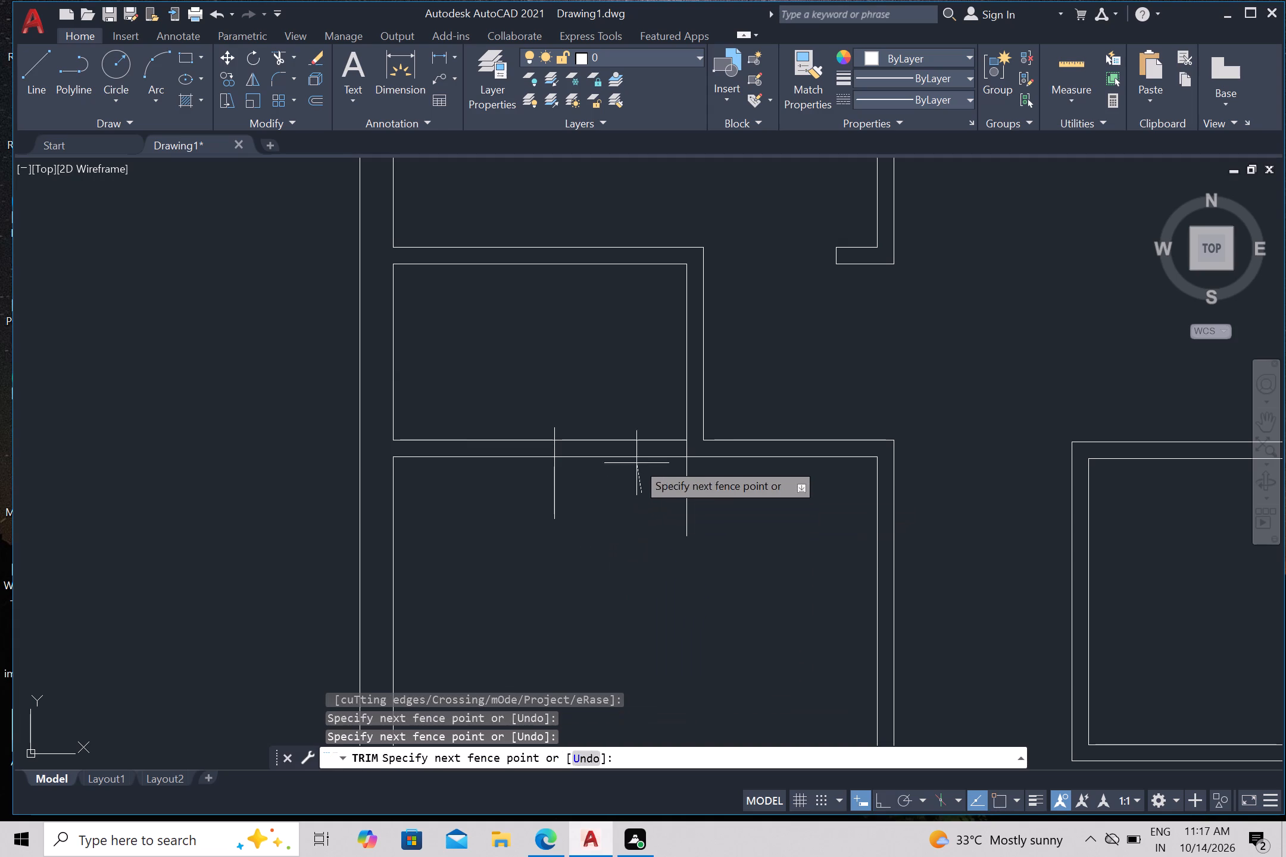
{"action": "left_click", "coordinate": [633, 418]}
{"action": "left_click", "coordinate": [511, 495]}
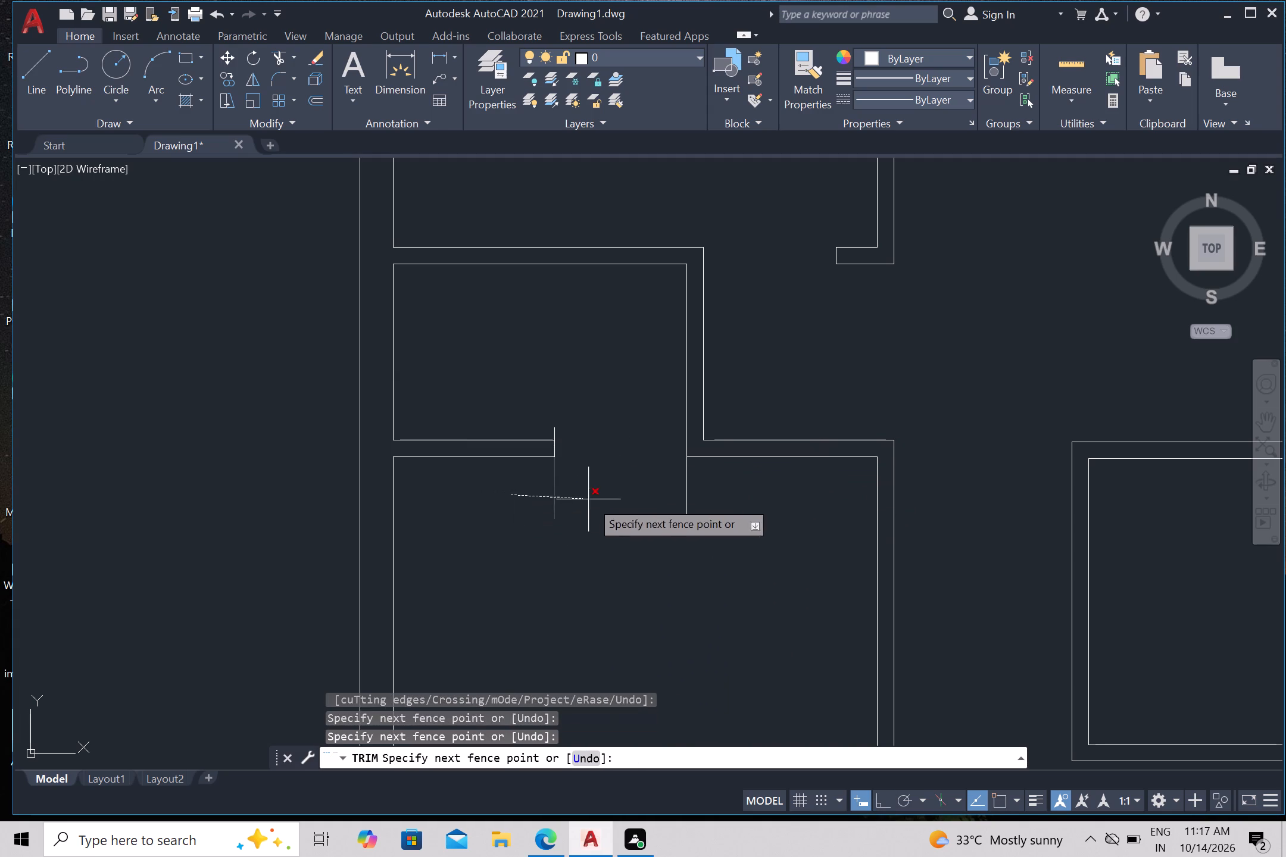
{"action": "left_click", "coordinate": [725, 490]}
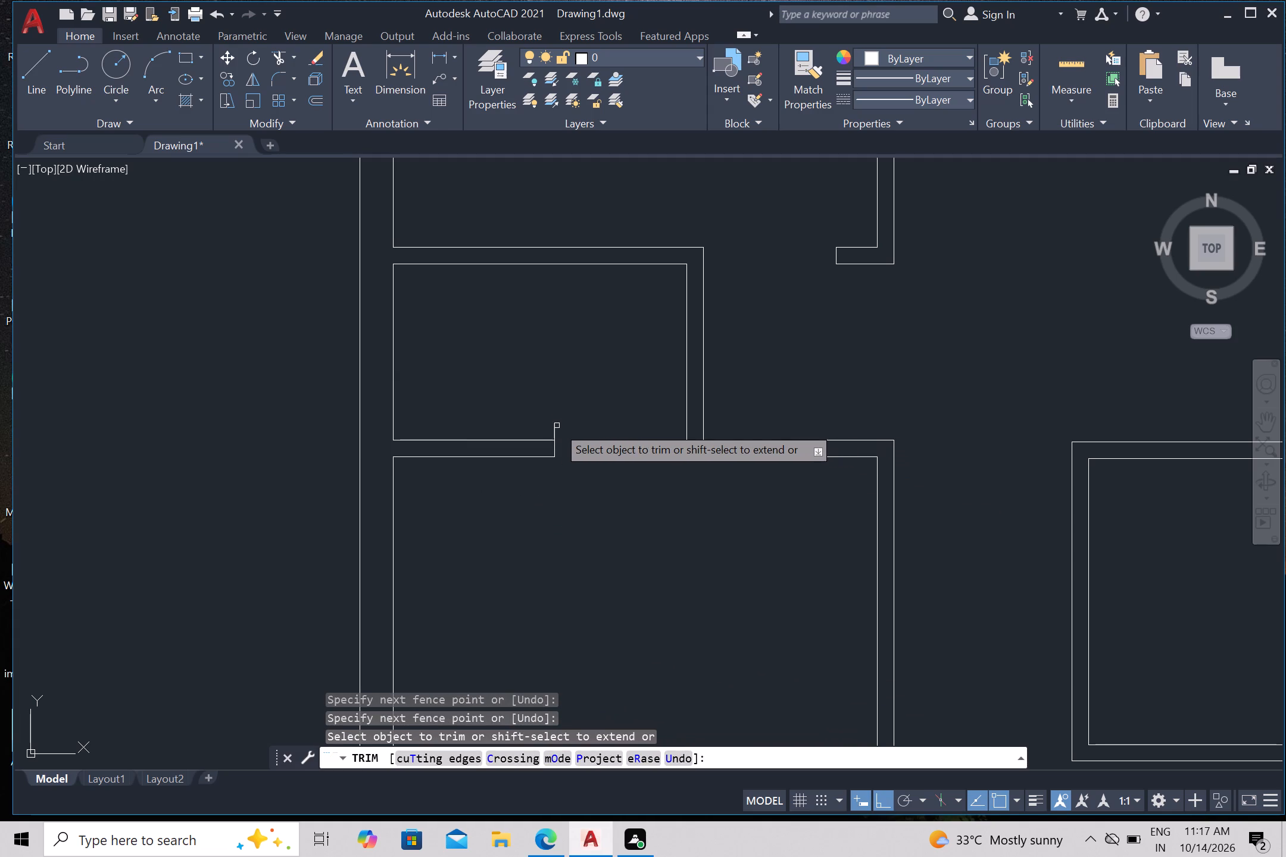
{"action": "left_click", "coordinate": [557, 426]}
{"action": "scroll", "coordinate": [720, 543], "scroll_direction": "down", "scroll_amount": 1}
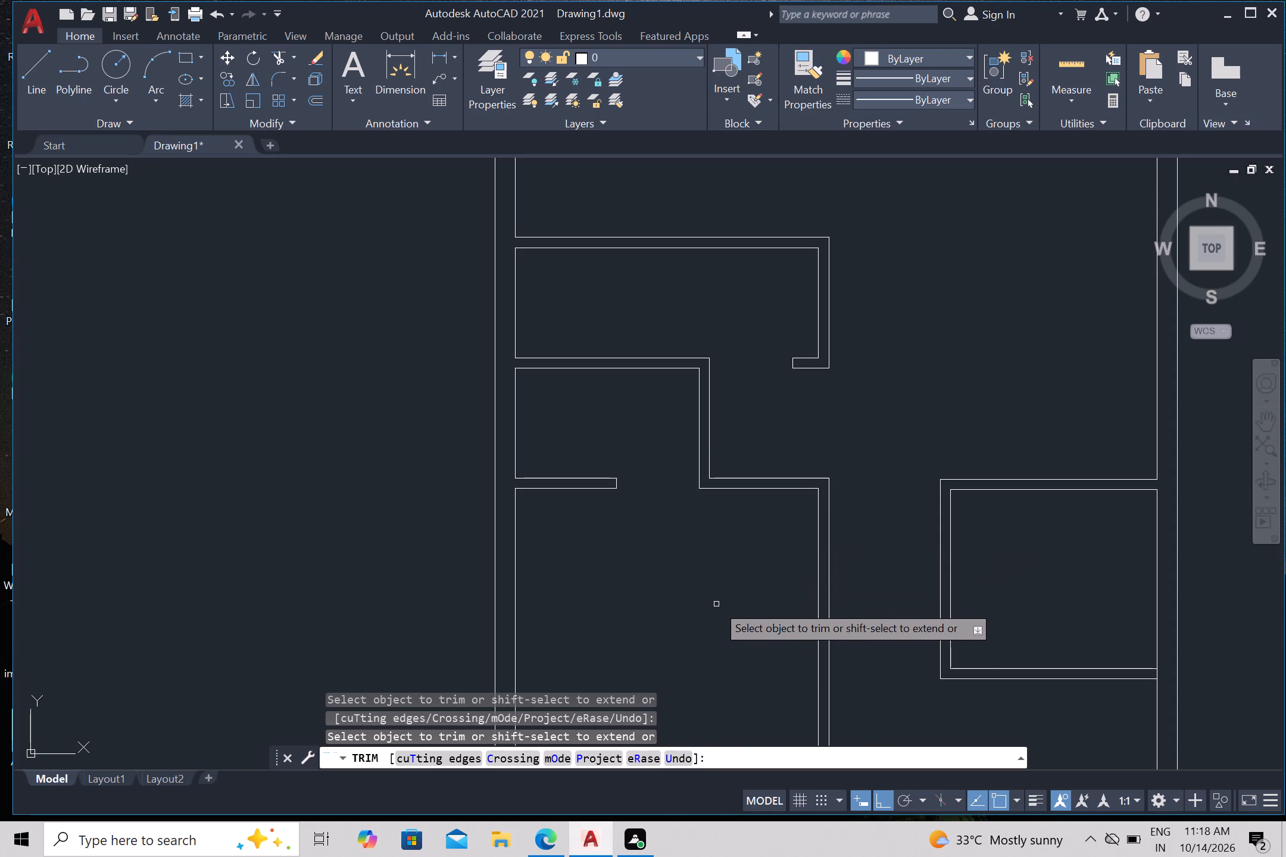
{"action": "scroll", "coordinate": [716, 605], "scroll_direction": "down", "scroll_amount": 1}
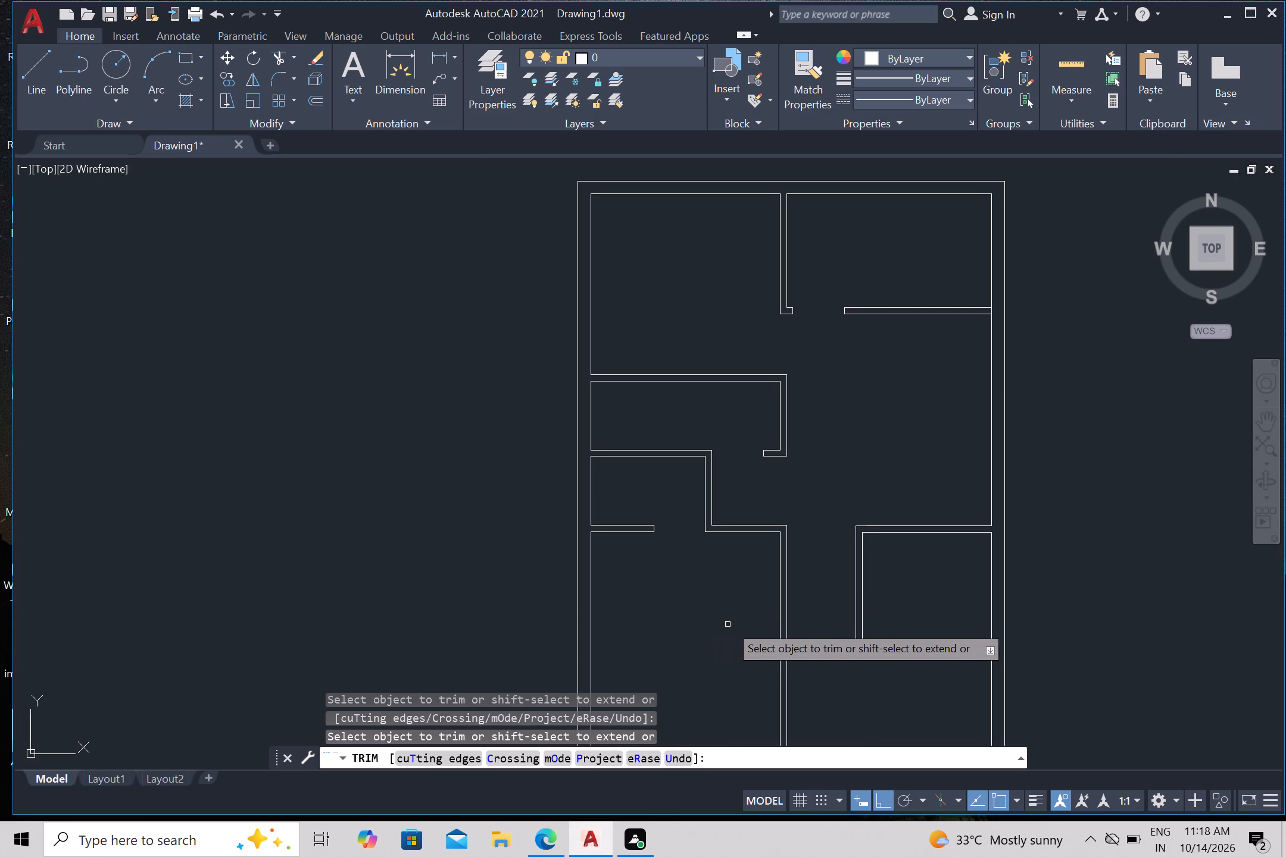
{"action": "scroll", "coordinate": [813, 546], "scroll_direction": "up", "scroll_amount": 1}
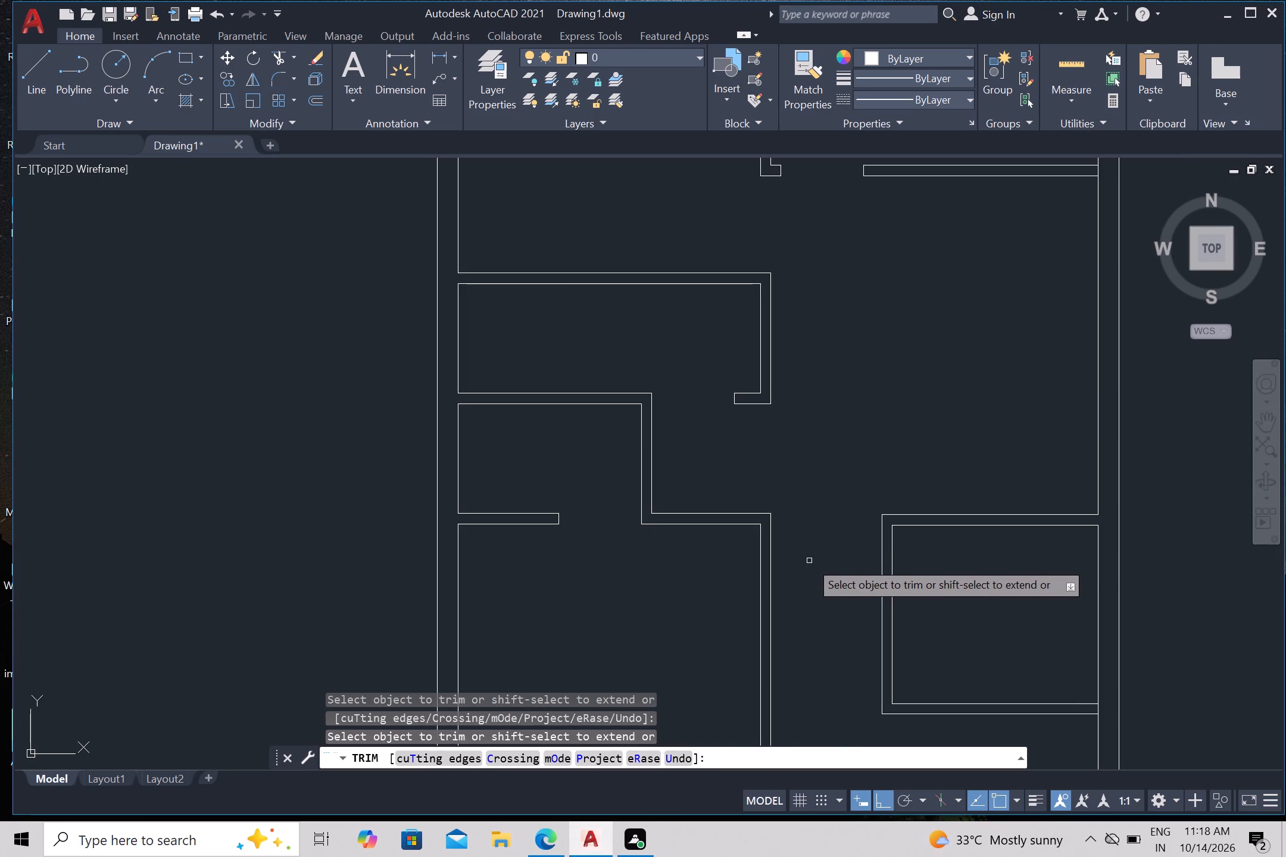
{"action": "key", "text": "Escape"}
Draw a horizontal line rightward across the central vertical wall from the lower left room's upper right inner corner.
{"action": "key", "text": "l"}
{"action": "key", "text": "Return"}
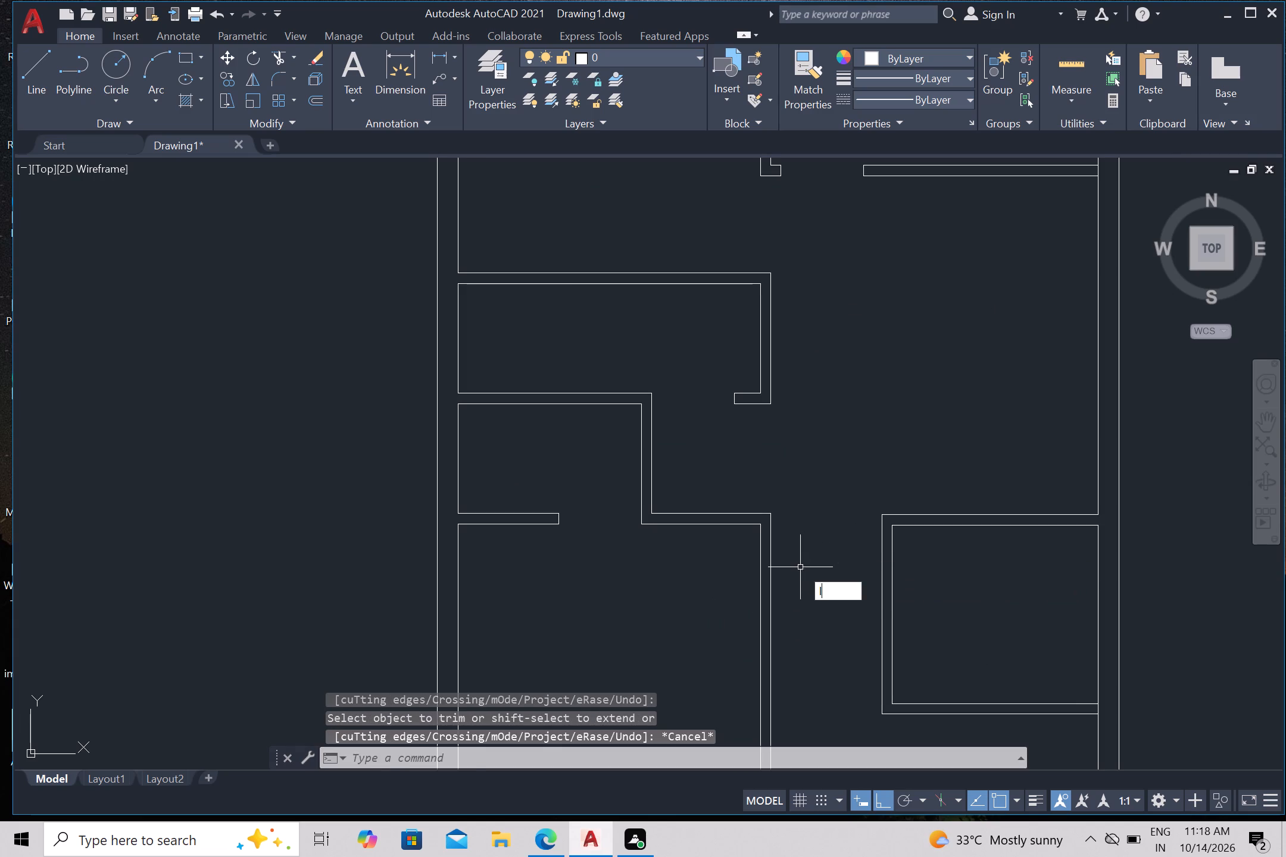
{"action": "scroll", "coordinate": [795, 565], "scroll_direction": "up", "scroll_amount": 2}
{"action": "left_click", "coordinate": [706, 462]}
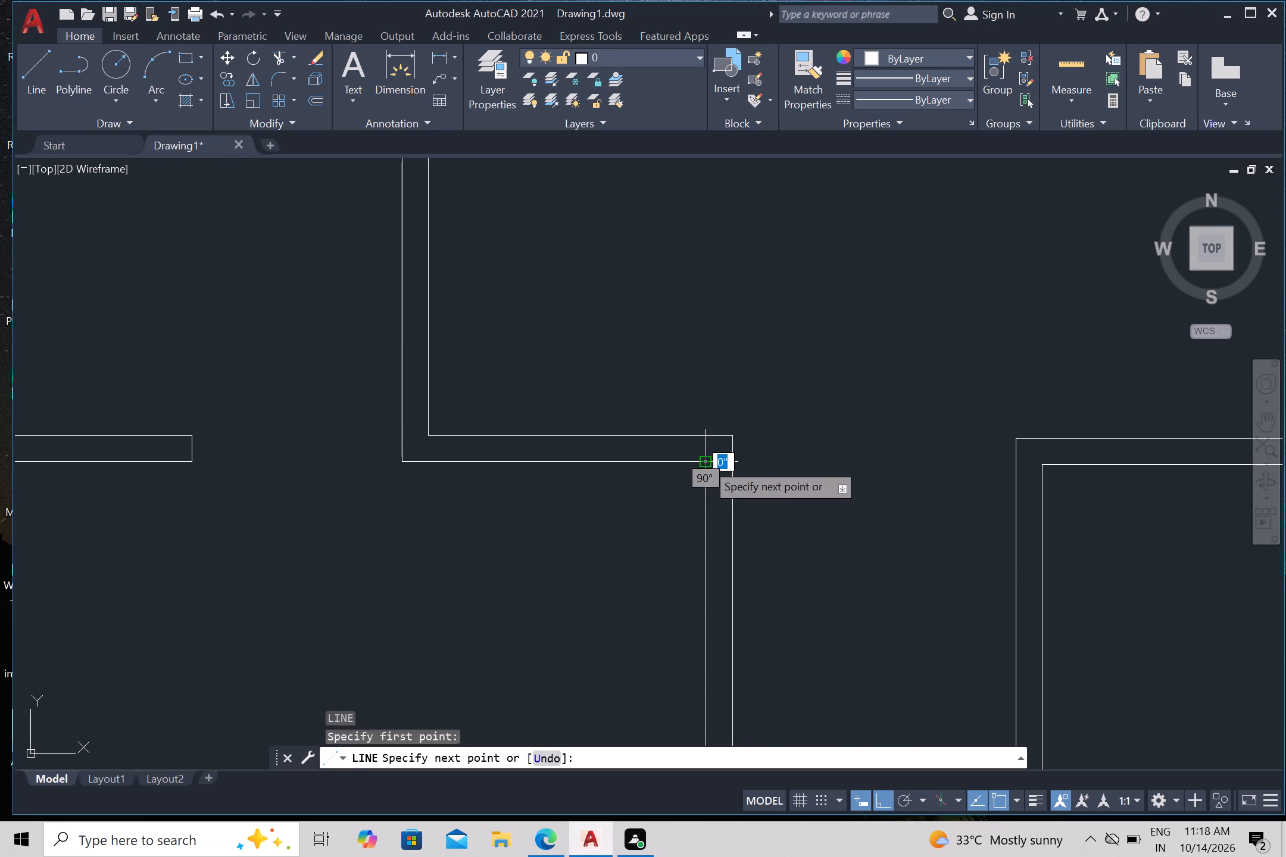
{"action": "left_click", "coordinate": [859, 518]}
{"action": "key", "text": "grave"}
{"action": "key", "text": "Escape"}
{"action": "key", "text": "Escape"}
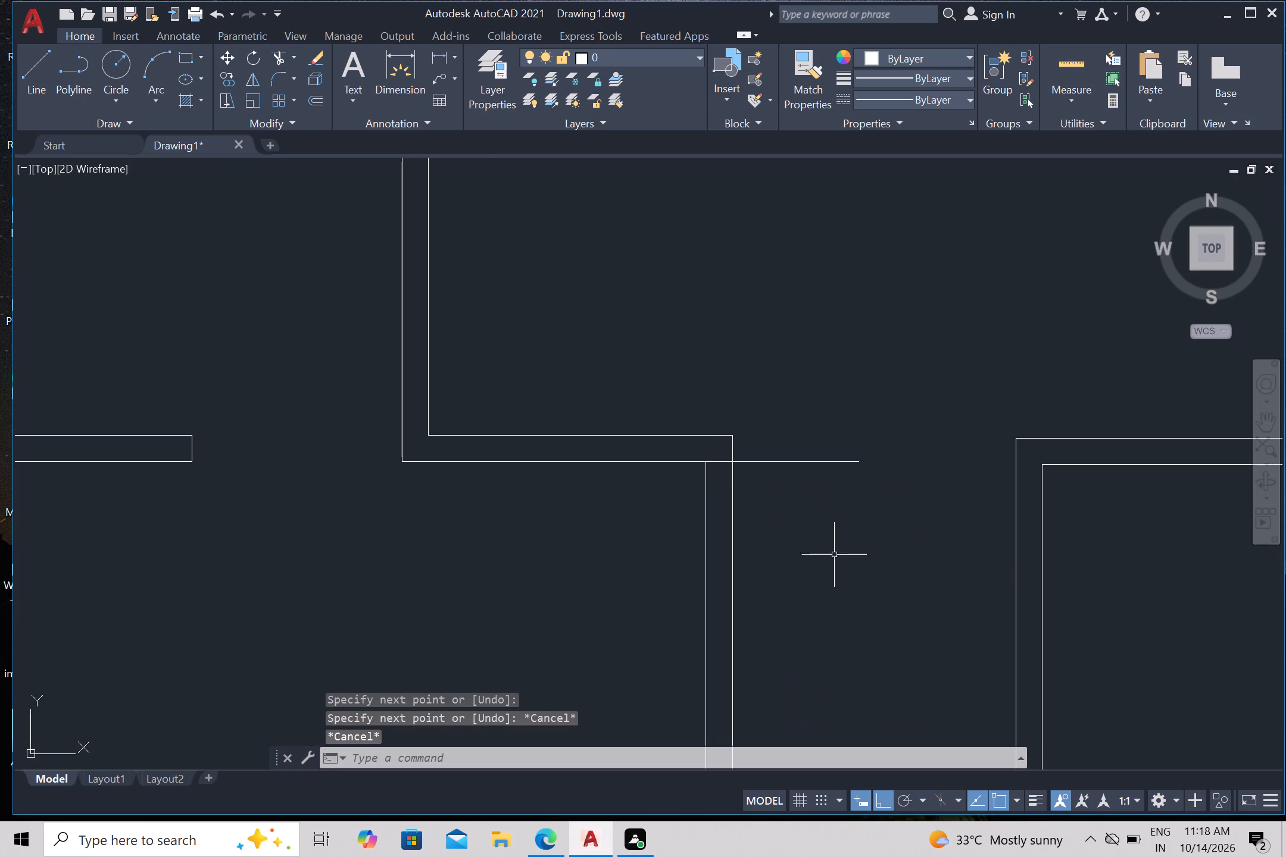
Offset the horizontal line across the central wall 4.5" downward.
{"action": "key", "text": "o"}
{"action": "key", "text": "Return"}
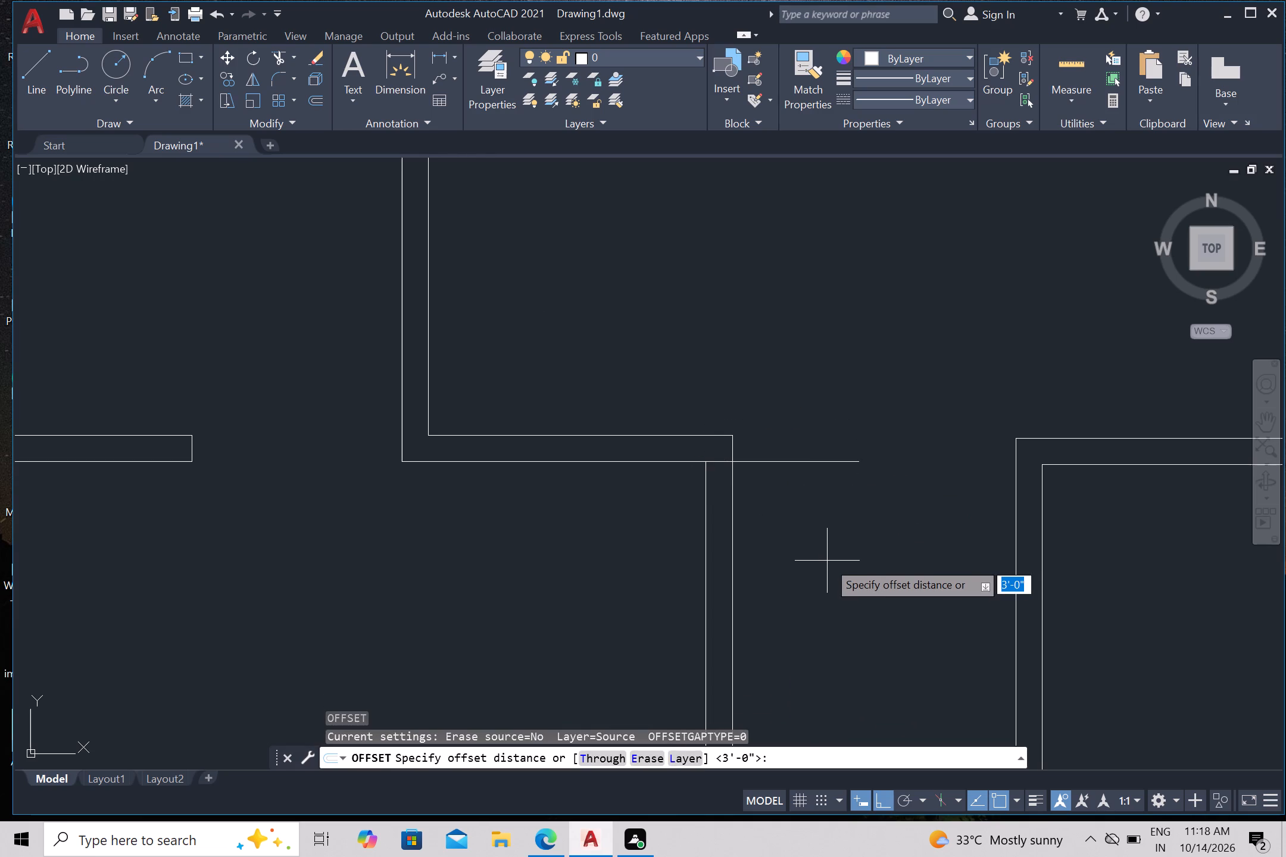
{"action": "type", "text": "4.5"}
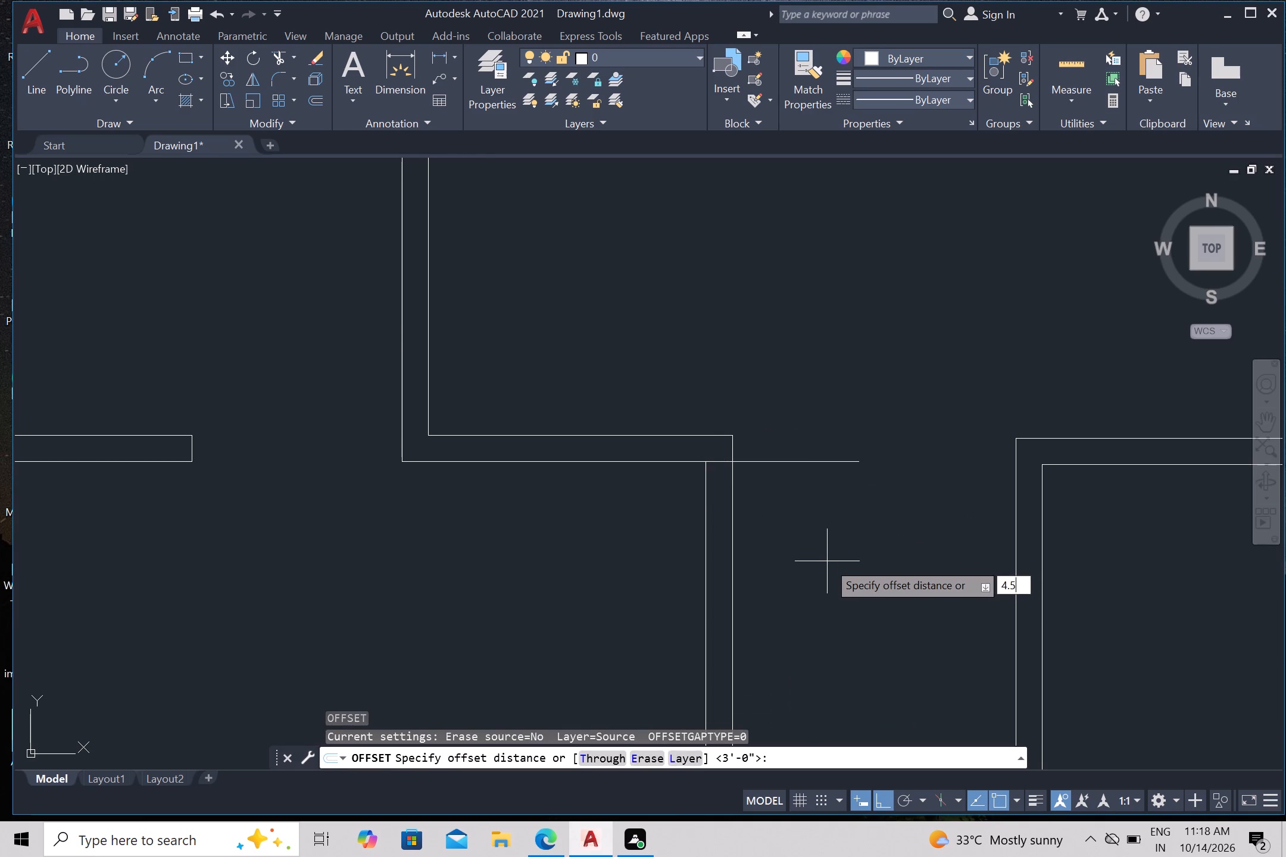
{"action": "key", "text": "shift+quotedbl"}
{"action": "key", "text": "Return"}
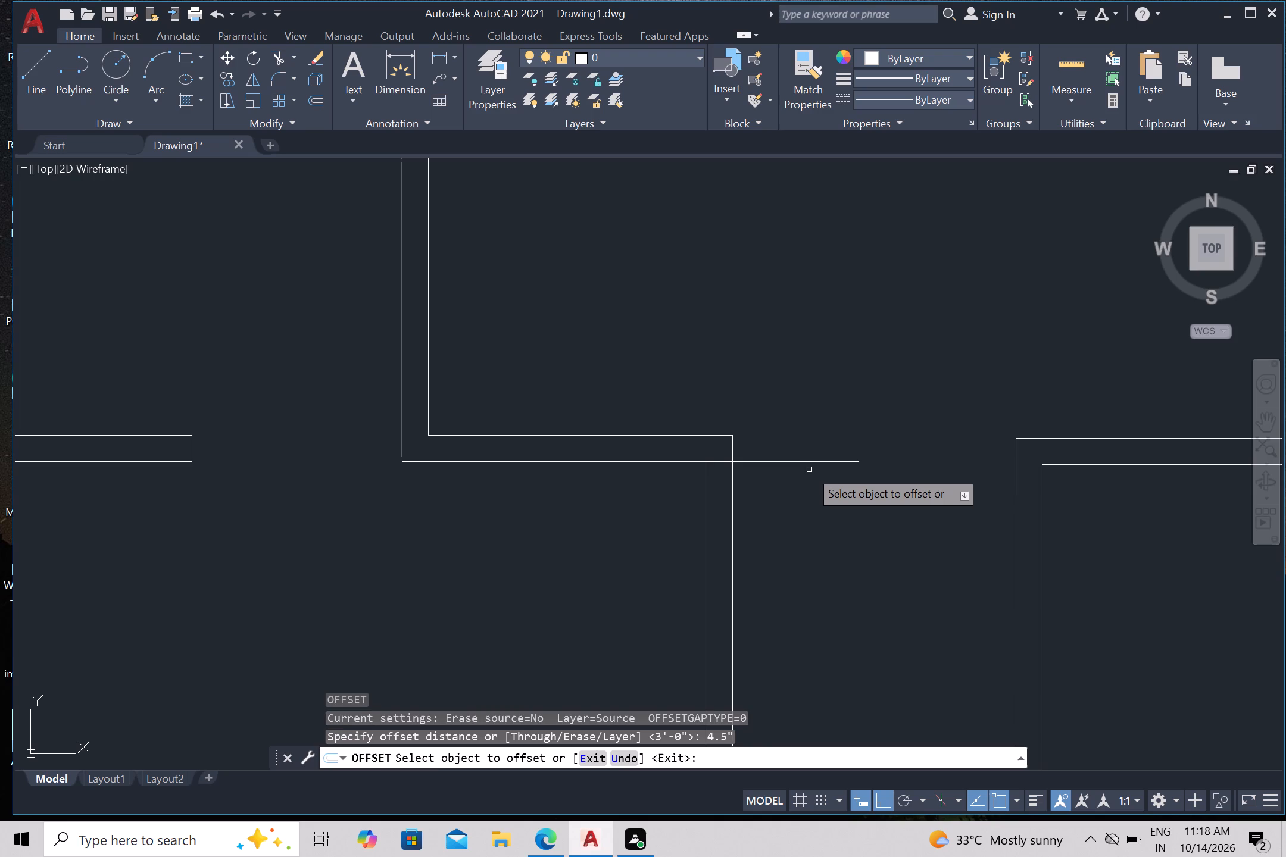
{"action": "left_click", "coordinate": [811, 461]}
{"action": "left_click", "coordinate": [802, 540]}
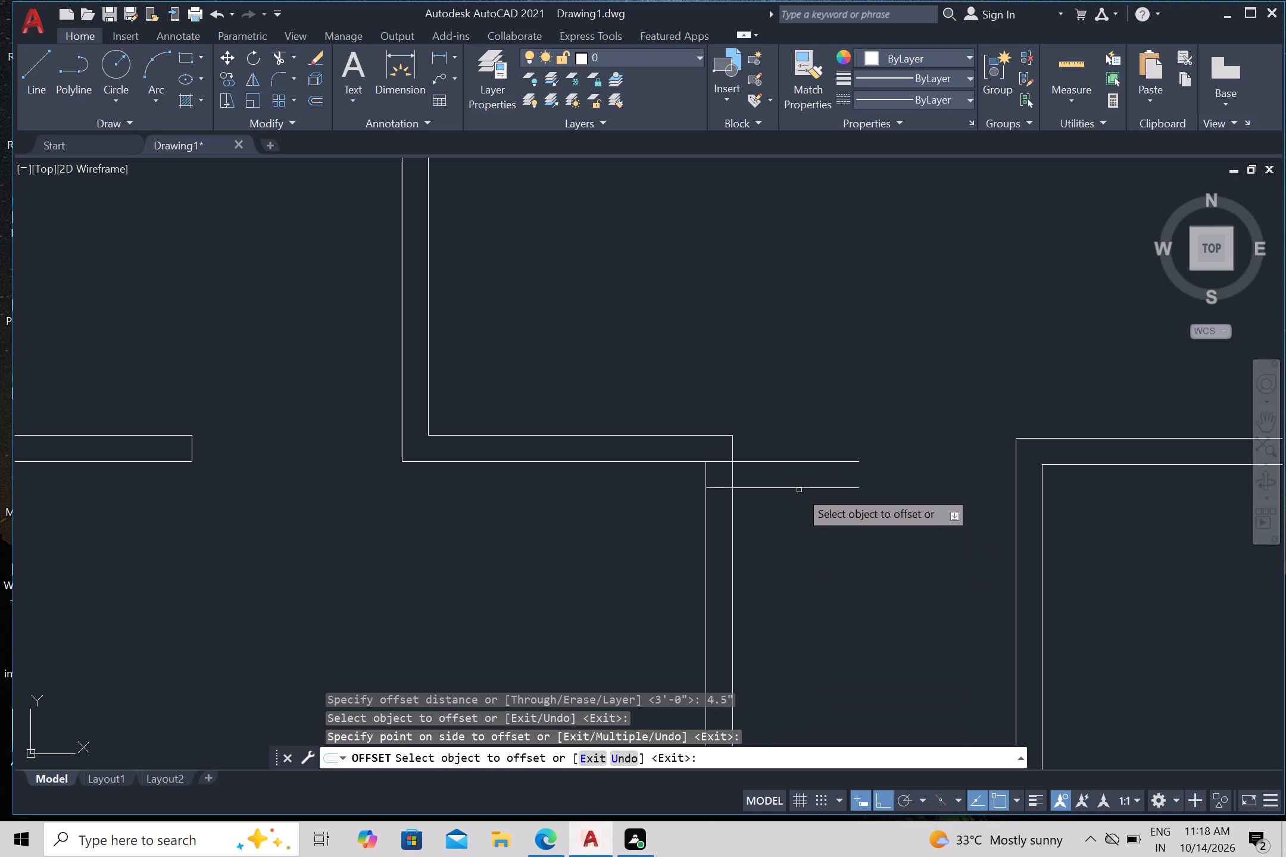
Offset the lower of the two horizontal lines 3'6" downward to mark the door opening in the central wall.
{"action": "left_click", "coordinate": [799, 486]}
{"action": "key", "text": "3"}
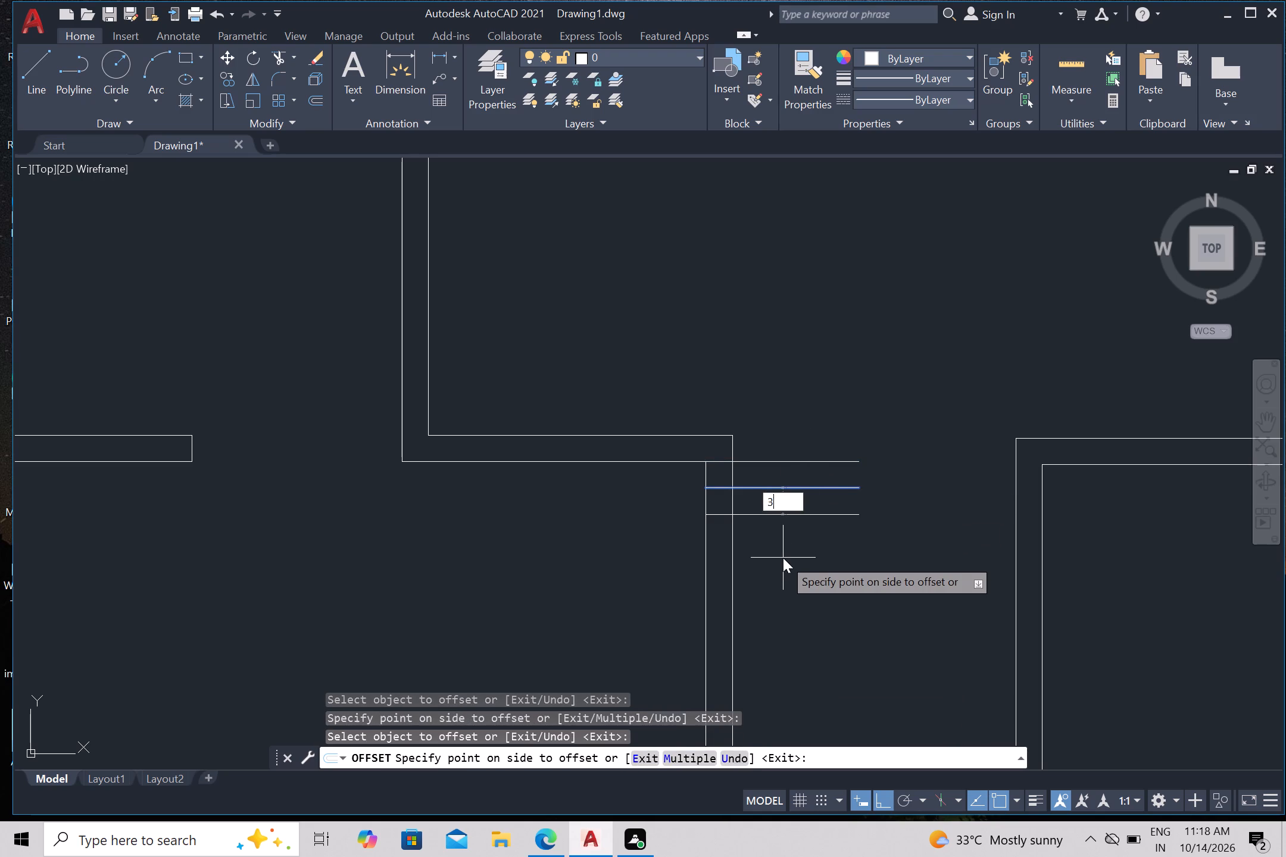
{"action": "type", "text": "'6"}
{"action": "key", "text": "shift+quotedbl"}
{"action": "key", "text": "Return"}
{"action": "scroll", "coordinate": [781, 584], "scroll_direction": "down", "scroll_amount": 2}
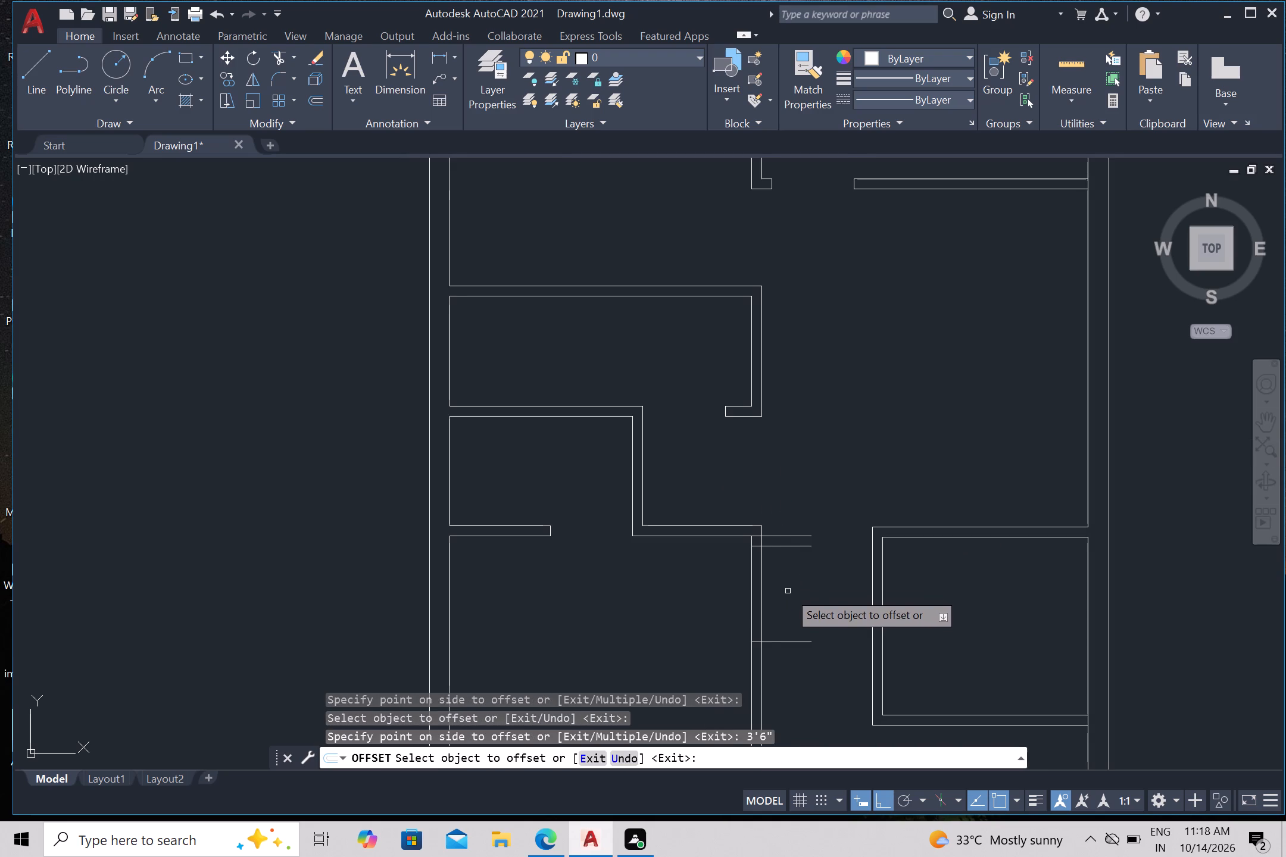
{"action": "key", "text": "Escape"}
Trim the central wall's lines between the door opening marks and remove the horizontal lines' overhanging ends.
{"action": "key", "text": "t"}
{"action": "key", "text": "r"}
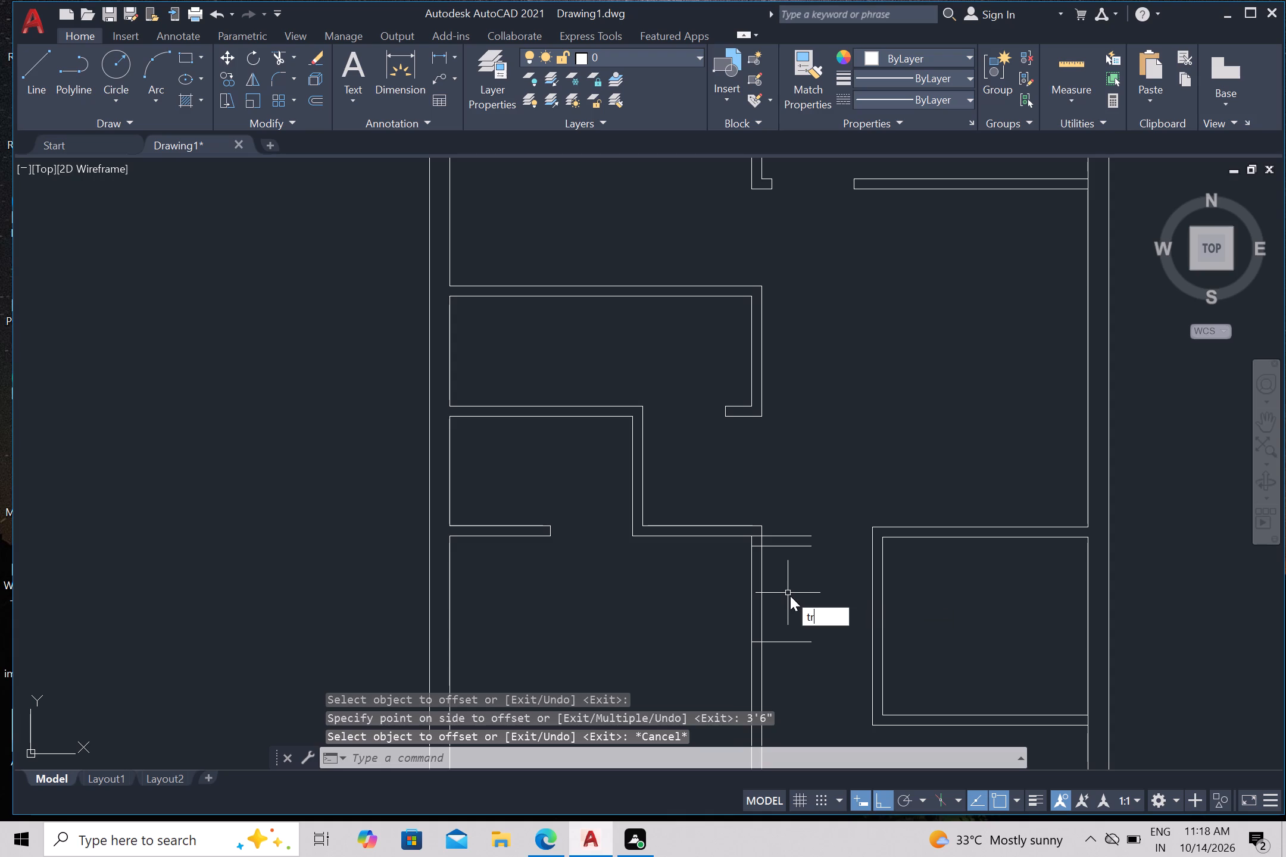
{"action": "key", "text": "Return"}
{"action": "left_click", "coordinate": [790, 596]}
{"action": "left_click", "coordinate": [735, 608]}
{"action": "left_click", "coordinate": [775, 557]}
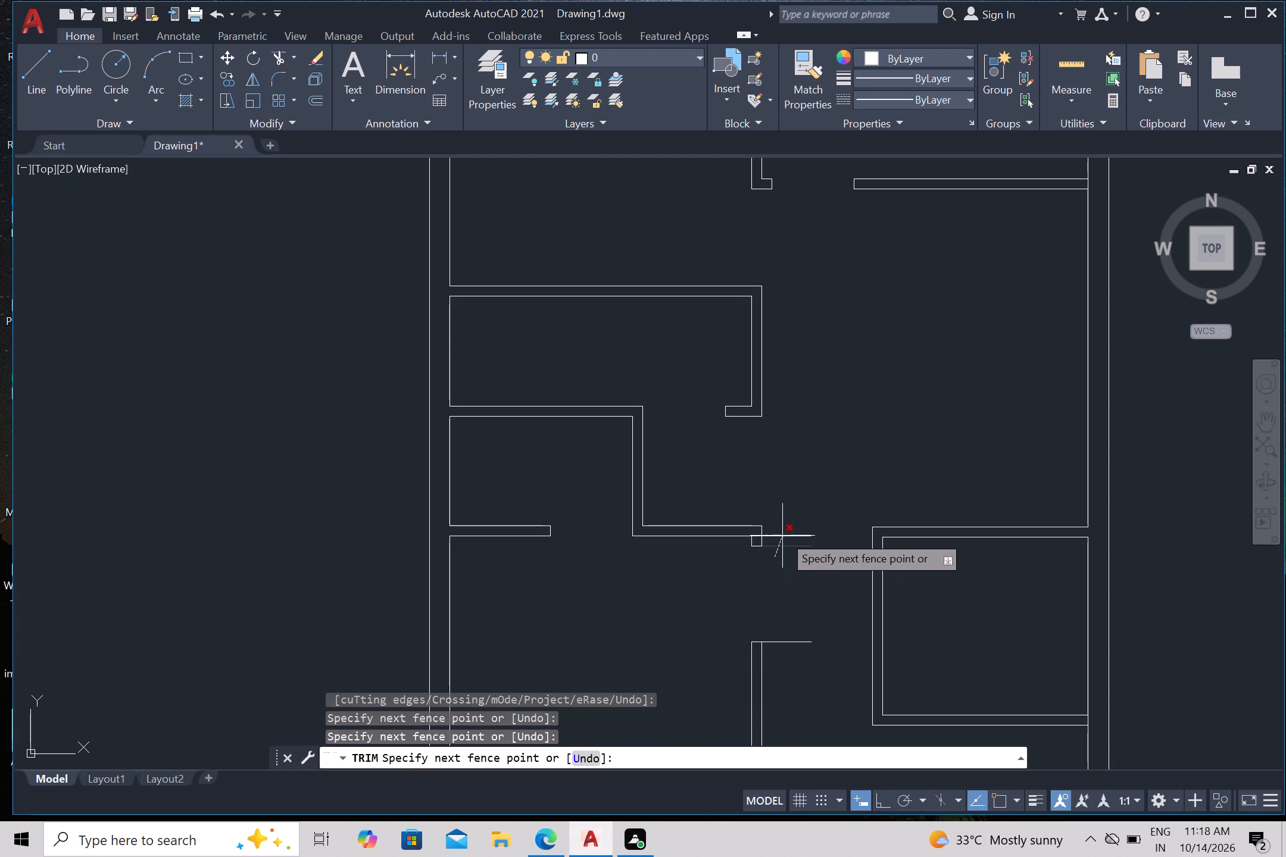
{"action": "left_click", "coordinate": [788, 520]}
{"action": "left_click", "coordinate": [778, 638]}
{"action": "left_click_drag", "start_coordinate": [779, 639], "coordinate": [781, 650]}
{"action": "left_click", "coordinate": [781, 650]}
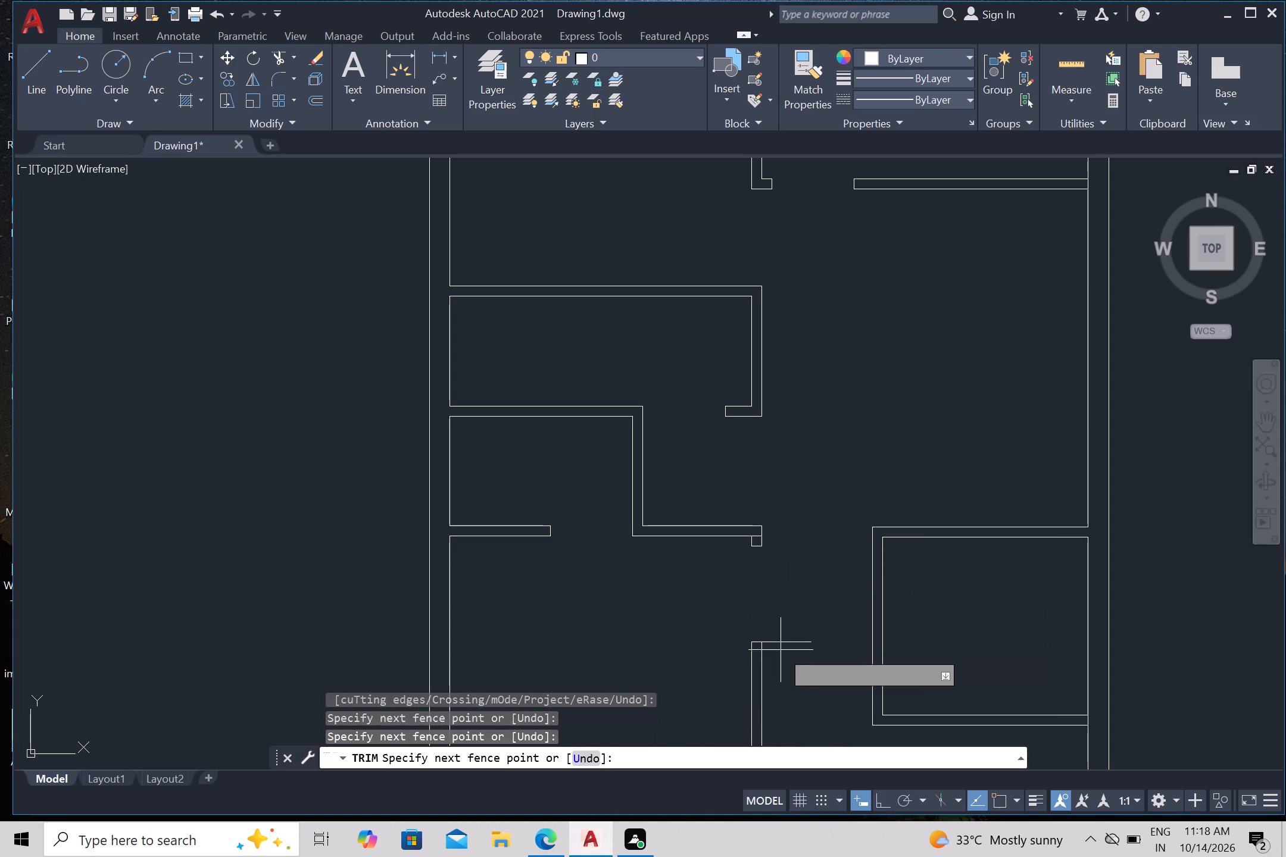
{"action": "left_click", "coordinate": [783, 631]}
Trim the leftover horizontal segment separating the short central wall stub from the partition above it.
{"action": "scroll", "coordinate": [764, 540], "scroll_direction": "up", "scroll_amount": 2}
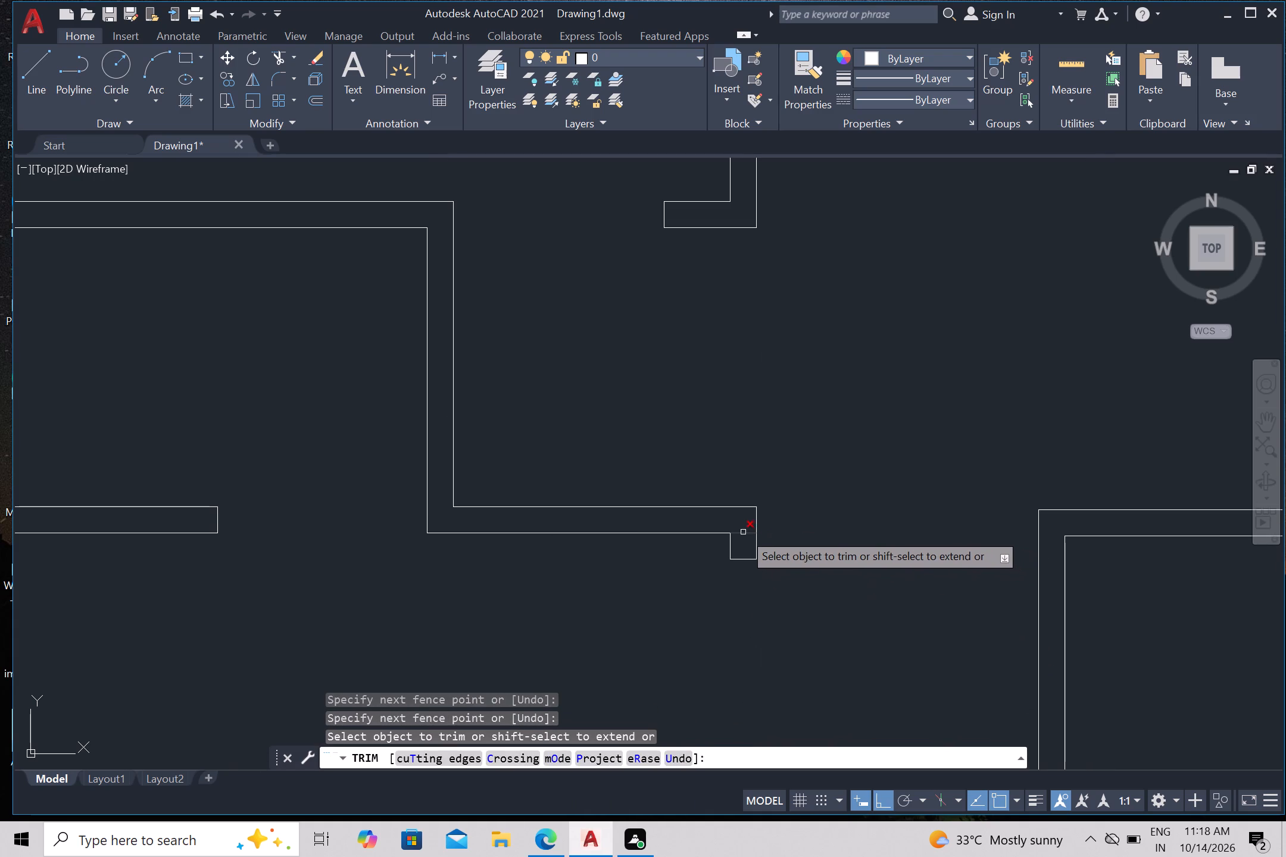
{"action": "left_click", "coordinate": [742, 531]}
{"action": "scroll", "coordinate": [754, 532], "scroll_direction": "down", "scroll_amount": 3}
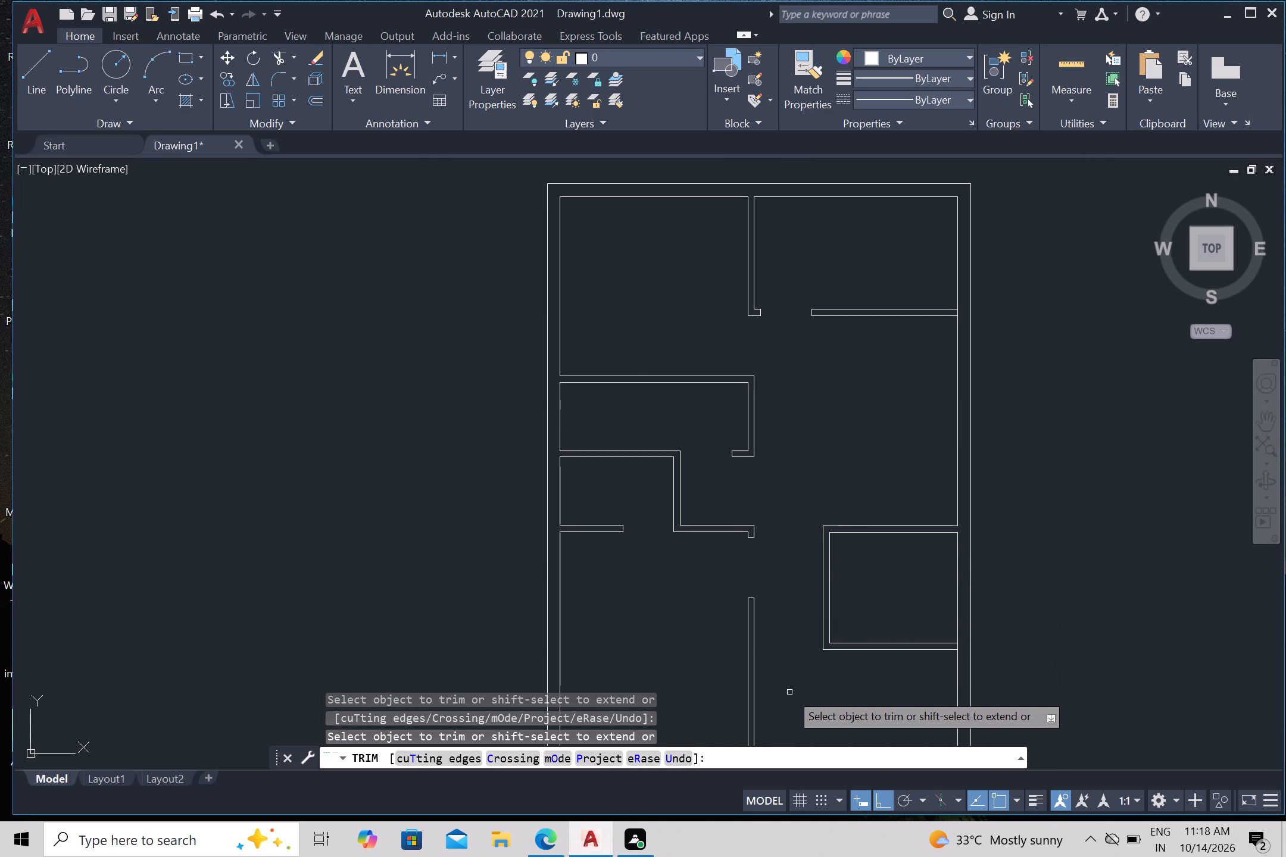
{"action": "scroll", "coordinate": [789, 692], "scroll_direction": "down", "scroll_amount": 1}
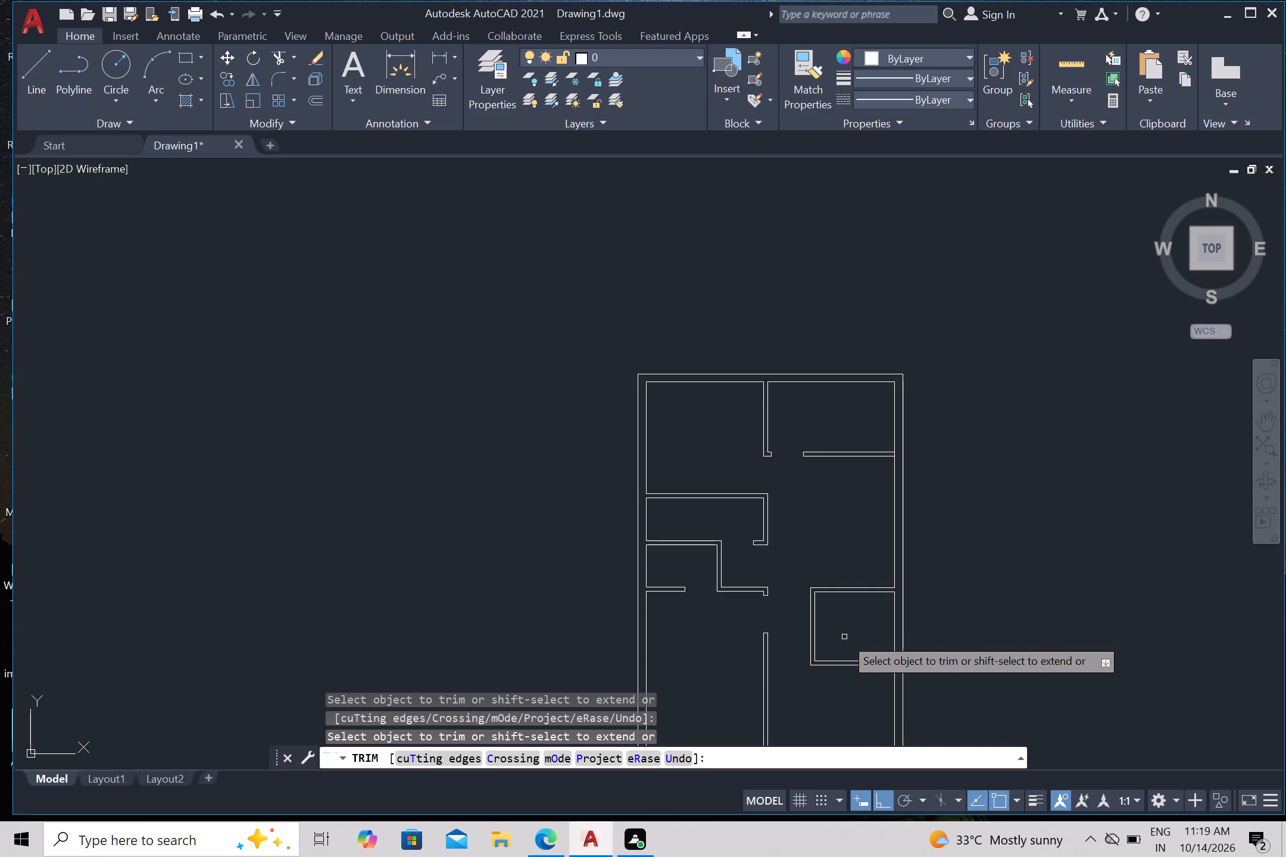
{"action": "middle_click_drag", "start_coordinate": [838, 624], "coordinate": [818, 582]}
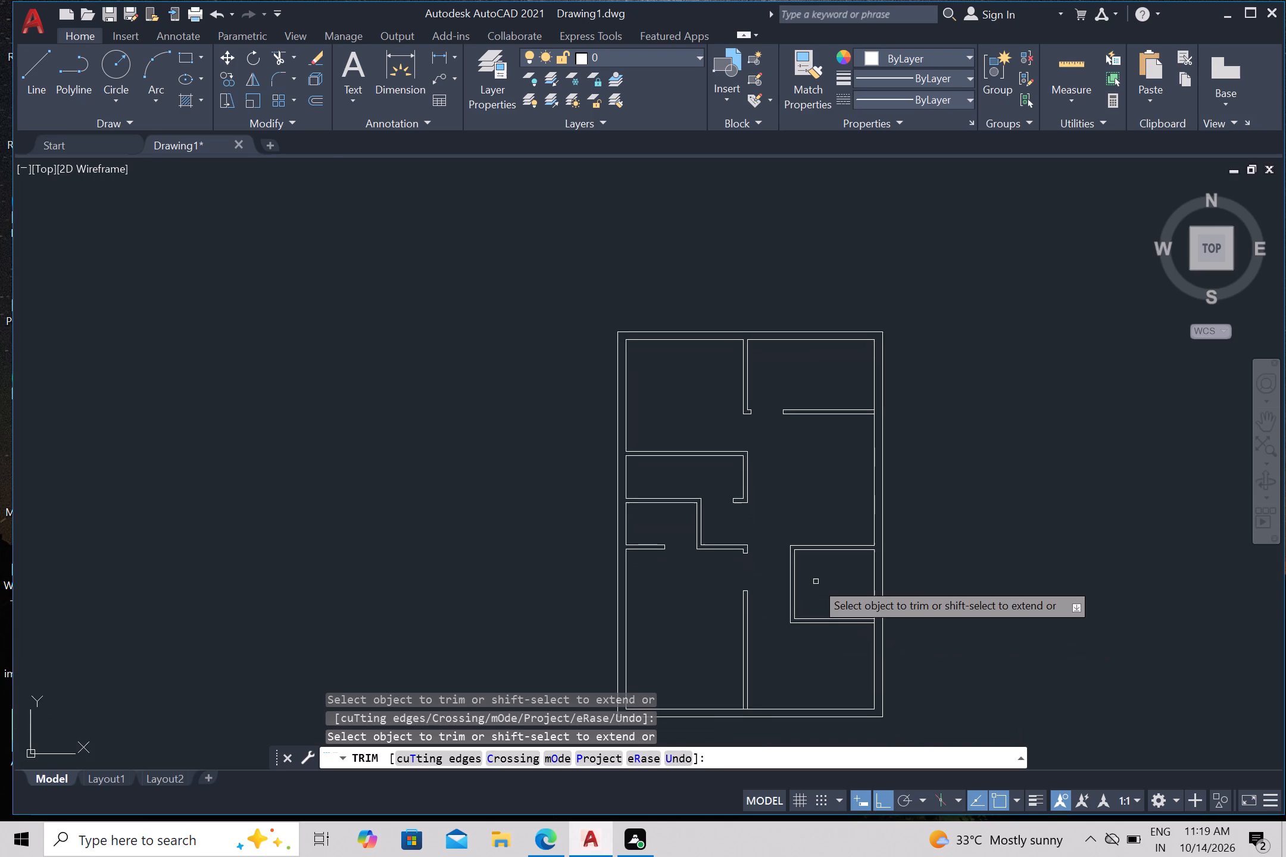
{"action": "scroll", "coordinate": [814, 581], "scroll_direction": "up", "scroll_amount": 2}
{"action": "key", "text": "Escape"}
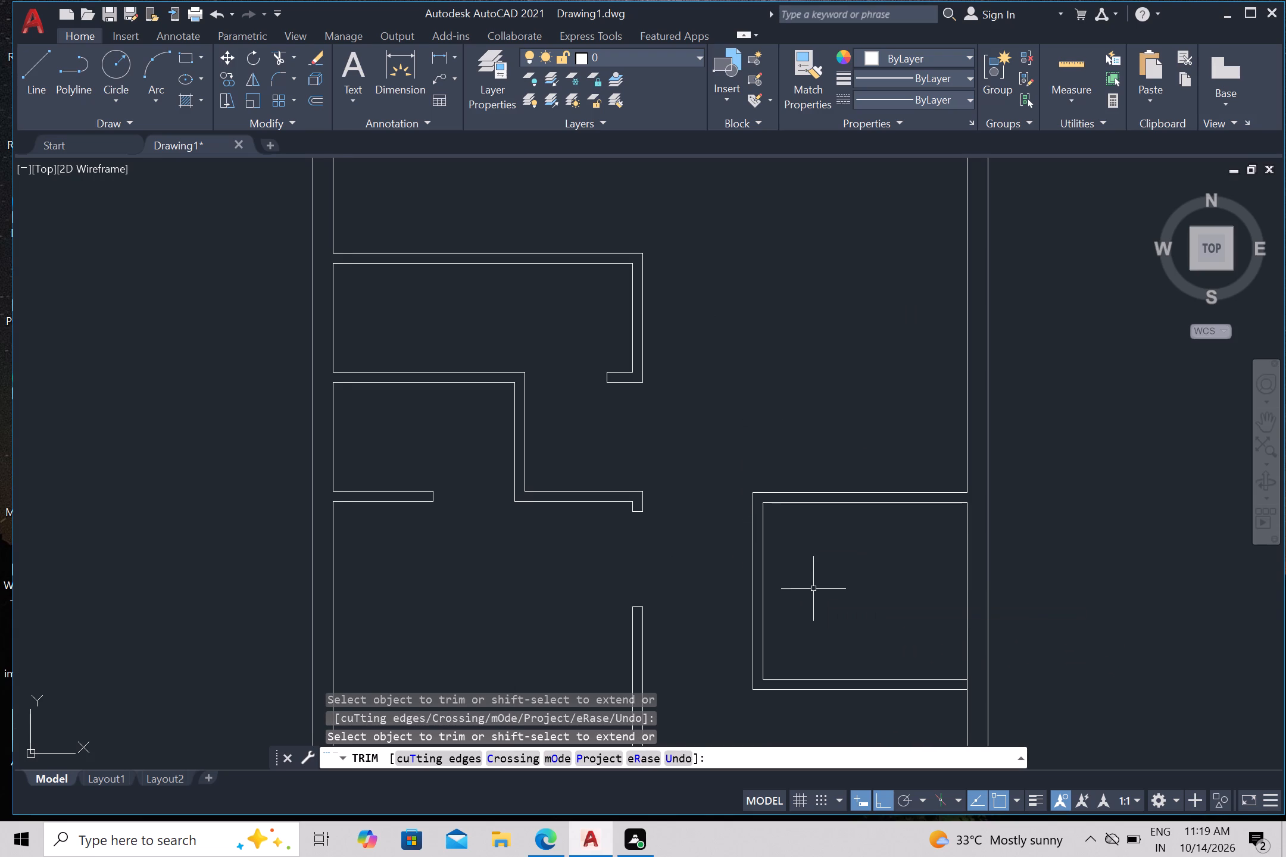
Draw a vertical line upward across the small right room's top partition from the room's upper left inner corner.
{"action": "key", "text": "l"}
{"action": "key", "text": "Return"}
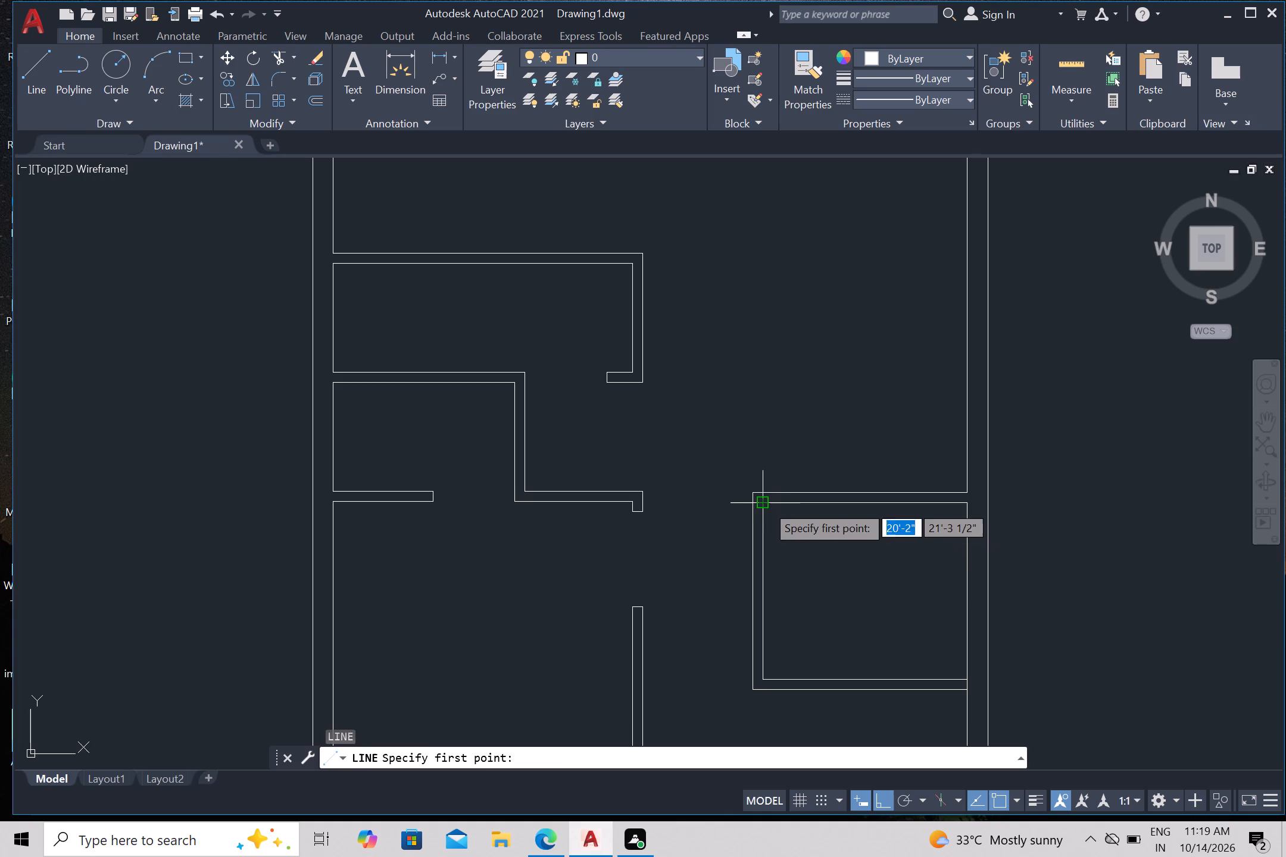
{"action": "left_click", "coordinate": [766, 503]}
{"action": "left_click", "coordinate": [767, 439]}
{"action": "key", "text": "Escape"}
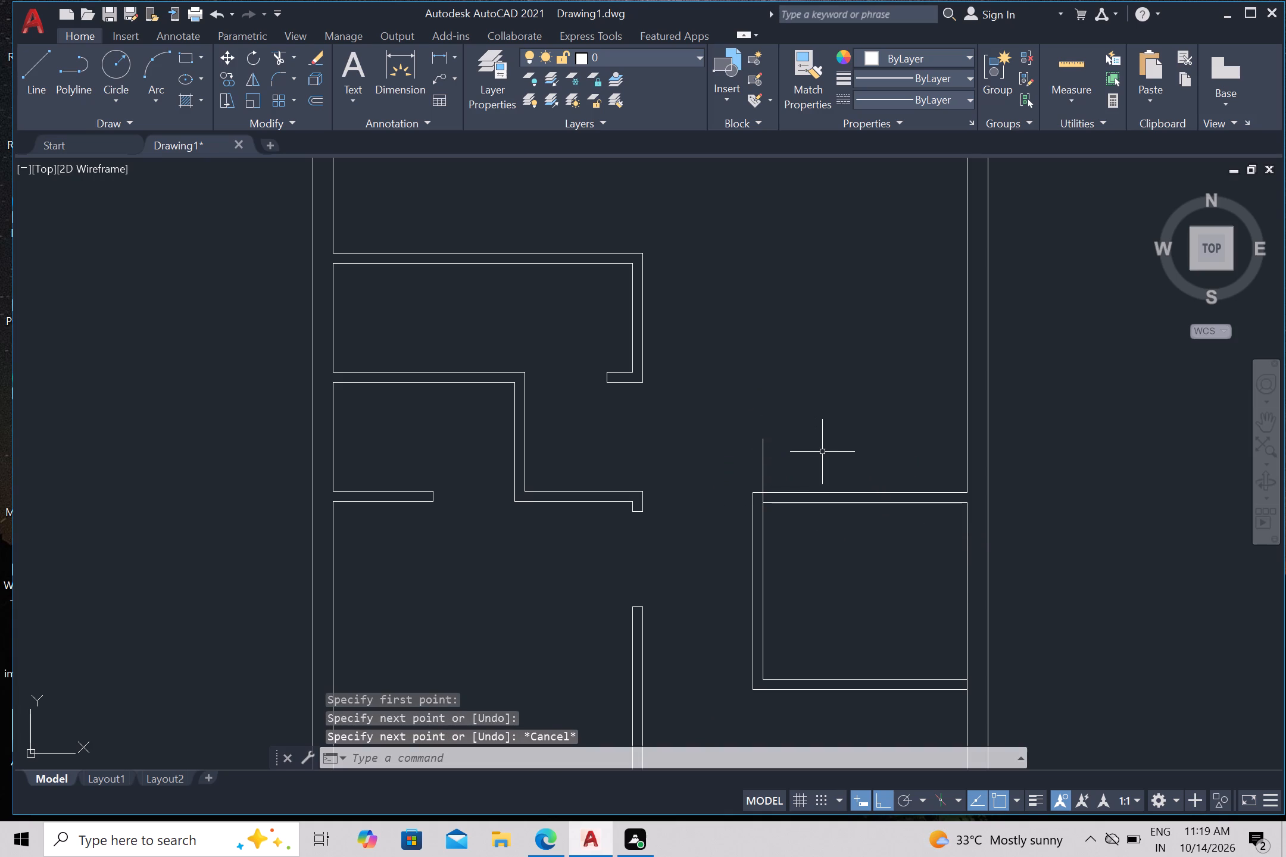
Offset the vertical line across the right room's top partition 4.5" to the right.
{"action": "key", "text": "o"}
{"action": "key", "text": "Return"}
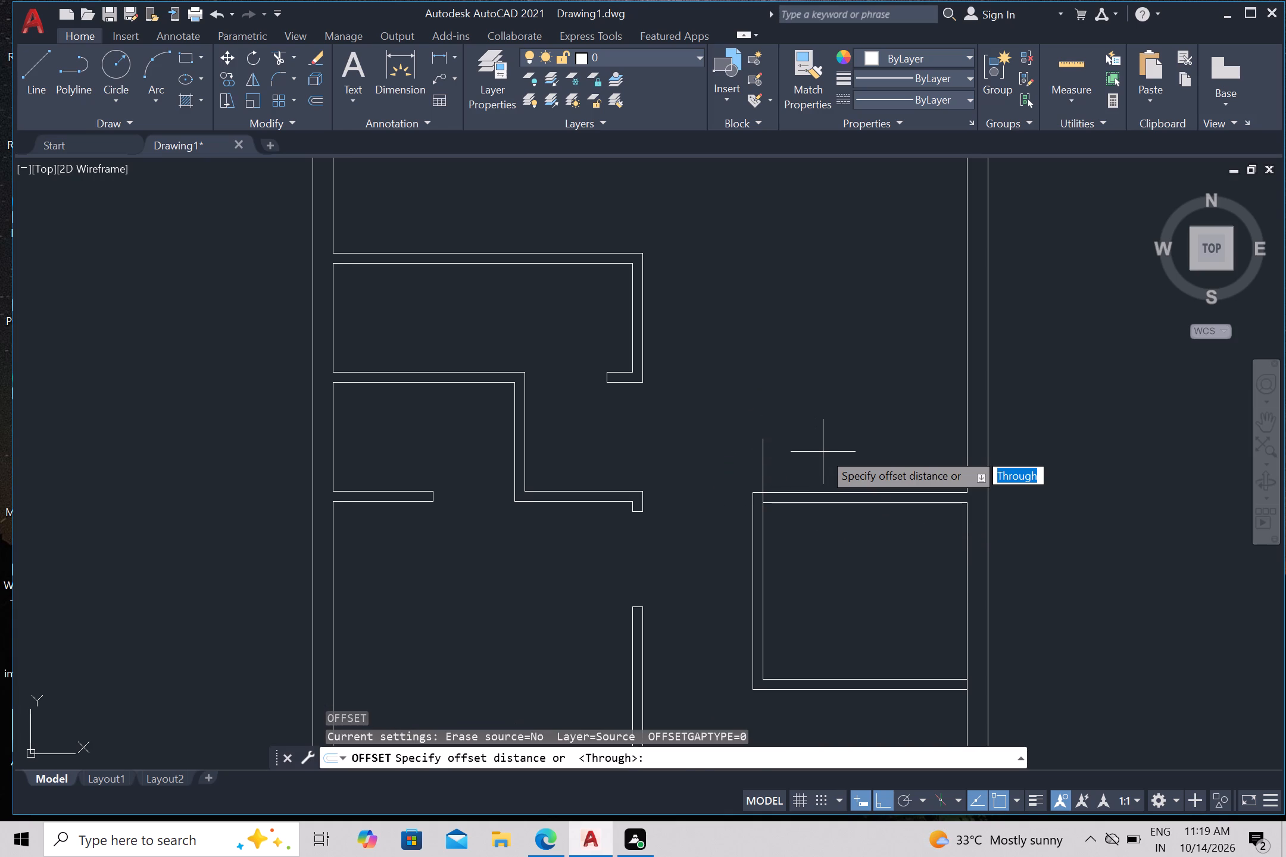
{"action": "type", "text": "4.5"}
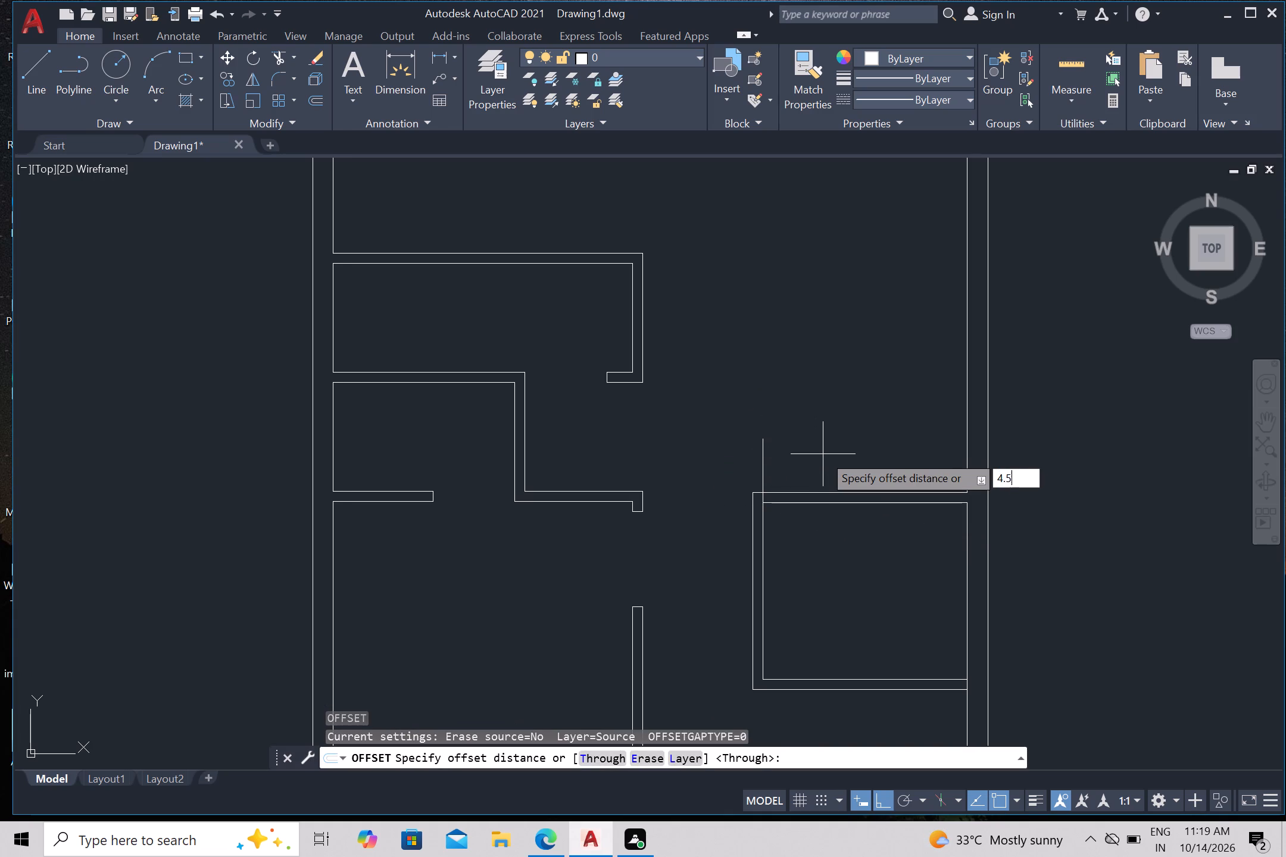
{"action": "key", "text": "shift+quotedbl"}
{"action": "key", "text": "Return"}
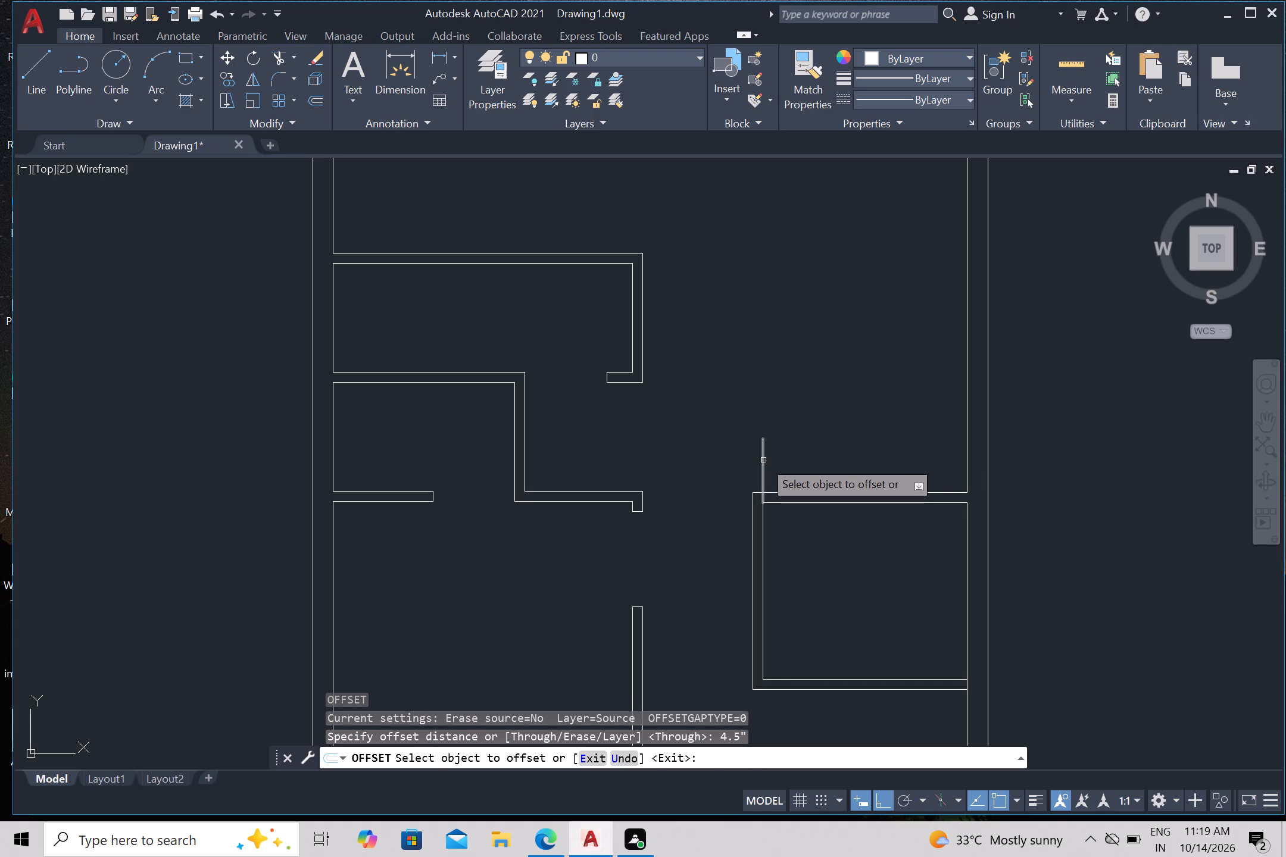
{"action": "left_click", "coordinate": [763, 460]}
{"action": "left_click", "coordinate": [789, 461]}
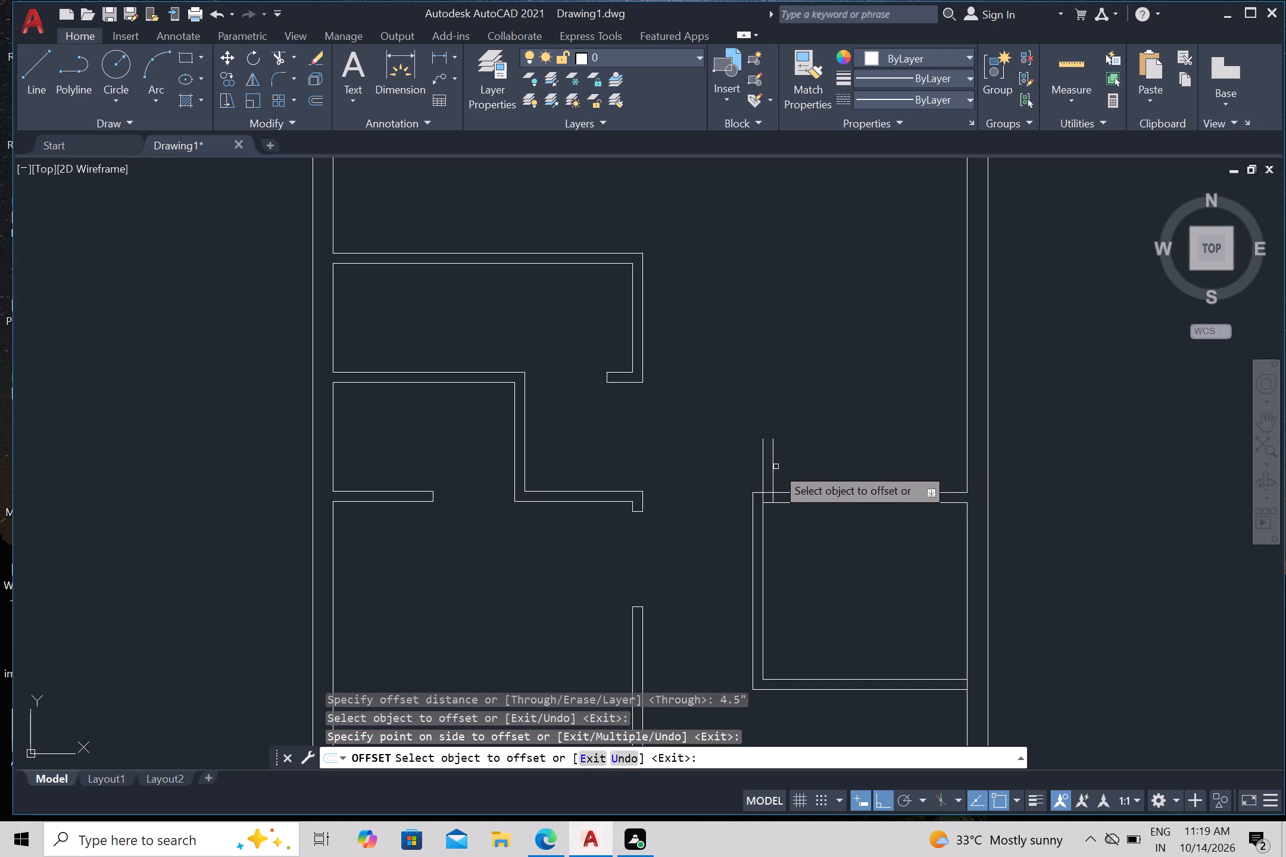
Offset the second vertical line across the small right room's top partition 3' to the right to mark the door opening.
{"action": "left_click", "coordinate": [773, 462]}
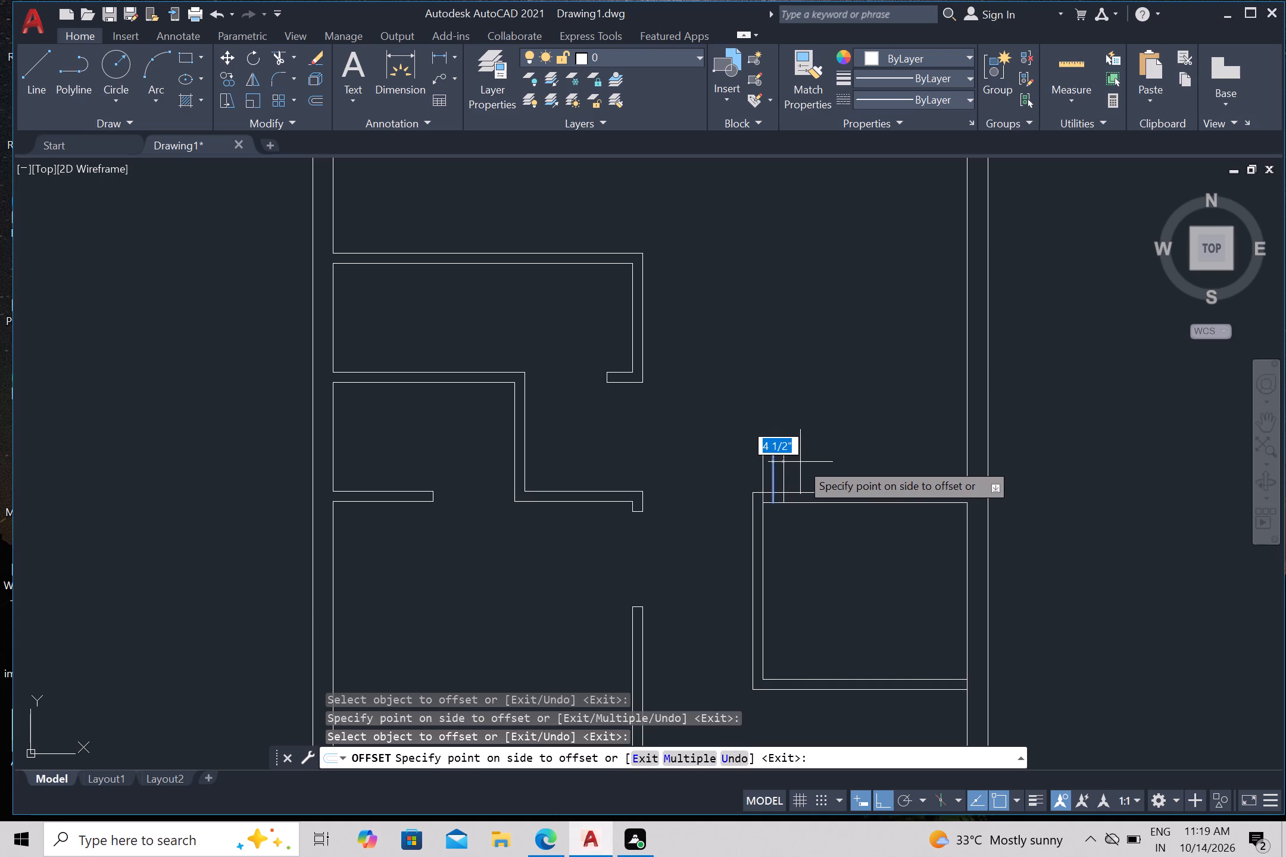
{"action": "key", "text": "3"}
{"action": "key", "text": "apostrophe"}
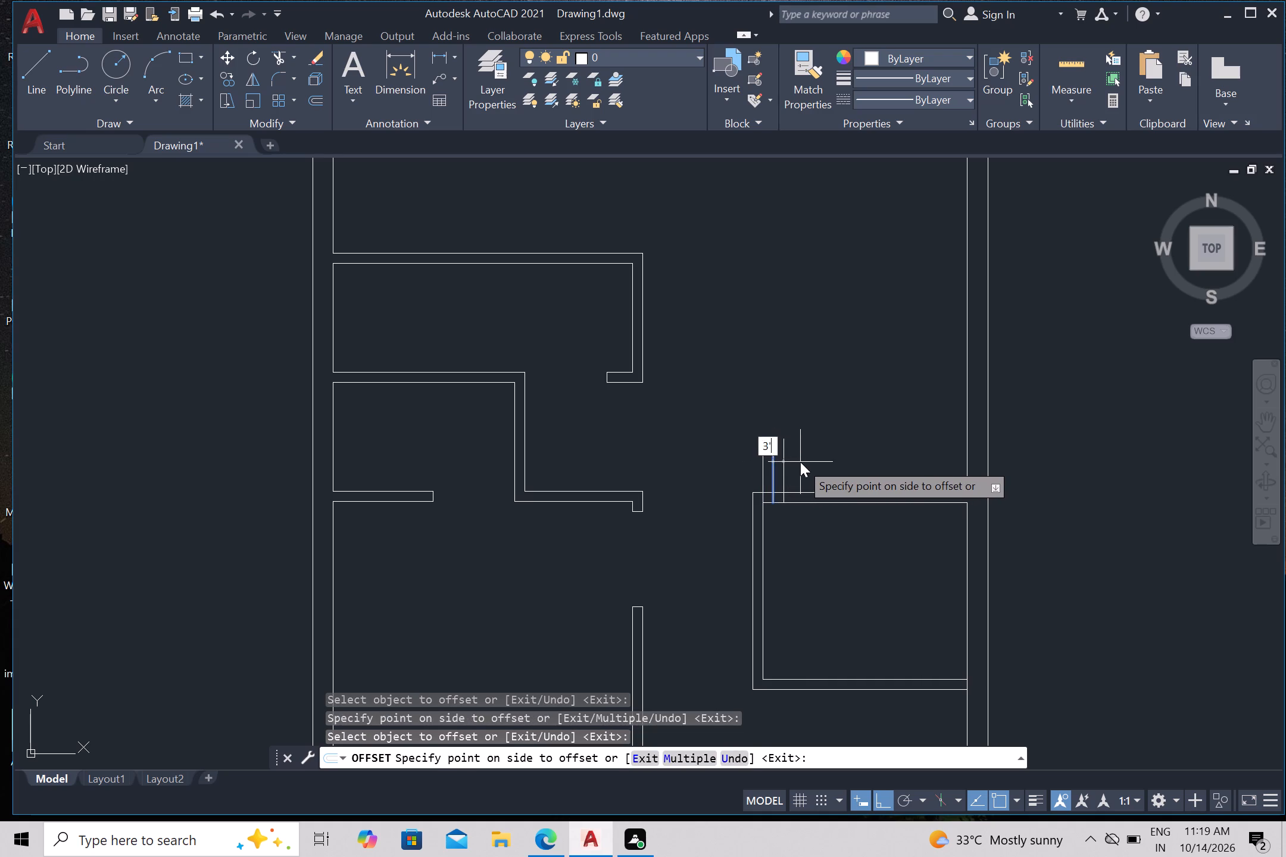
{"action": "key", "text": "Return"}
{"action": "key", "text": "Escape"}
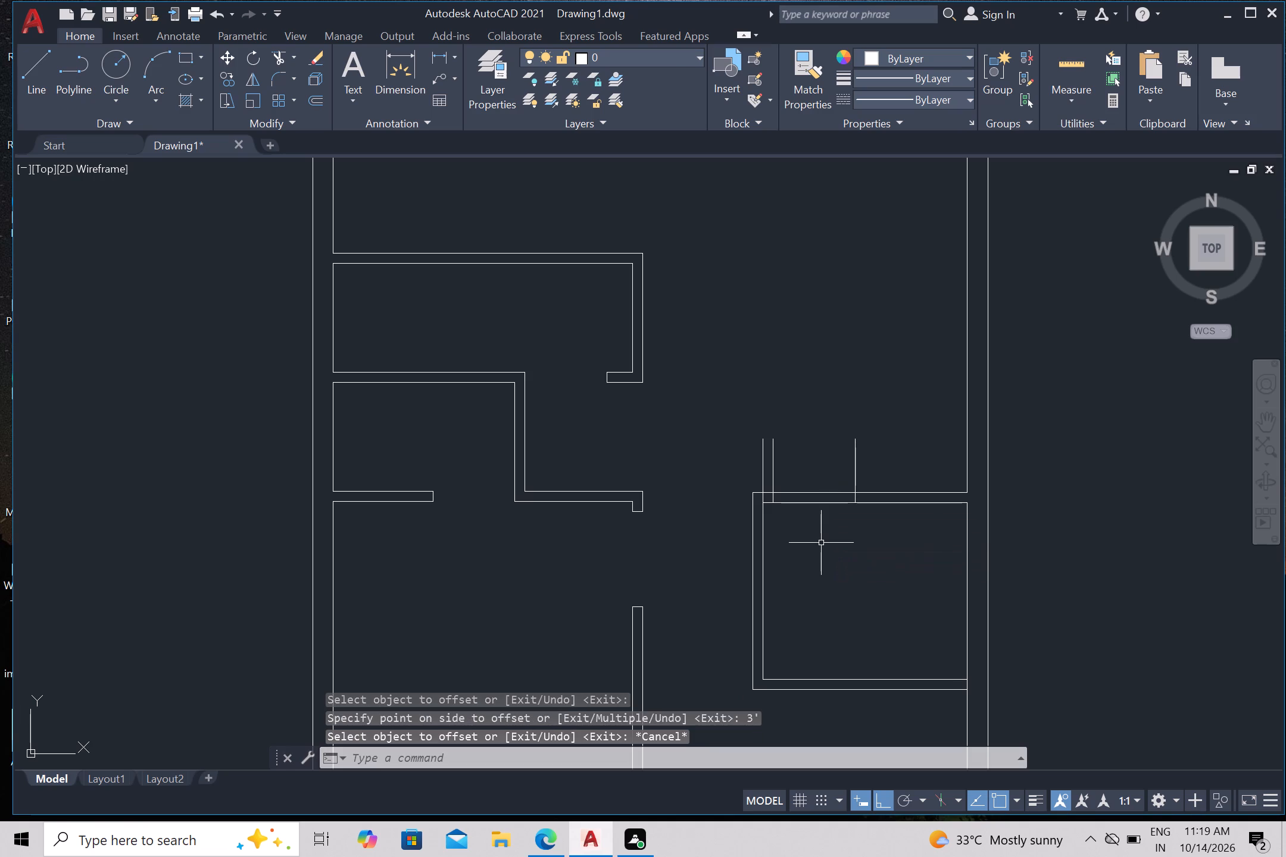
Trim the right room's top partition between the opening marks, the marks' overhanging ends and the leftover segment inside the corner stub.
{"action": "type", "text": "tr"}
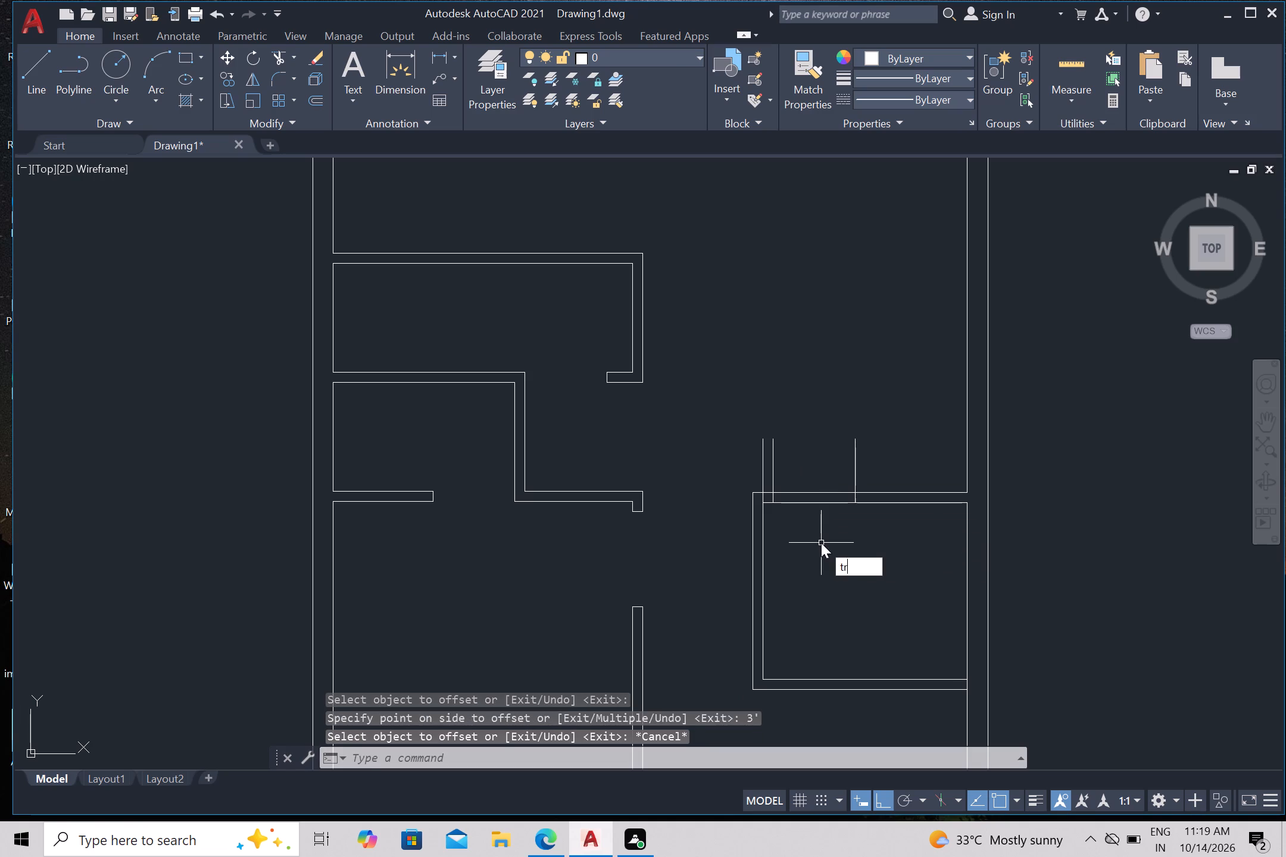
{"action": "key", "text": "Return"}
{"action": "left_click", "coordinate": [823, 525]}
{"action": "left_click", "coordinate": [820, 474]}
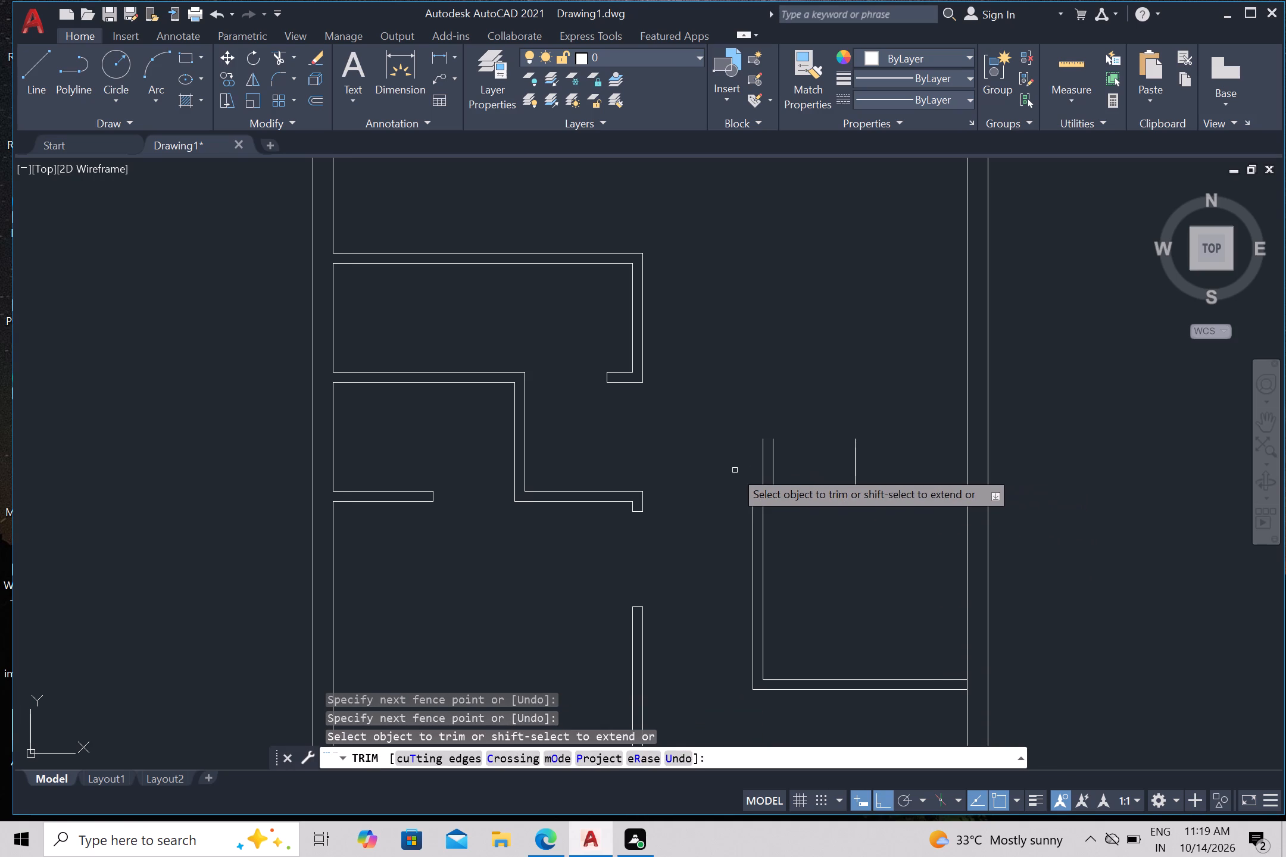
{"action": "left_click", "coordinate": [734, 468]}
{"action": "left_click_drag", "start_coordinate": [884, 461], "coordinate": [873, 465]}
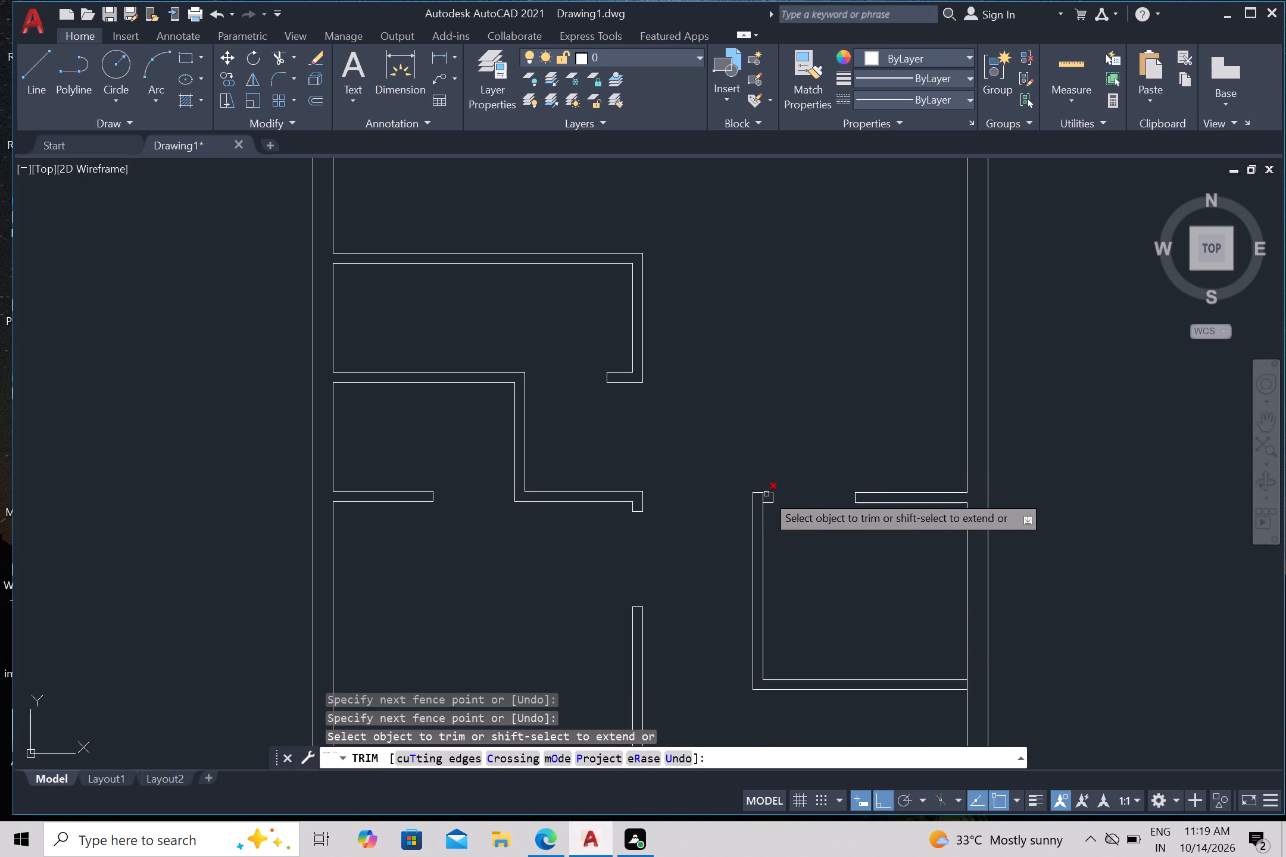
{"action": "scroll", "coordinate": [767, 490], "scroll_direction": "up", "scroll_amount": 1}
{"action": "left_click", "coordinate": [760, 502]}
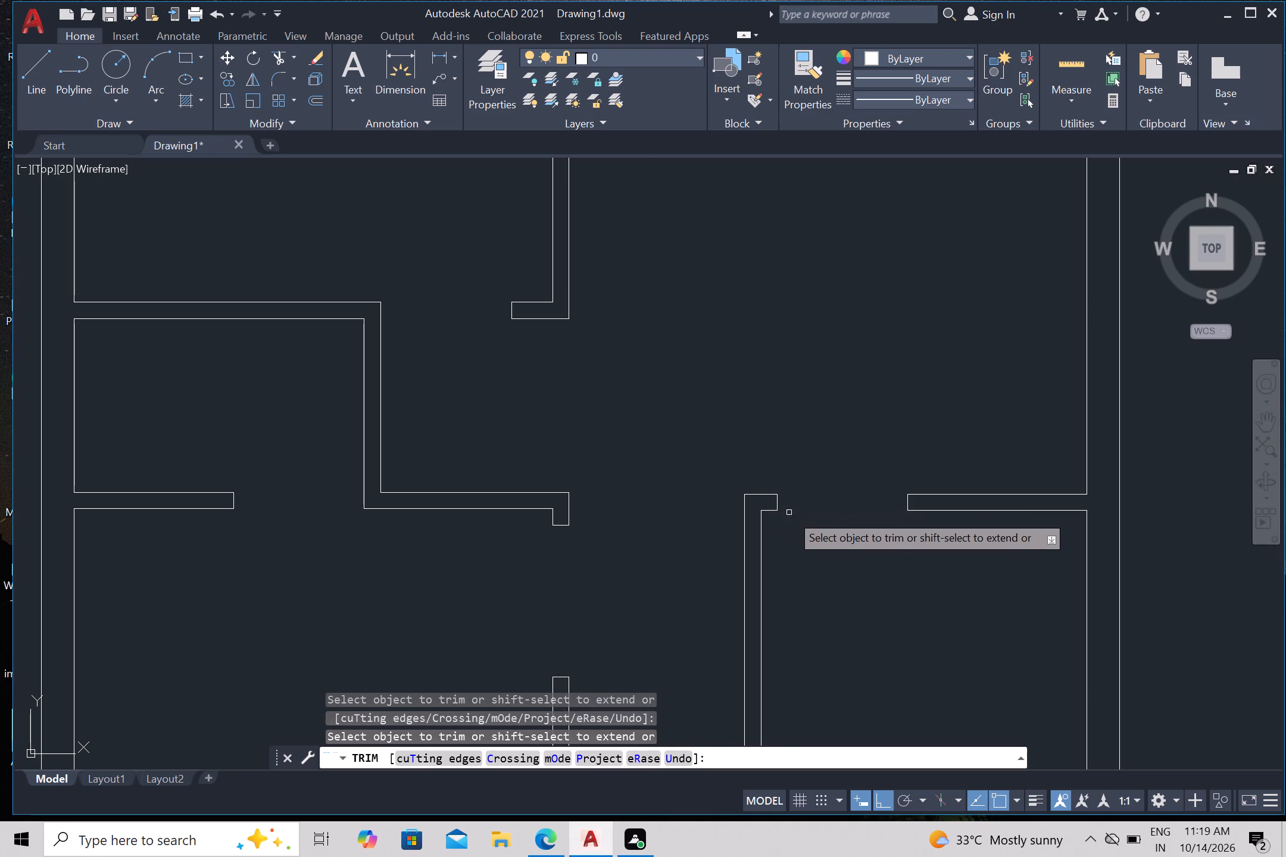
{"action": "scroll", "coordinate": [806, 533], "scroll_direction": "down", "scroll_amount": 1}
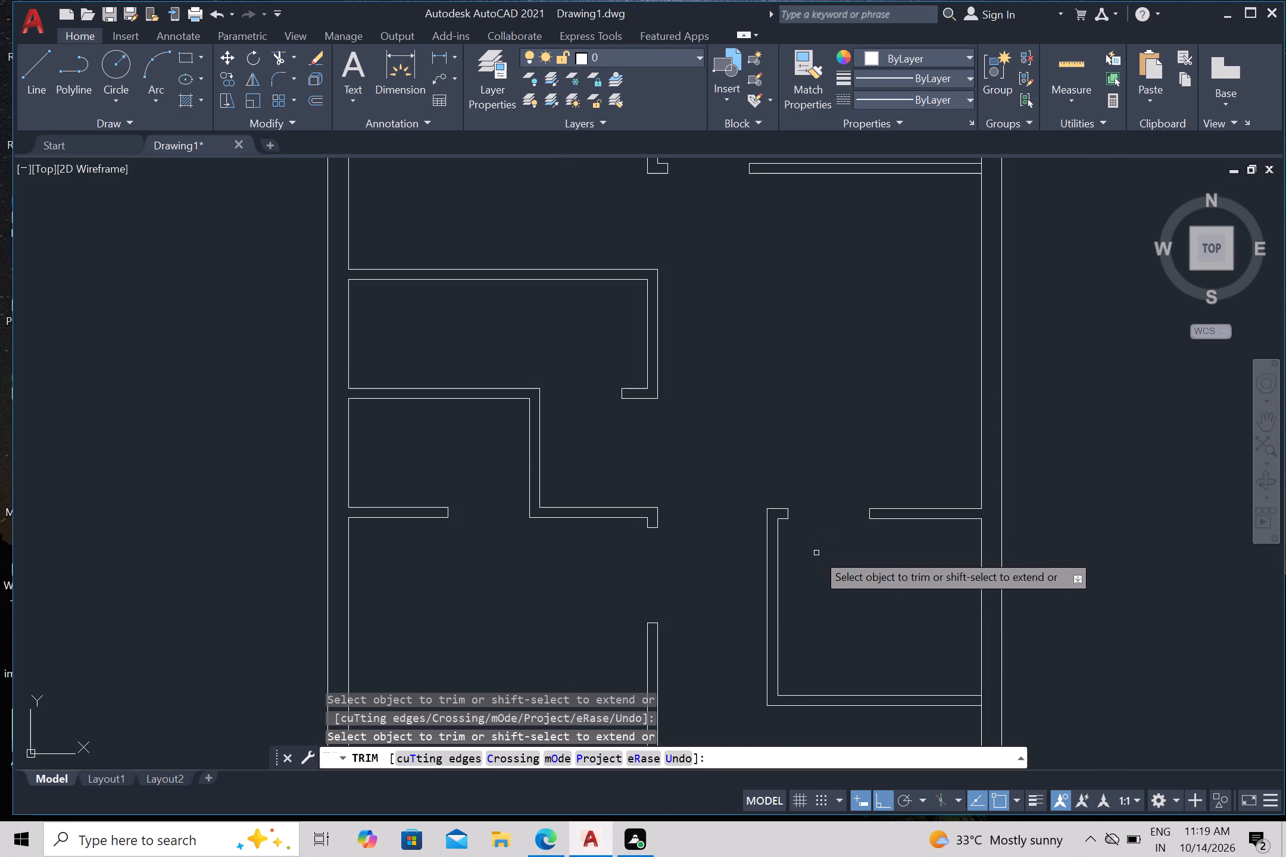
{"action": "scroll", "coordinate": [817, 553], "scroll_direction": "down", "scroll_amount": 1}
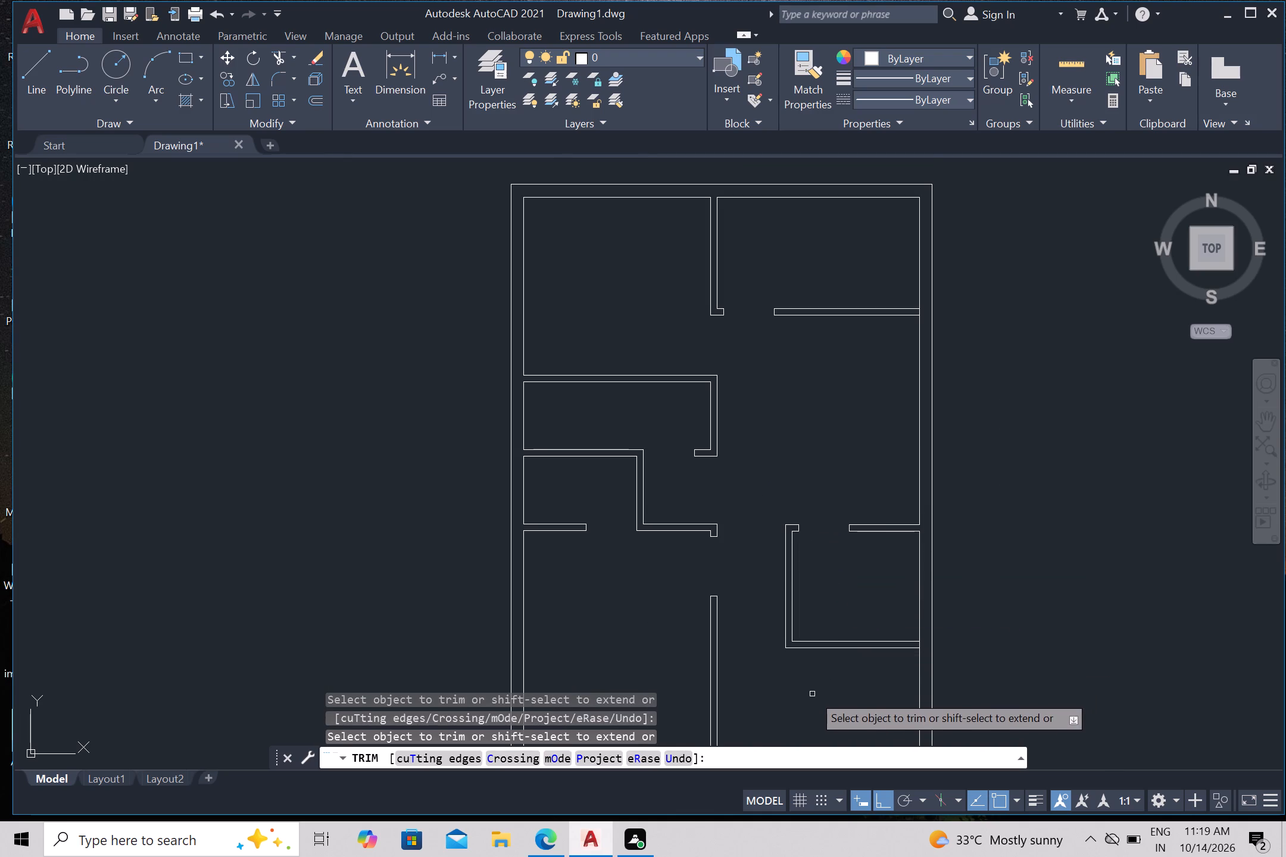
{"action": "middle_click_drag", "start_coordinate": [812, 692], "coordinate": [814, 487]}
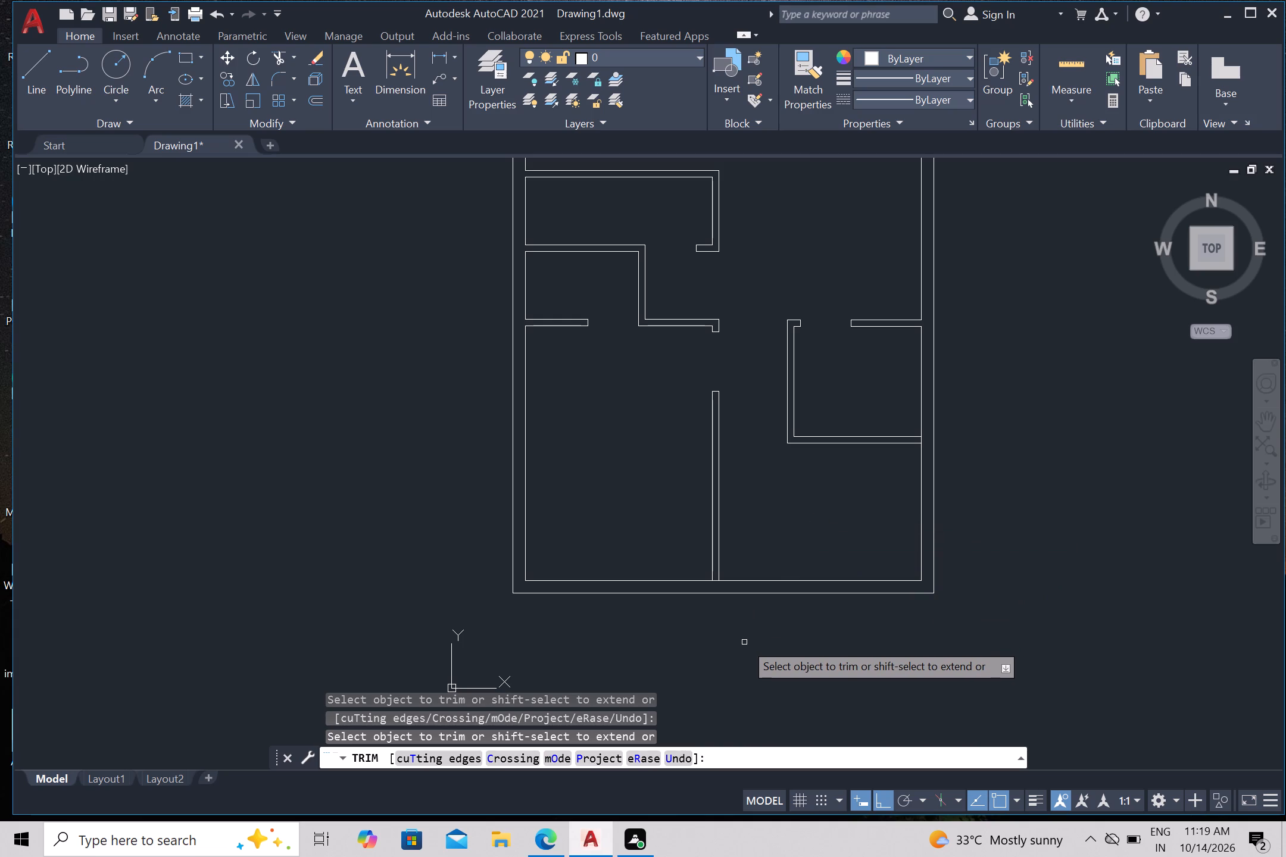
{"action": "key", "text": "Escape"}
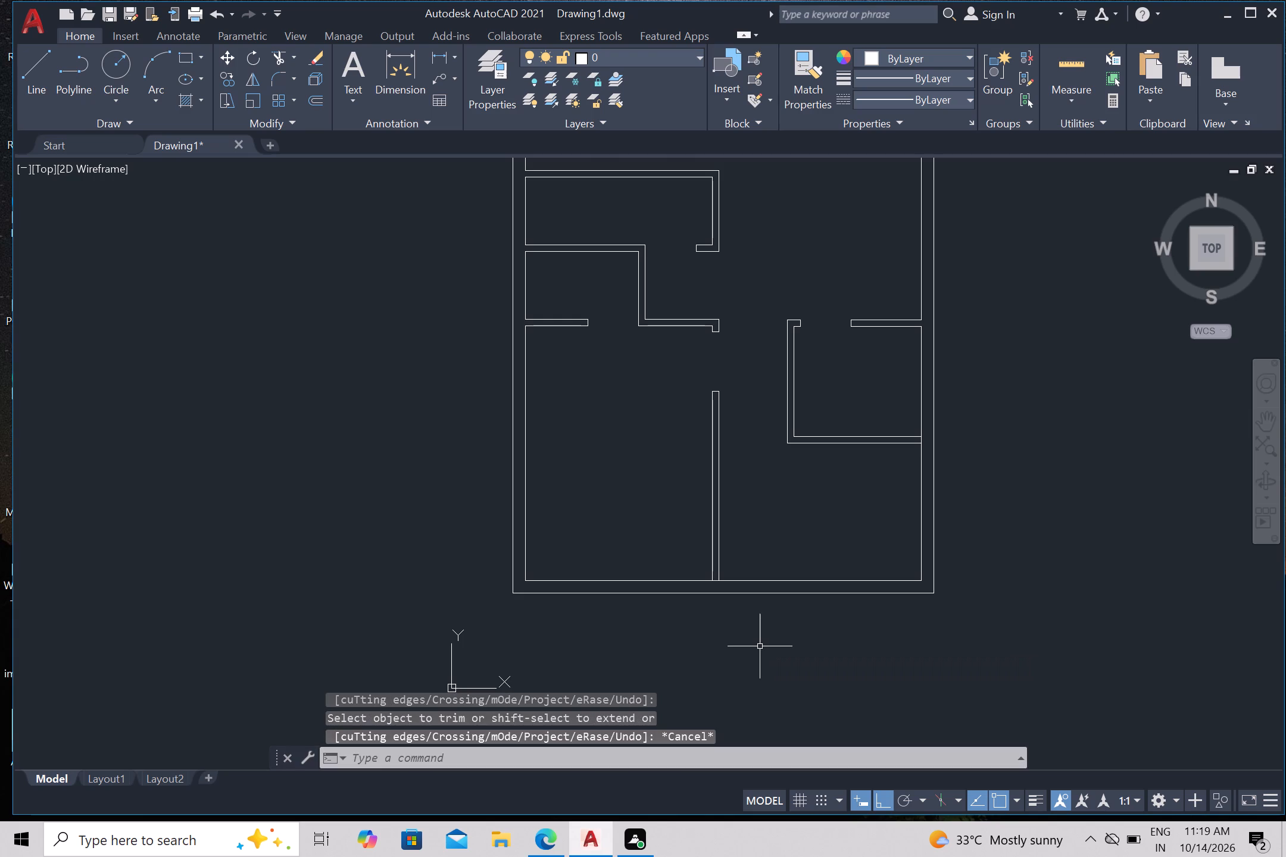
Draw two vertical lines down past the bottom outer wall, from the central wall's right face and the small right room's lower left outer corner.
{"action": "key", "text": "l"}
{"action": "key", "text": "Return"}
{"action": "scroll", "coordinate": [734, 618], "scroll_direction": "up", "scroll_amount": 1}
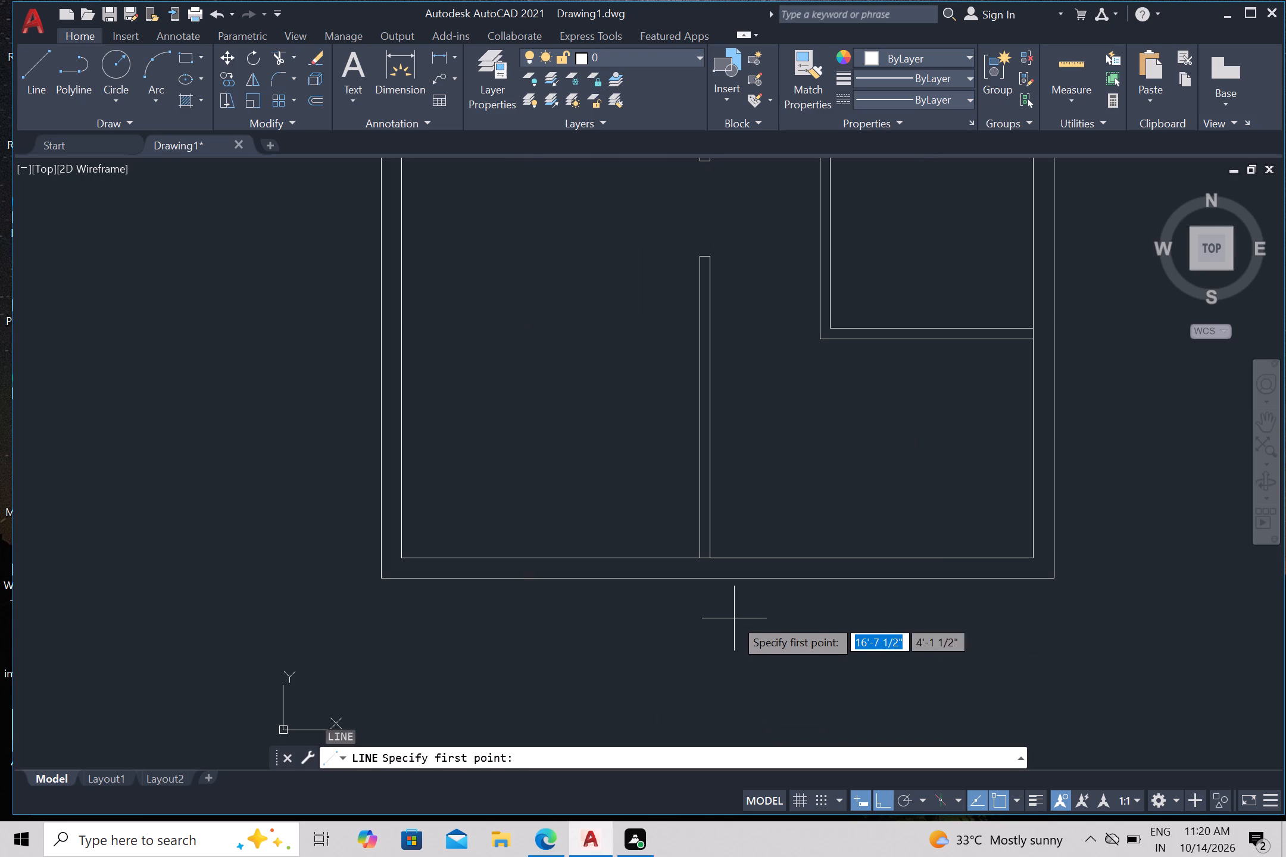
{"action": "left_click", "coordinate": [709, 557]}
{"action": "left_click", "coordinate": [708, 634]}
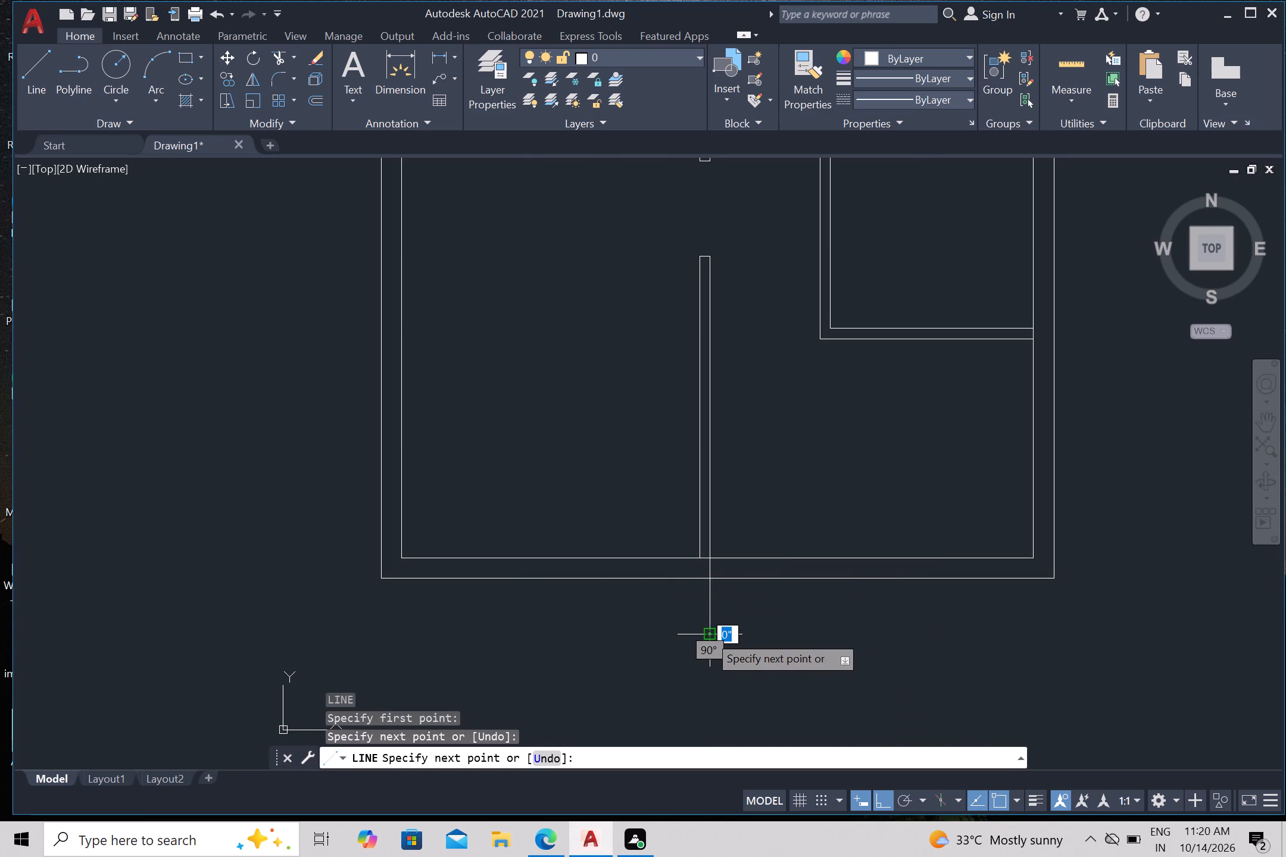
{"action": "key", "text": "Escape"}
{"action": "key", "text": "Return"}
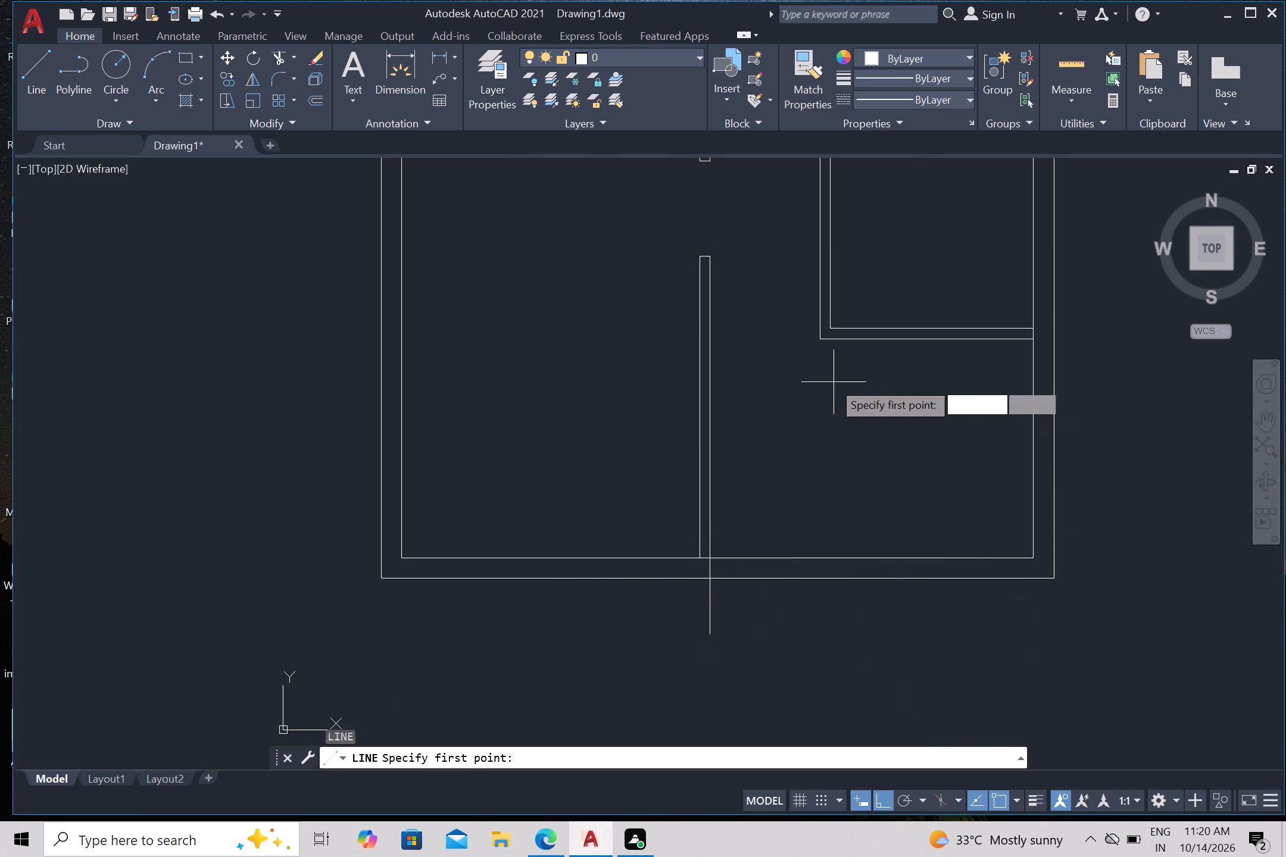
{"action": "left_click", "coordinate": [817, 339]}
{"action": "left_click", "coordinate": [776, 674]}
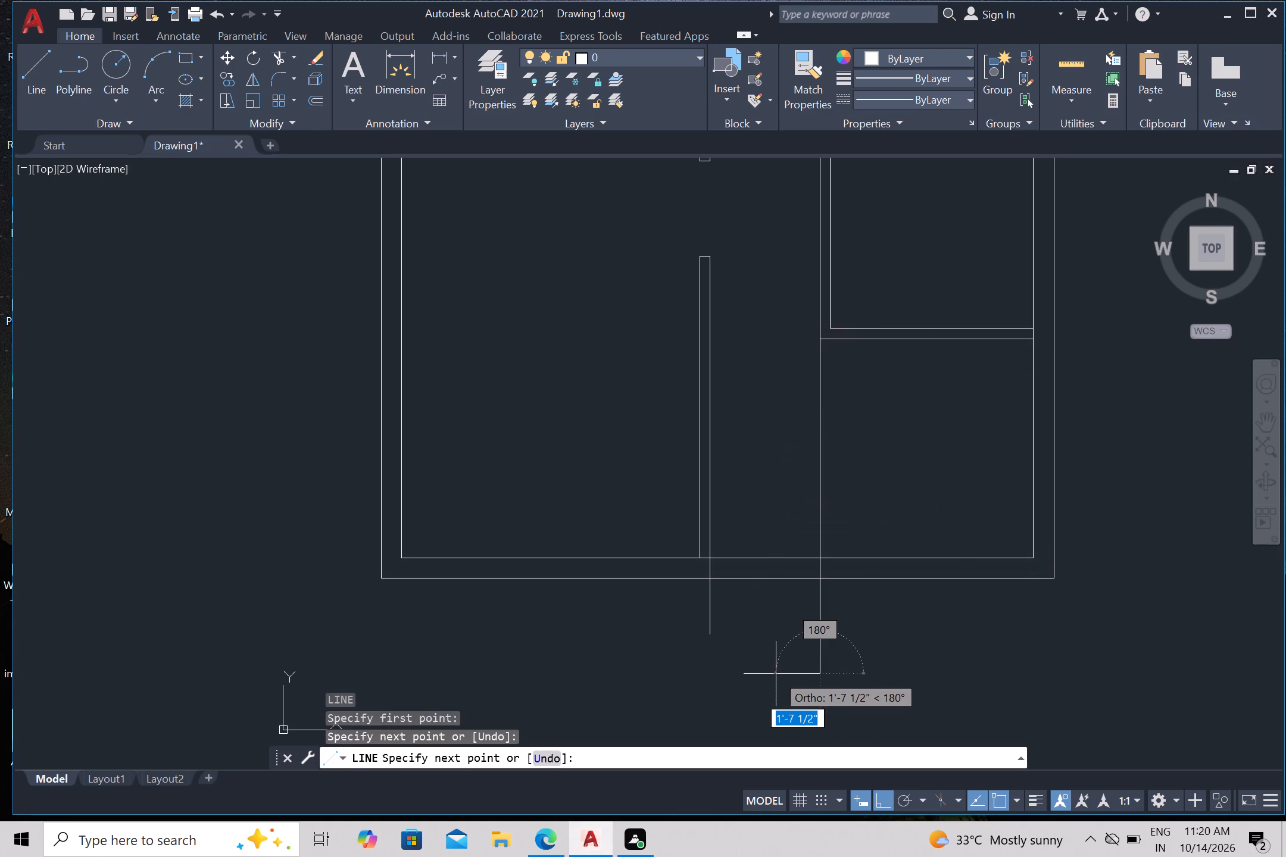
{"action": "key", "text": "Escape"}
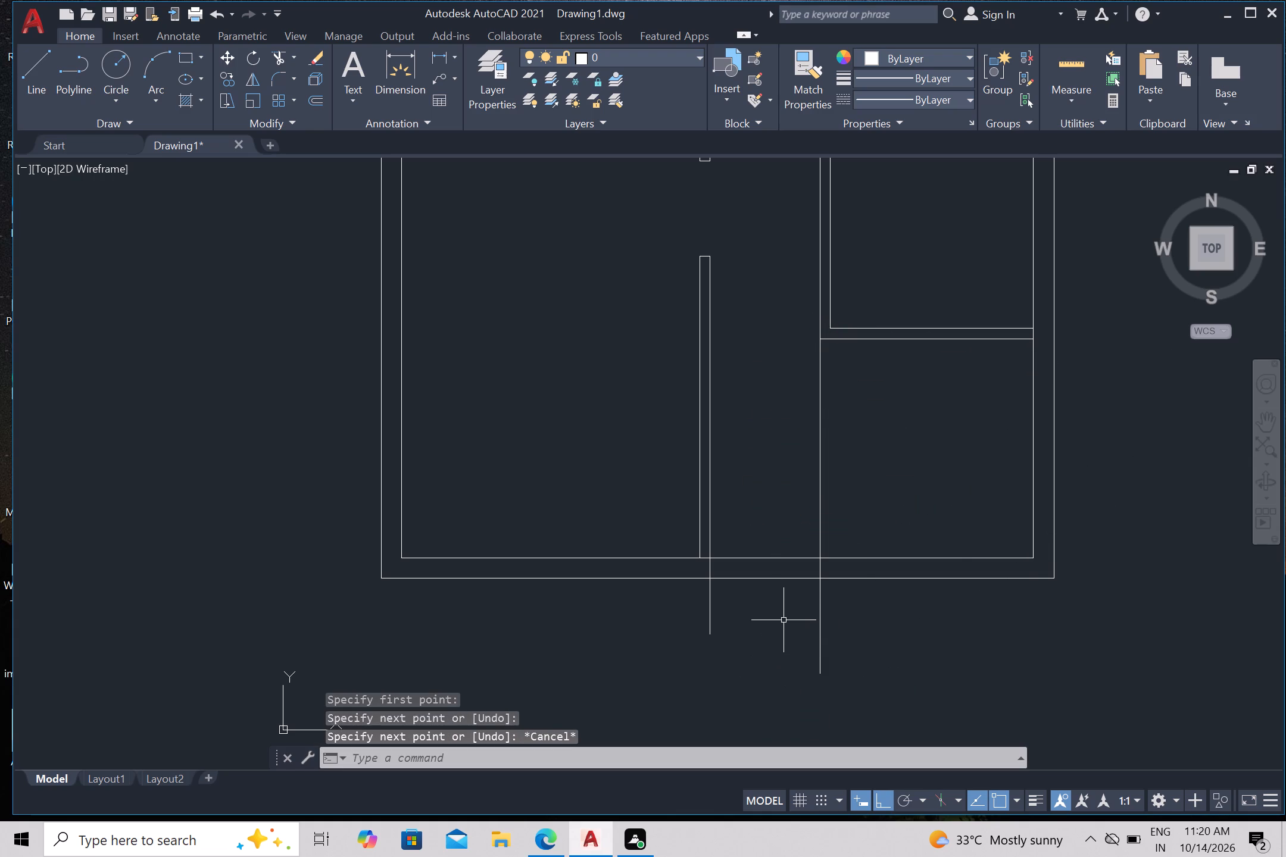
Trim the bottom outer wall's lines between the two verticals and remove the verticals' ends overhanging below the wall.
{"action": "type", "text": "tr"}
{"action": "key", "text": "Return"}
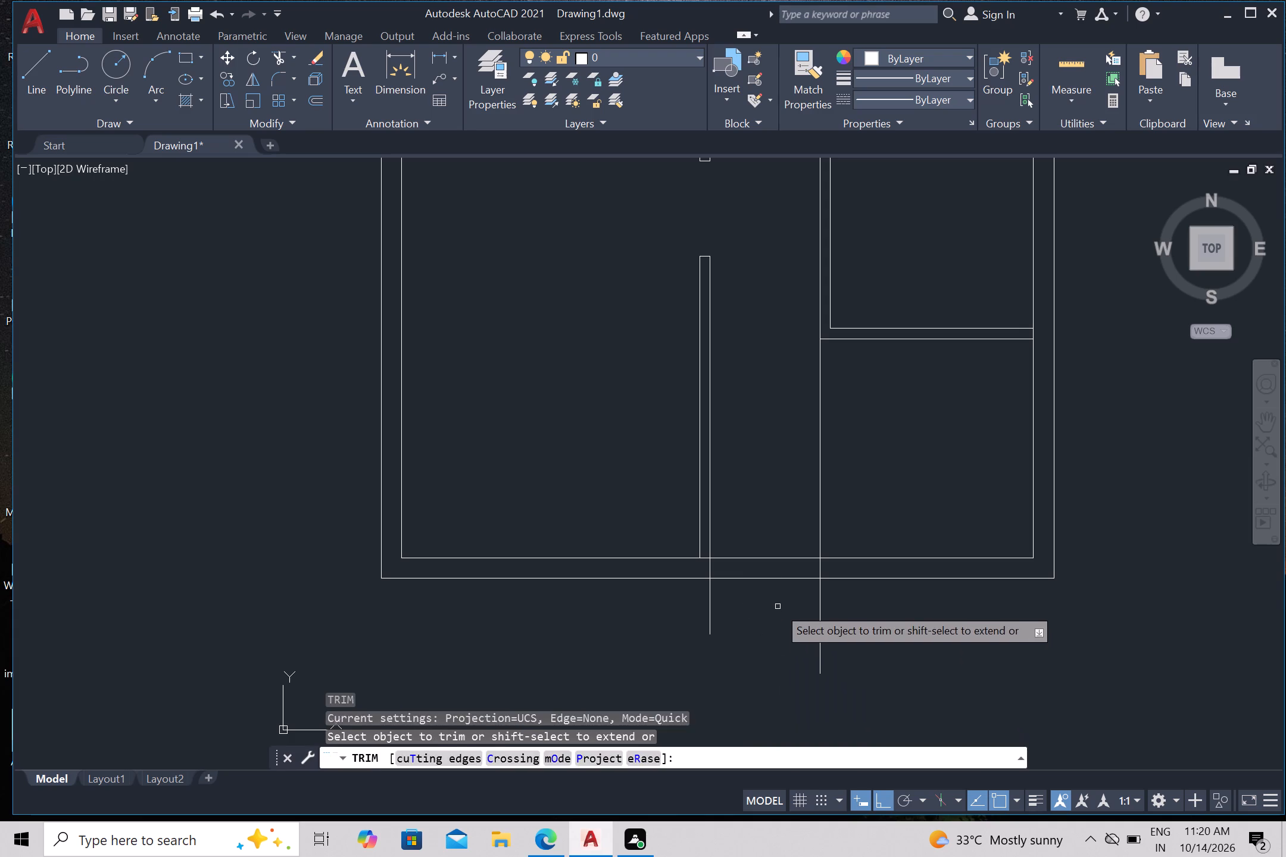
{"action": "left_click", "coordinate": [777, 605]}
{"action": "left_click", "coordinate": [761, 526]}
{"action": "left_click", "coordinate": [673, 612]}
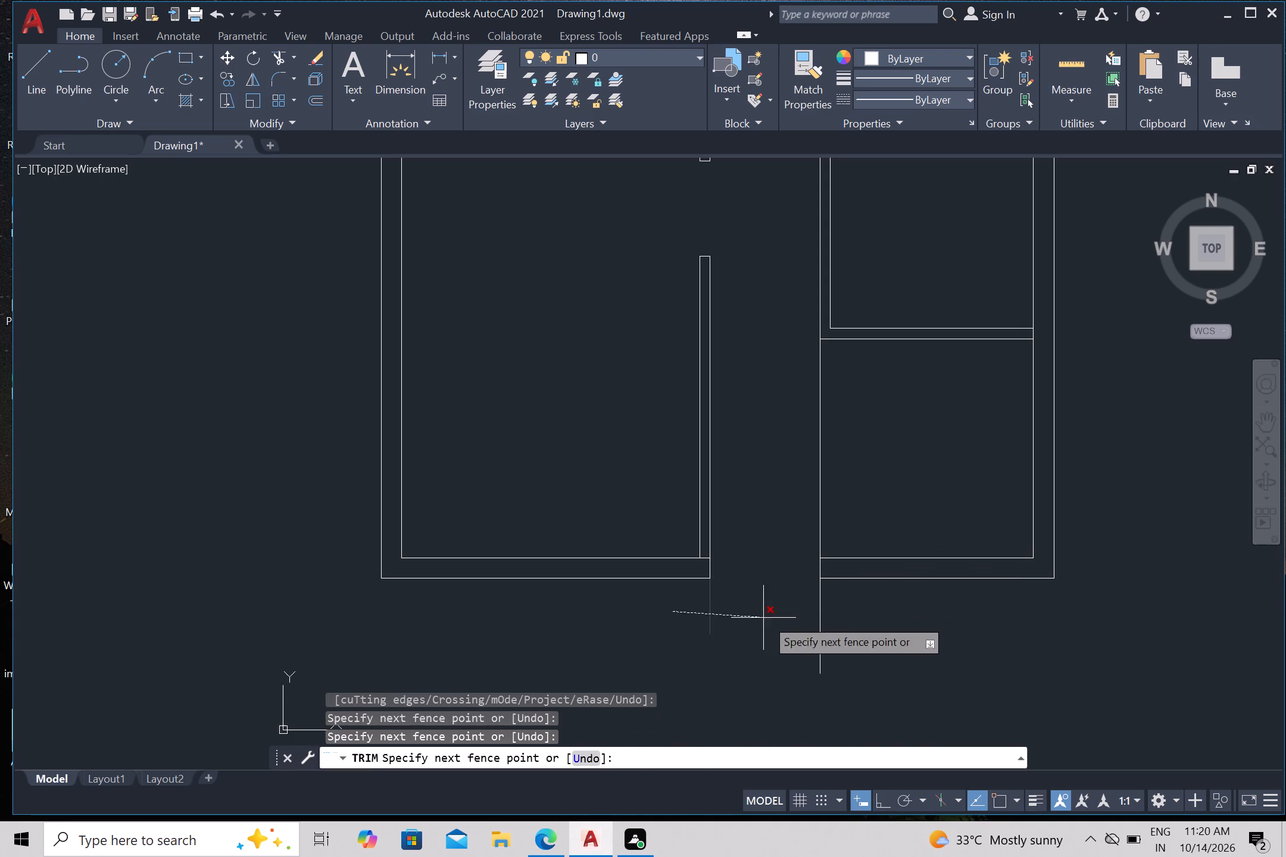
{"action": "left_click", "coordinate": [847, 620]}
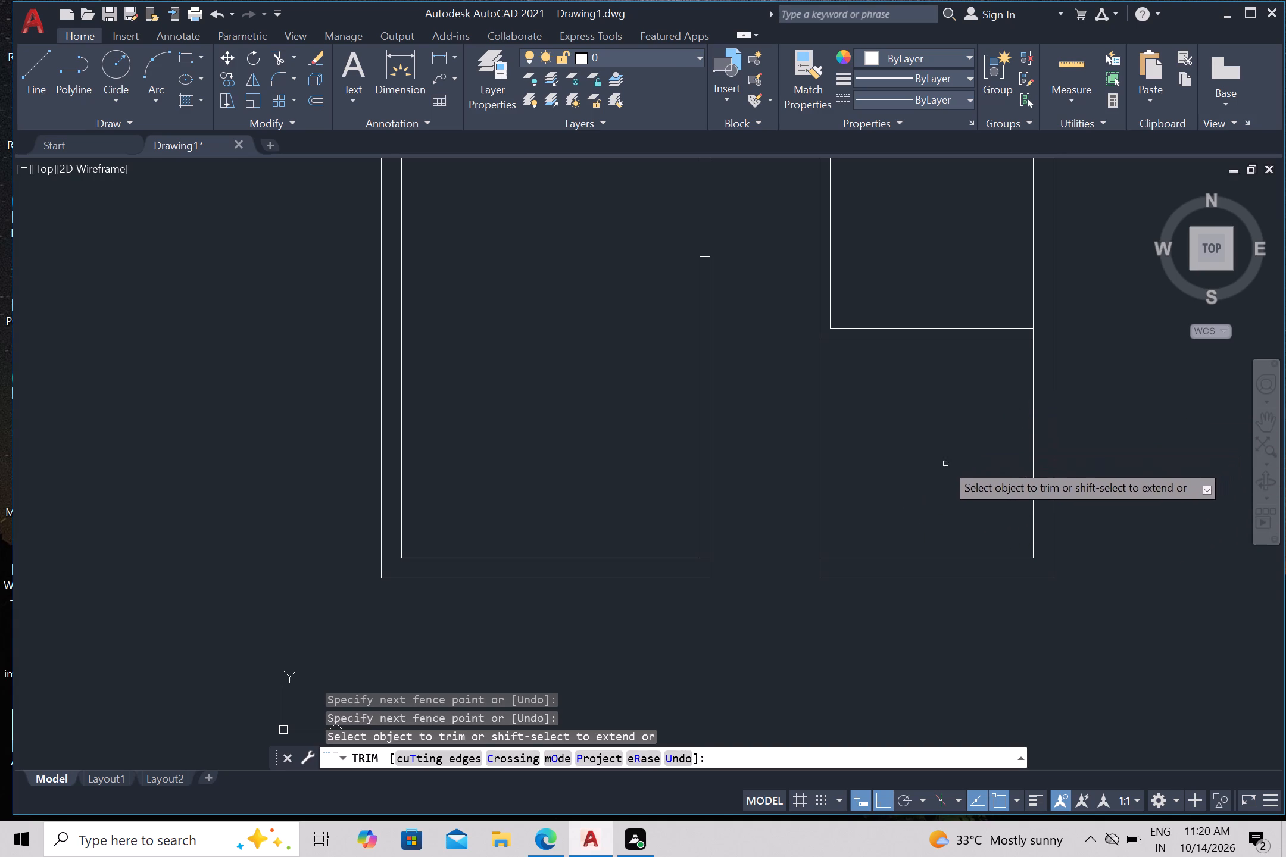
Trim the leftover segments where the central wall meets the bottom wall and the right room's lower partition meets the right outer wall.
{"action": "left_click", "coordinate": [703, 555]}
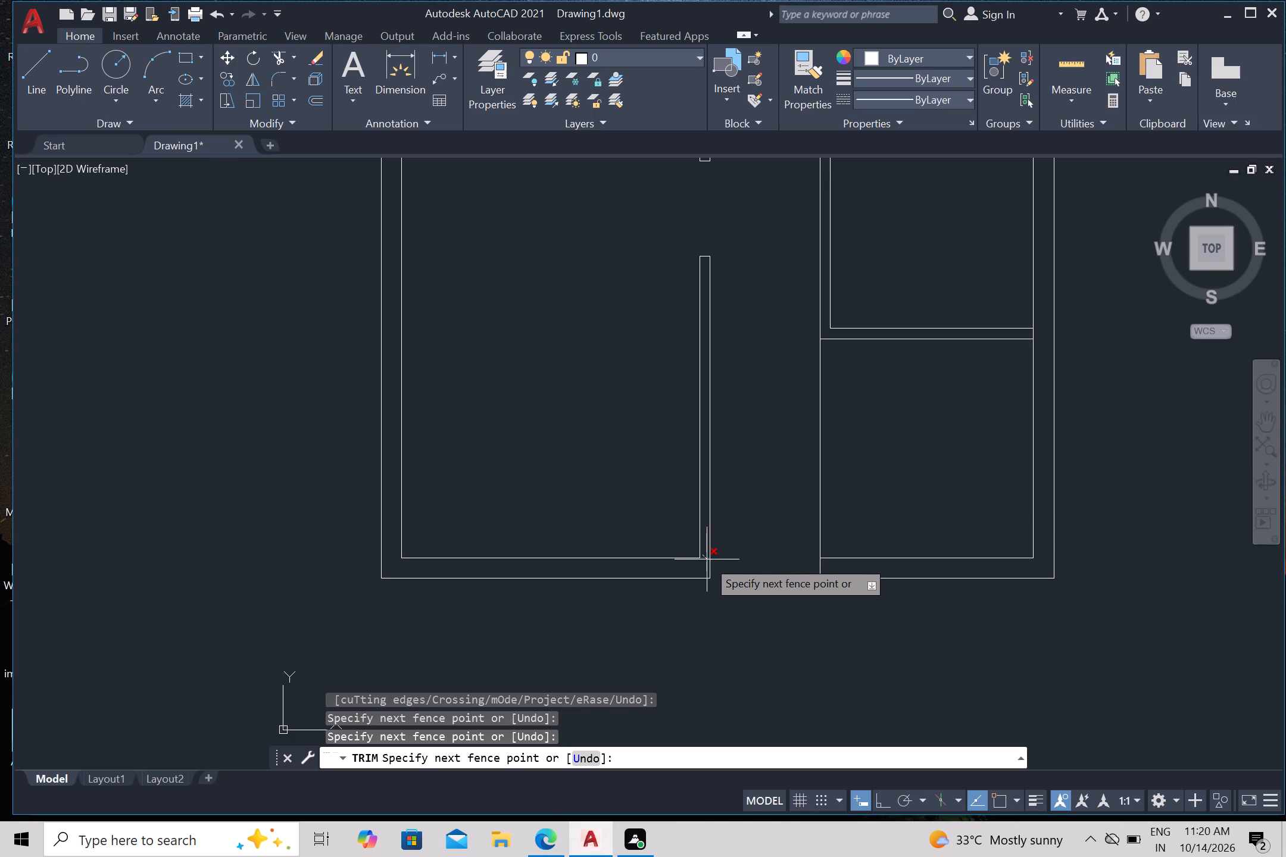
{"action": "left_click", "coordinate": [704, 559]}
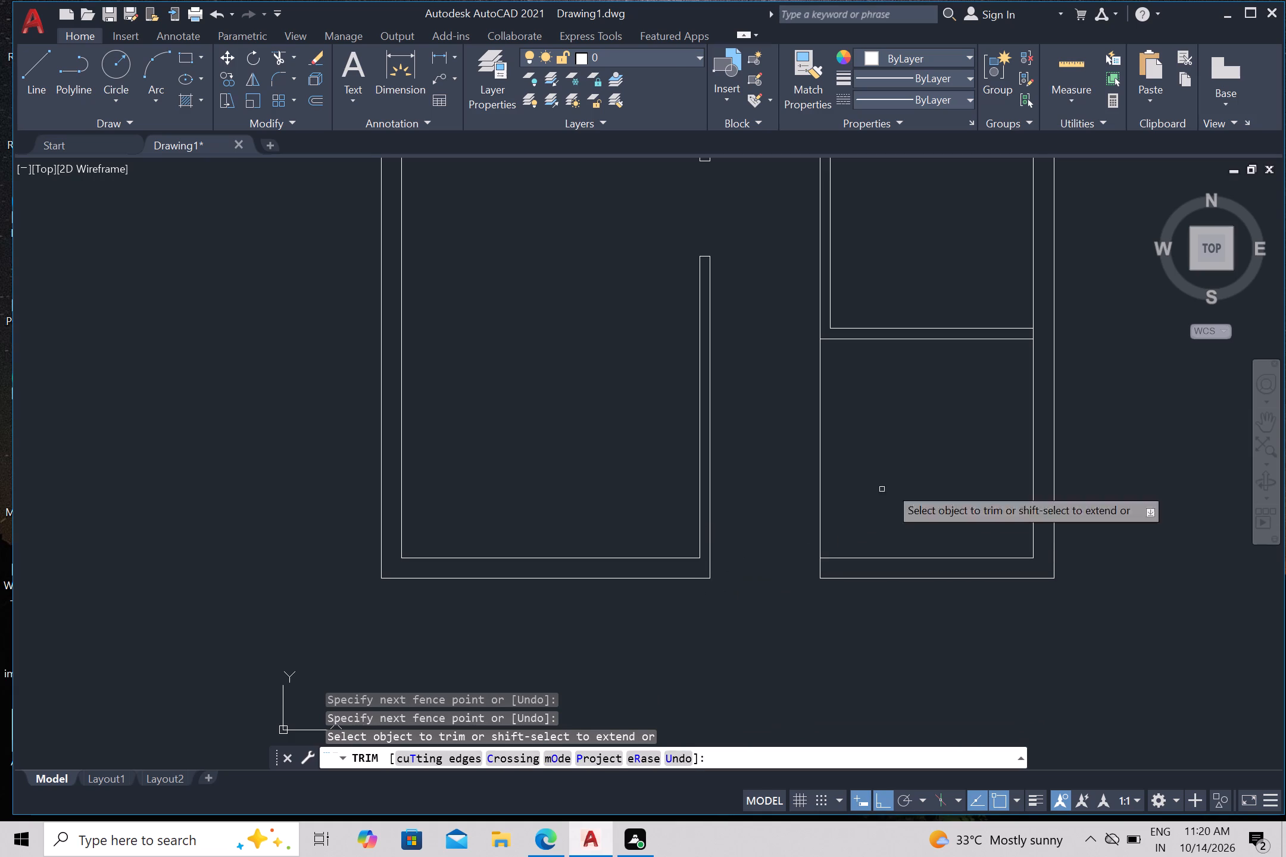
{"action": "left_click", "coordinate": [1034, 333]}
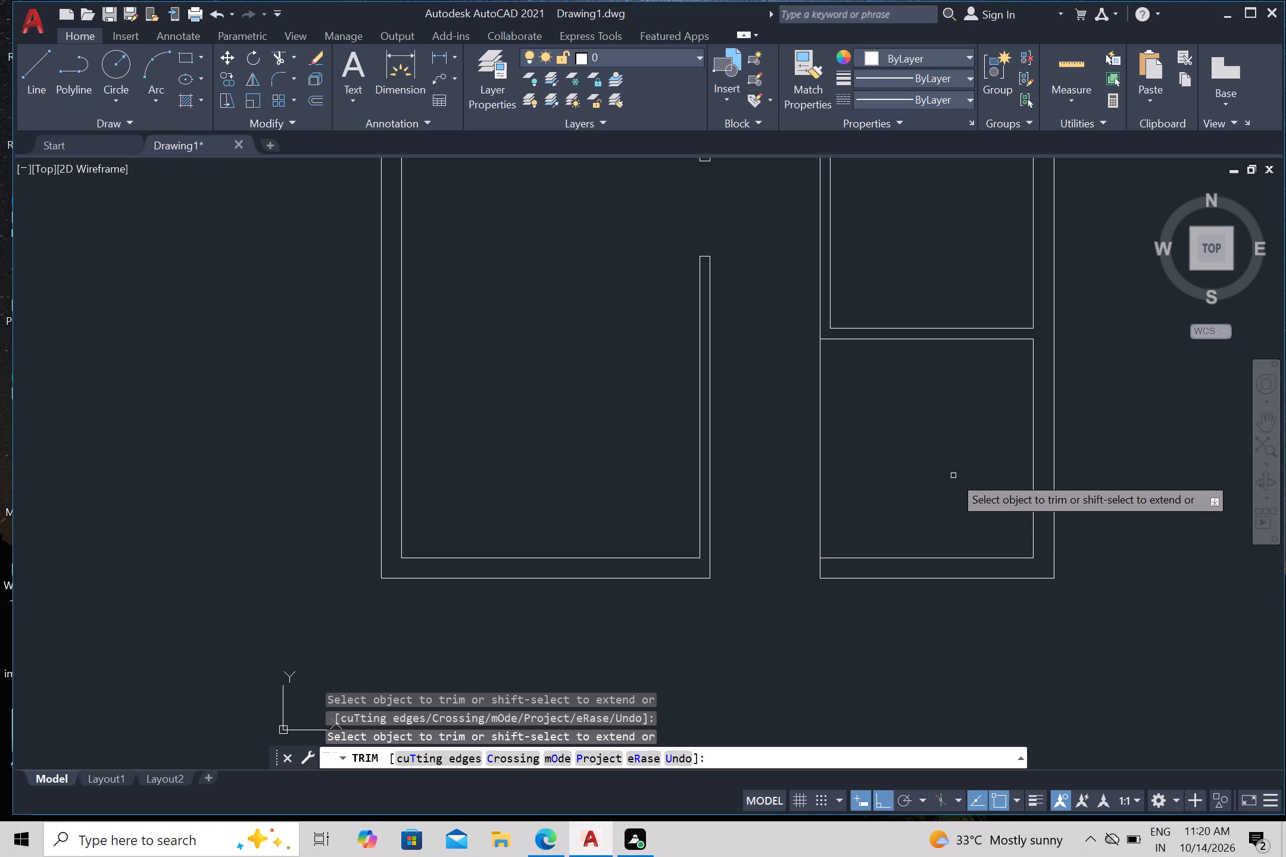
{"action": "key", "text": "Escape"}
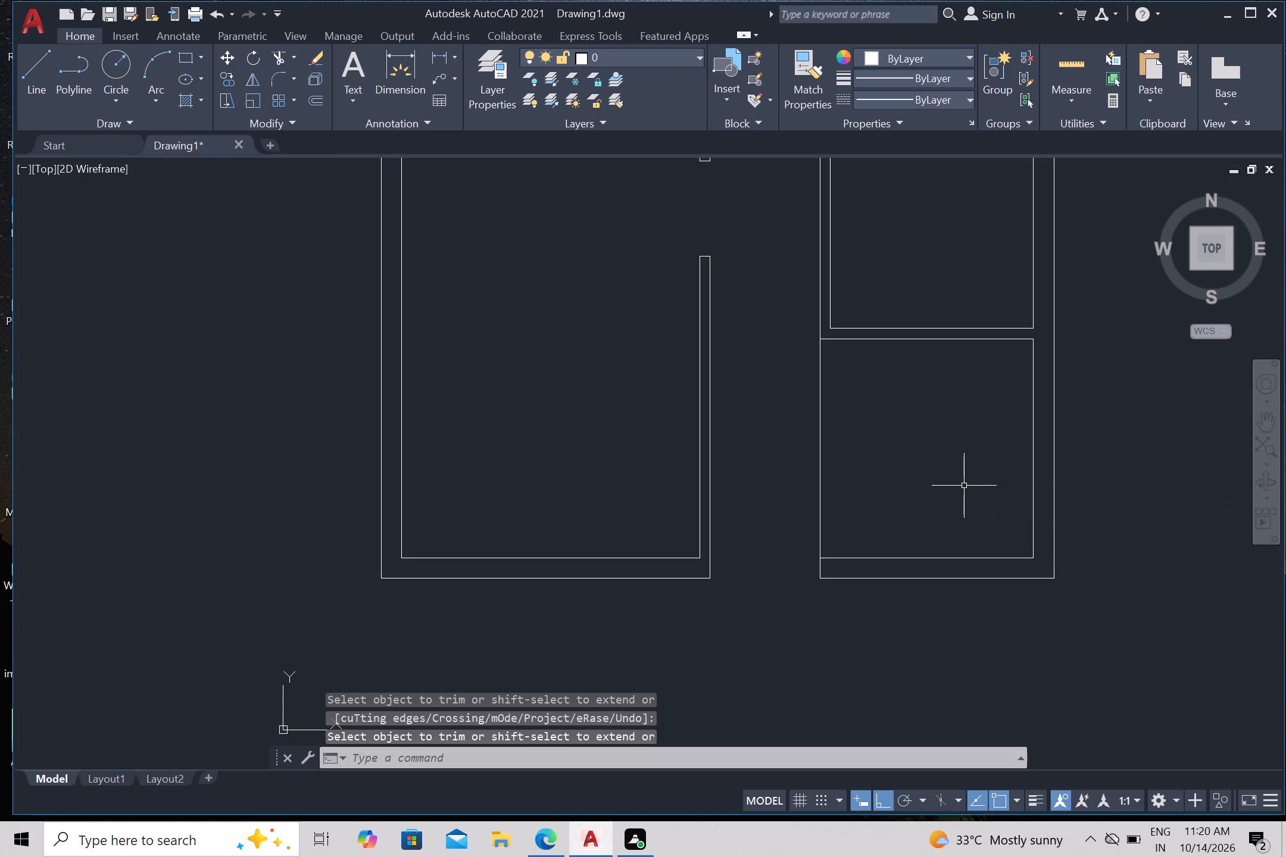
Offset the lower right space's boundary lines 3' inward: both segments of its right side, its top line and its bottom line.
{"action": "key", "text": "o"}
{"action": "key", "text": "Return"}
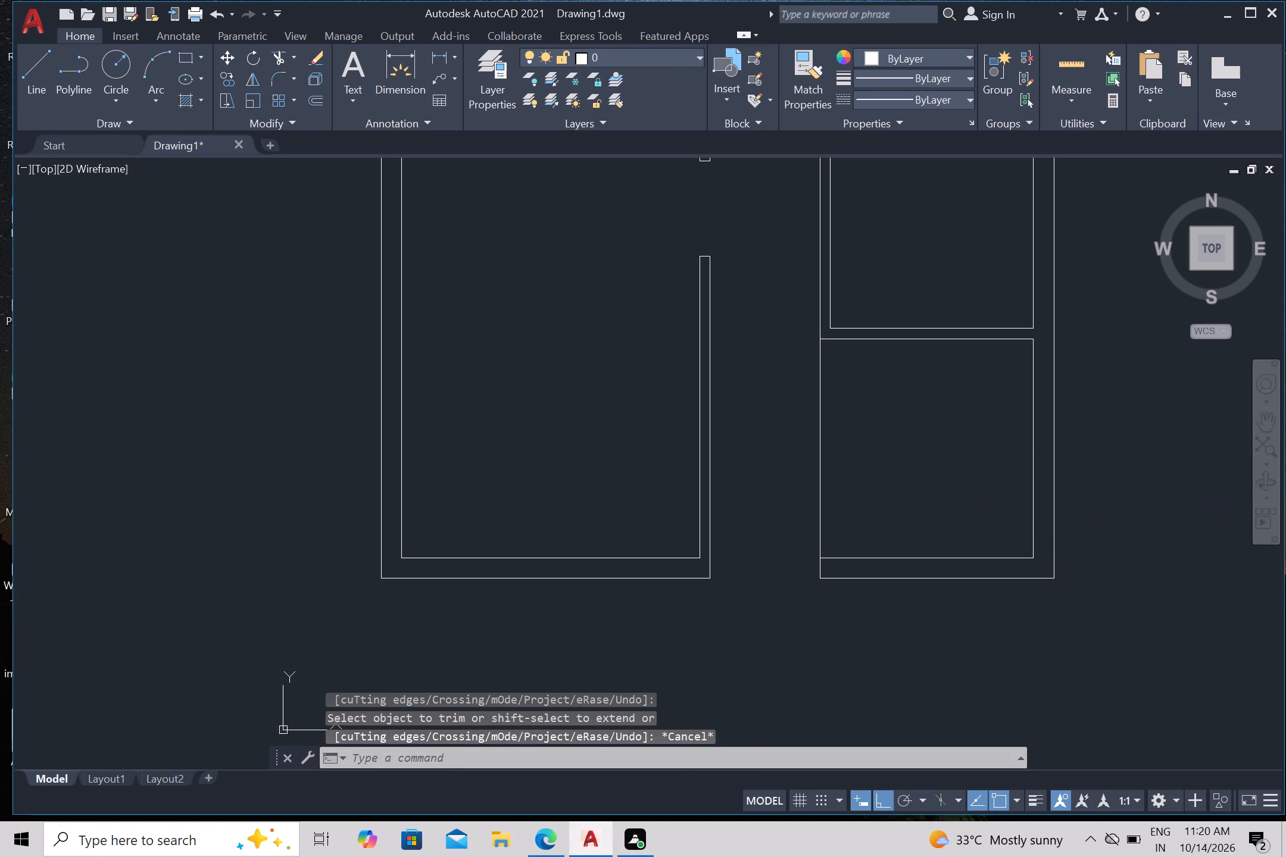
{"action": "type", "text": "3'"}
{"action": "key", "text": "Return"}
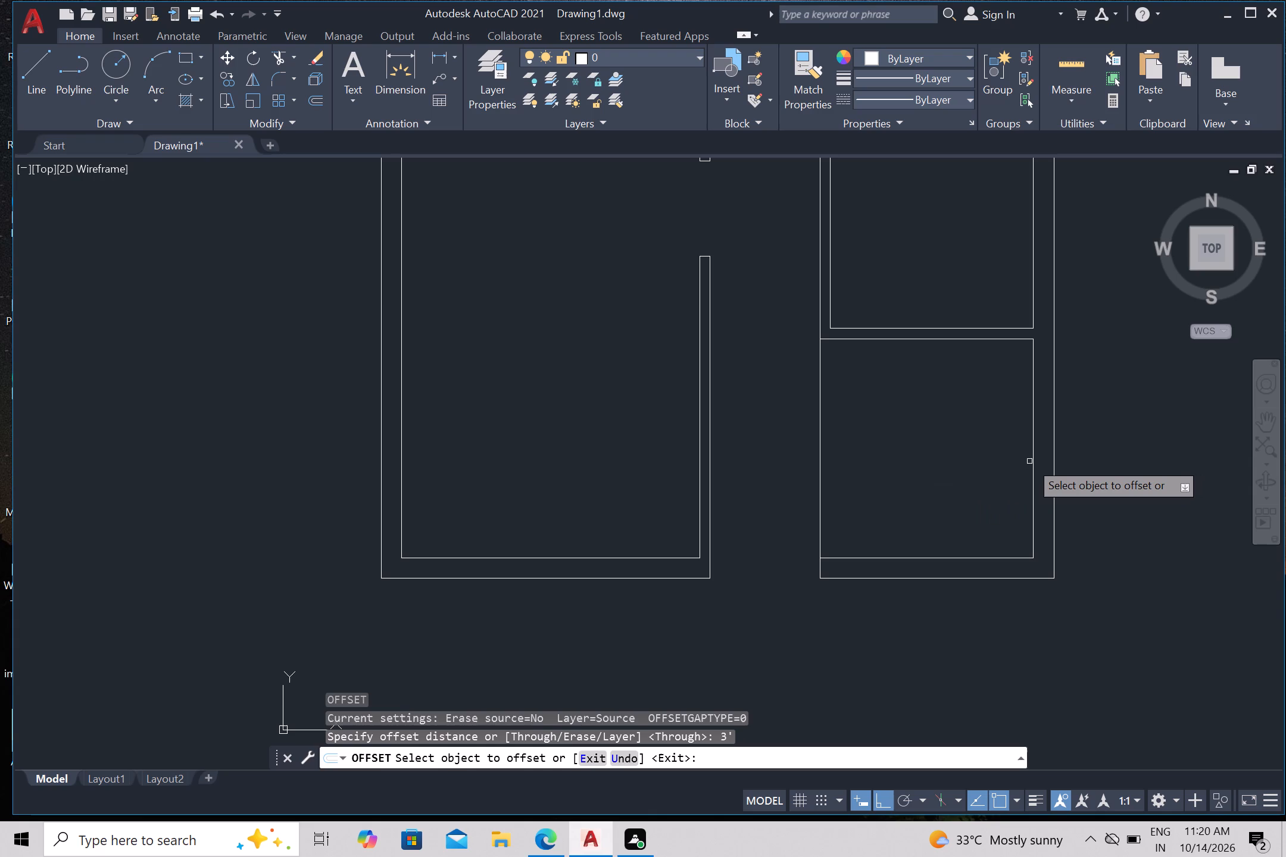
{"action": "left_click", "coordinate": [1032, 460]}
{"action": "left_click", "coordinate": [978, 476]}
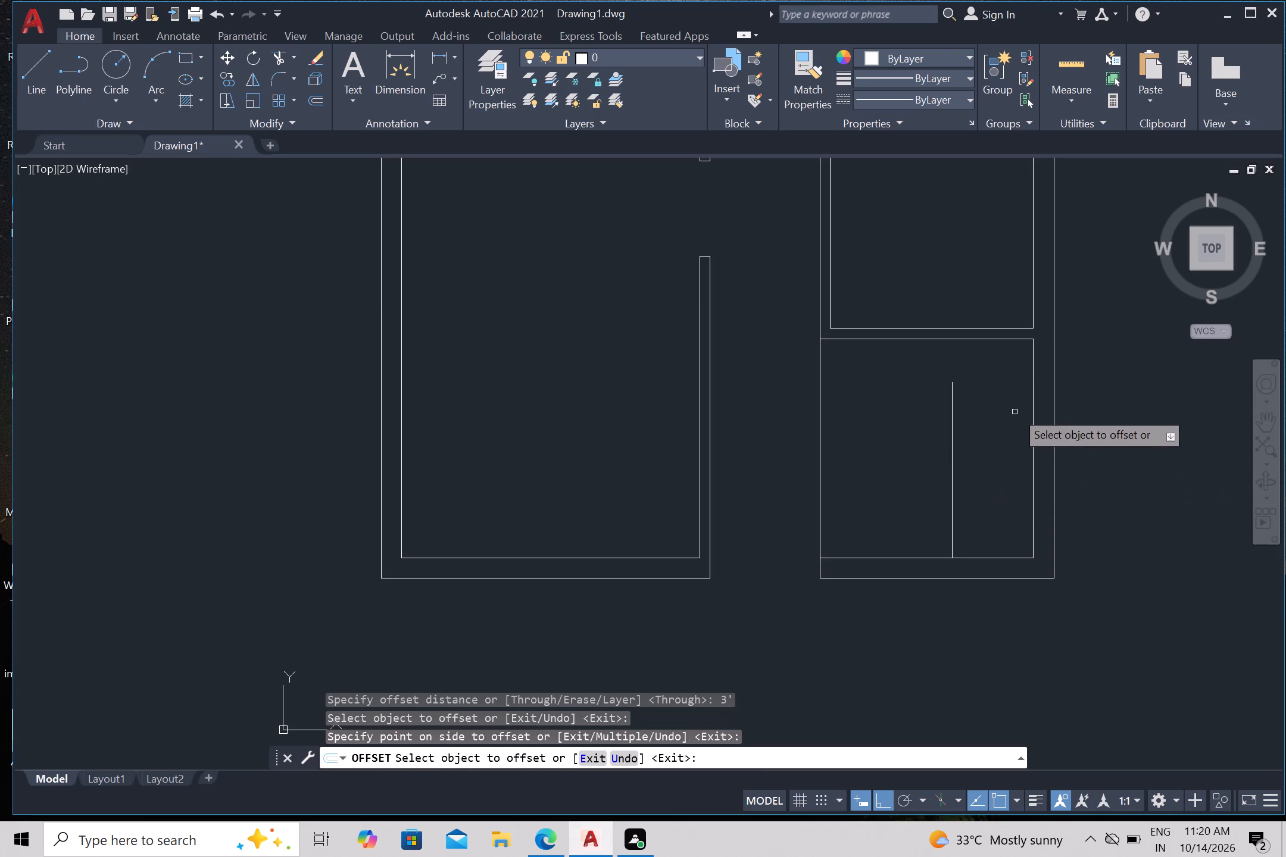
{"action": "left_click_drag", "start_coordinate": [1032, 351], "coordinate": [1016, 361]}
{"action": "left_click_drag", "start_coordinate": [969, 381], "coordinate": [957, 390]}
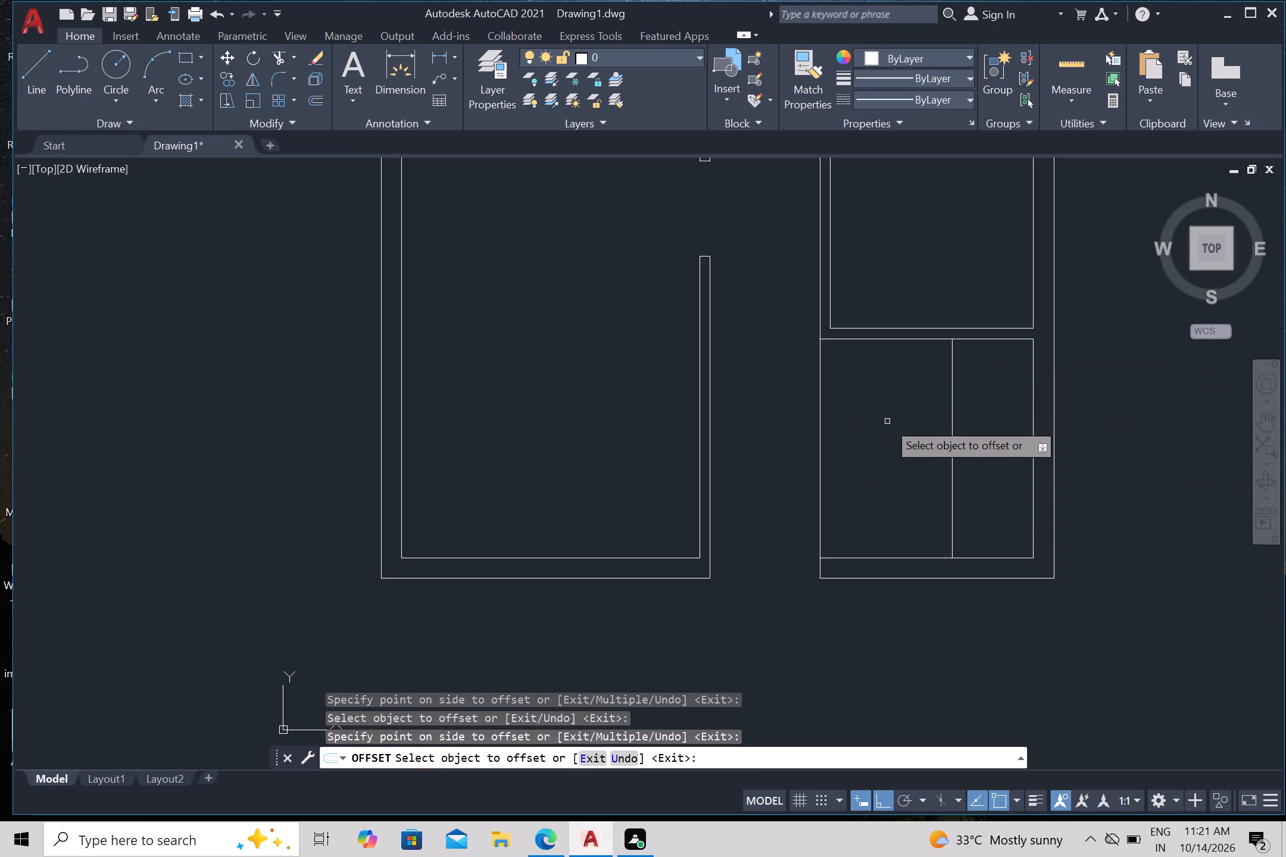
{"action": "left_click", "coordinate": [885, 337]}
{"action": "left_click", "coordinate": [882, 392]}
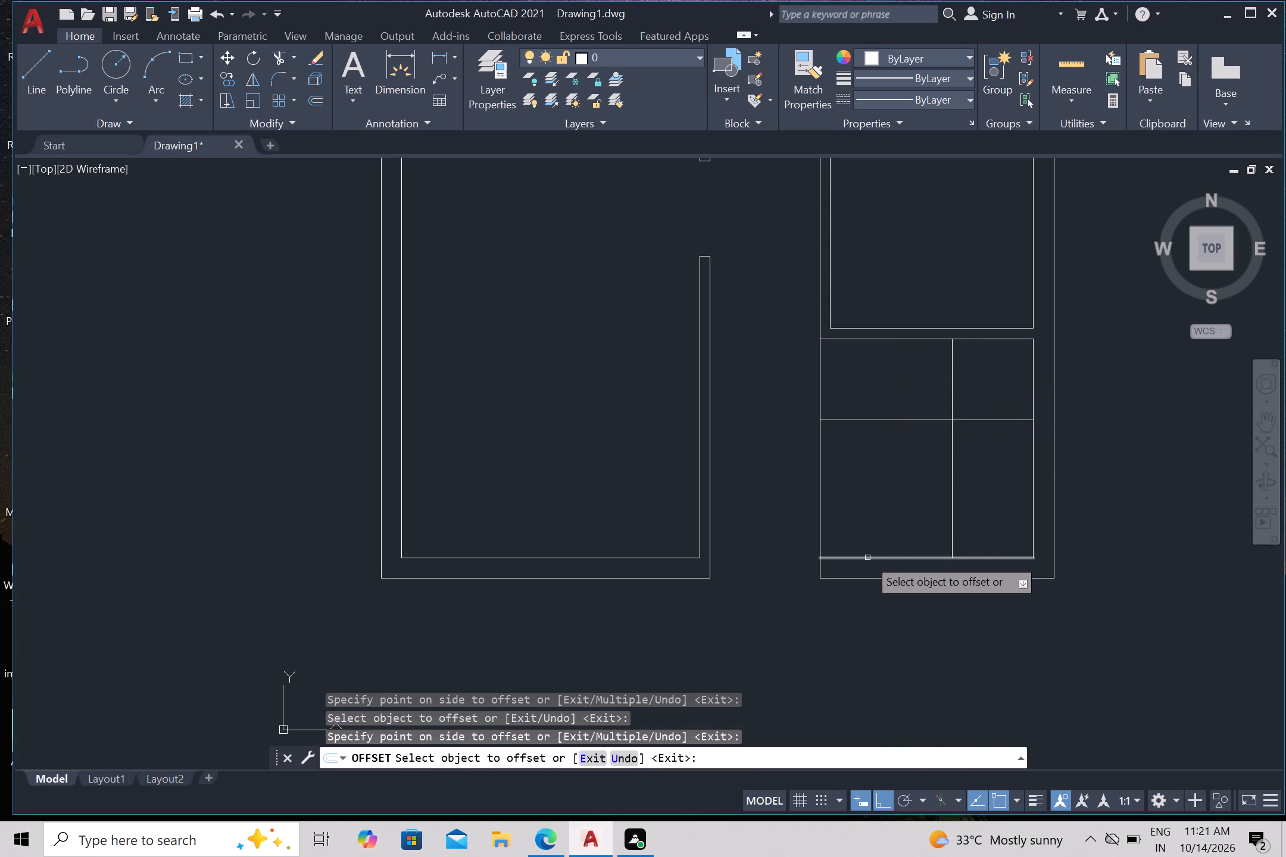
{"action": "left_click", "coordinate": [867, 558]}
{"action": "left_click", "coordinate": [866, 516]}
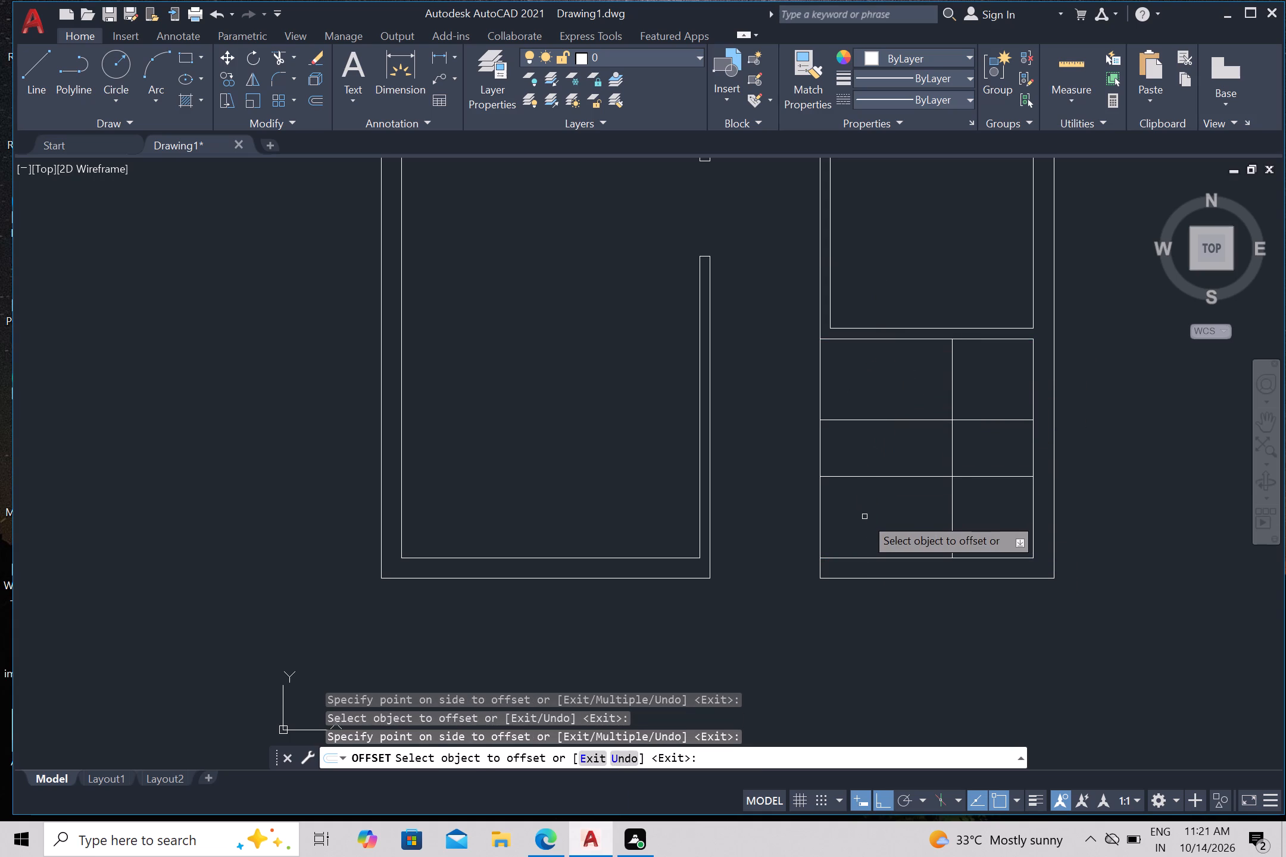
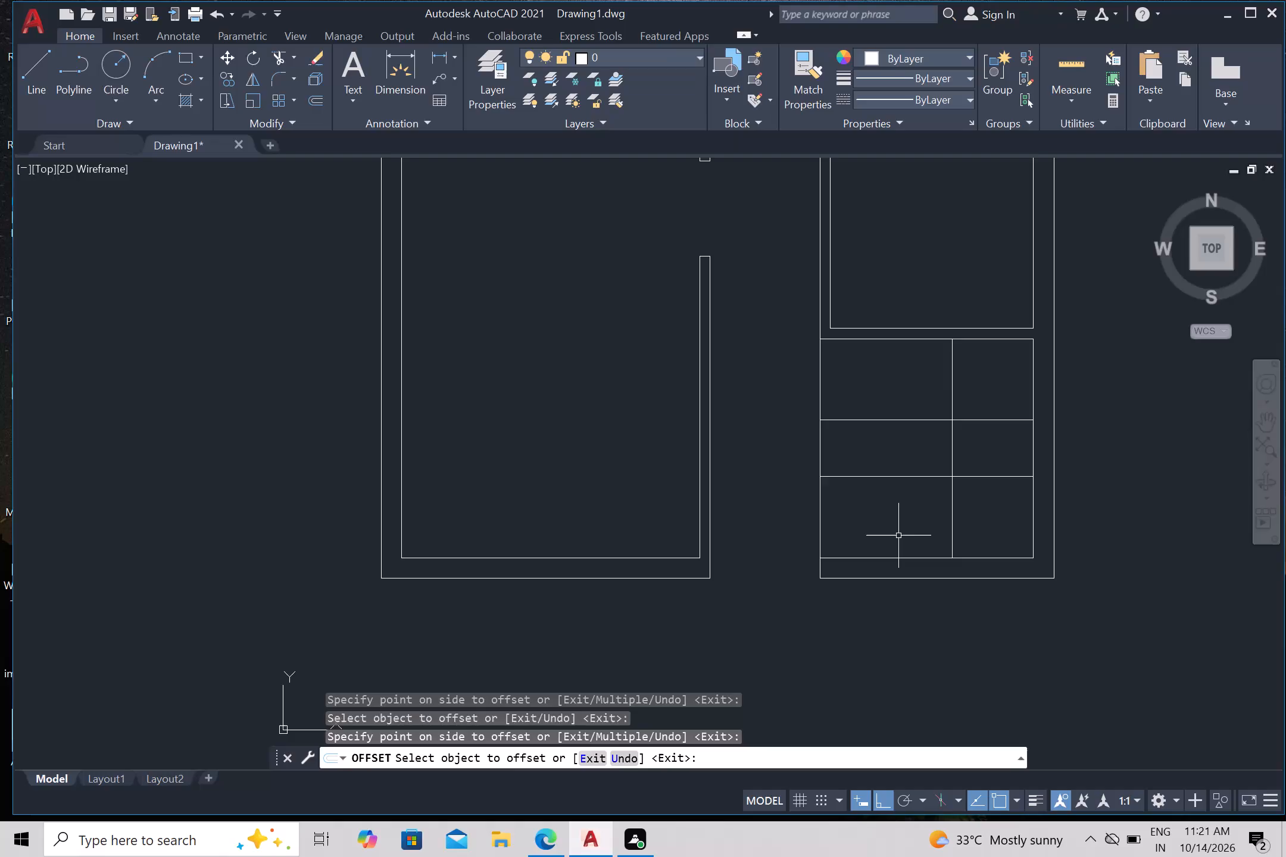
Trim the 3' offset lines in the lower right space to a U-shaped outline and remove the left boundary segment between its two horizontals.
{"action": "type", "text": "tr"}
{"action": "key", "text": "Return"}
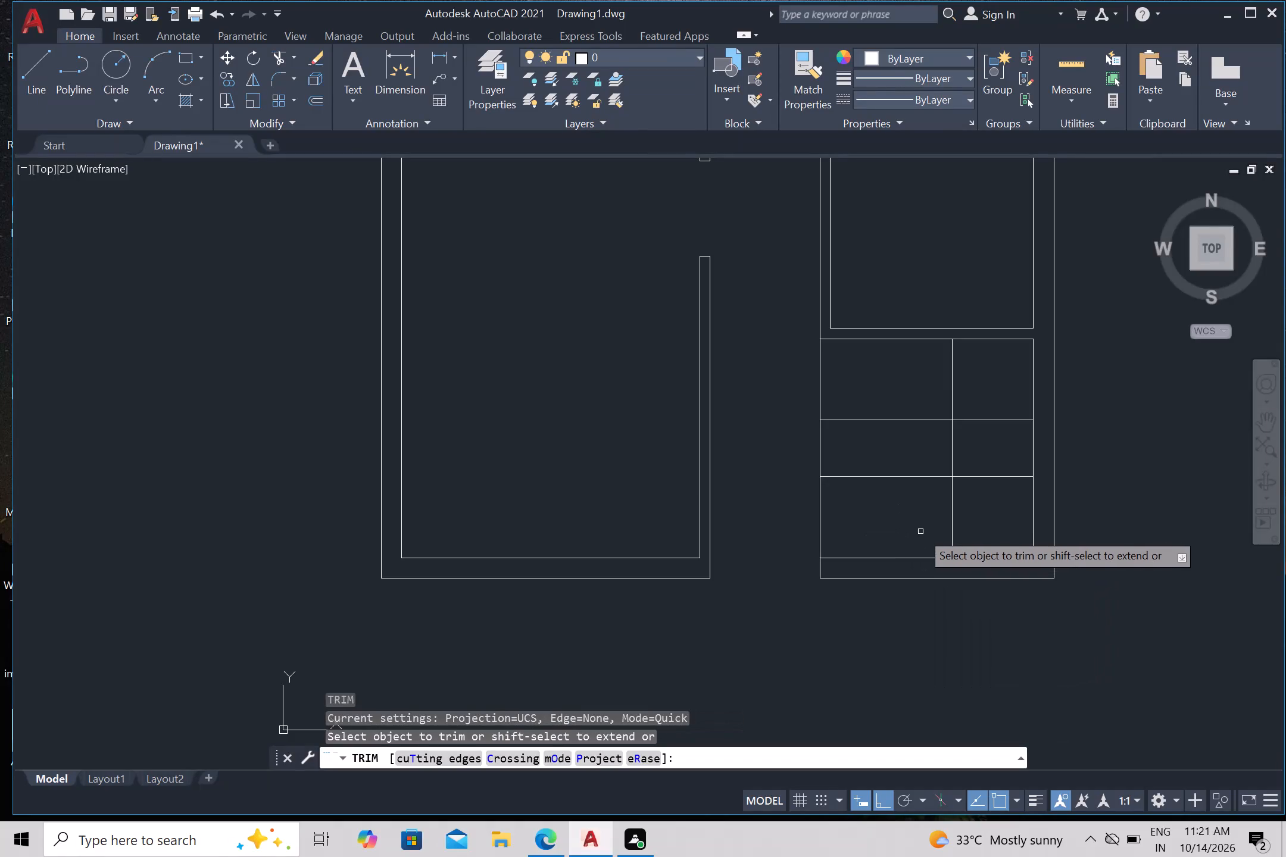
{"action": "left_click", "coordinate": [922, 530]}
{"action": "left_click", "coordinate": [969, 520]}
{"action": "left_click", "coordinate": [994, 503]}
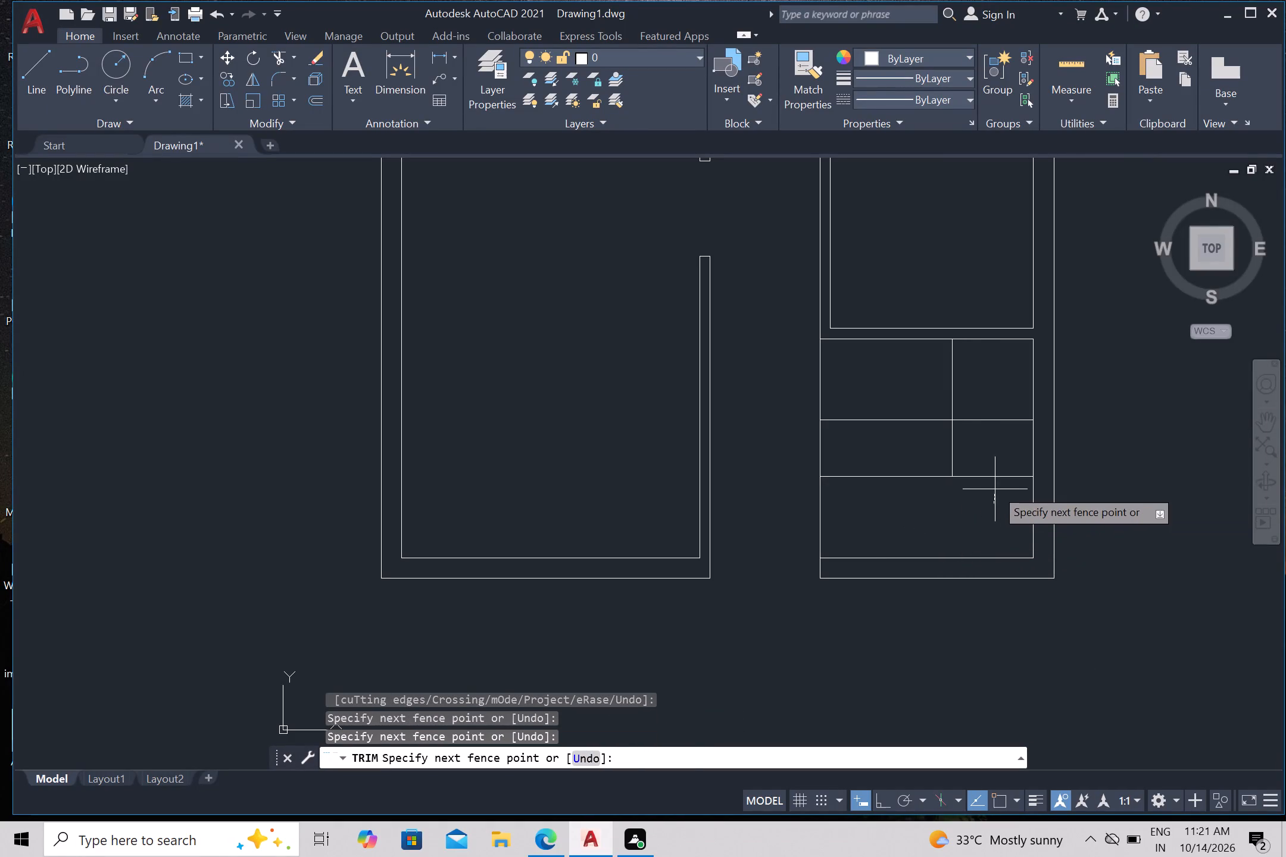
{"action": "left_click", "coordinate": [1000, 393]}
{"action": "left_click", "coordinate": [987, 382]}
{"action": "left_click", "coordinate": [926, 379]}
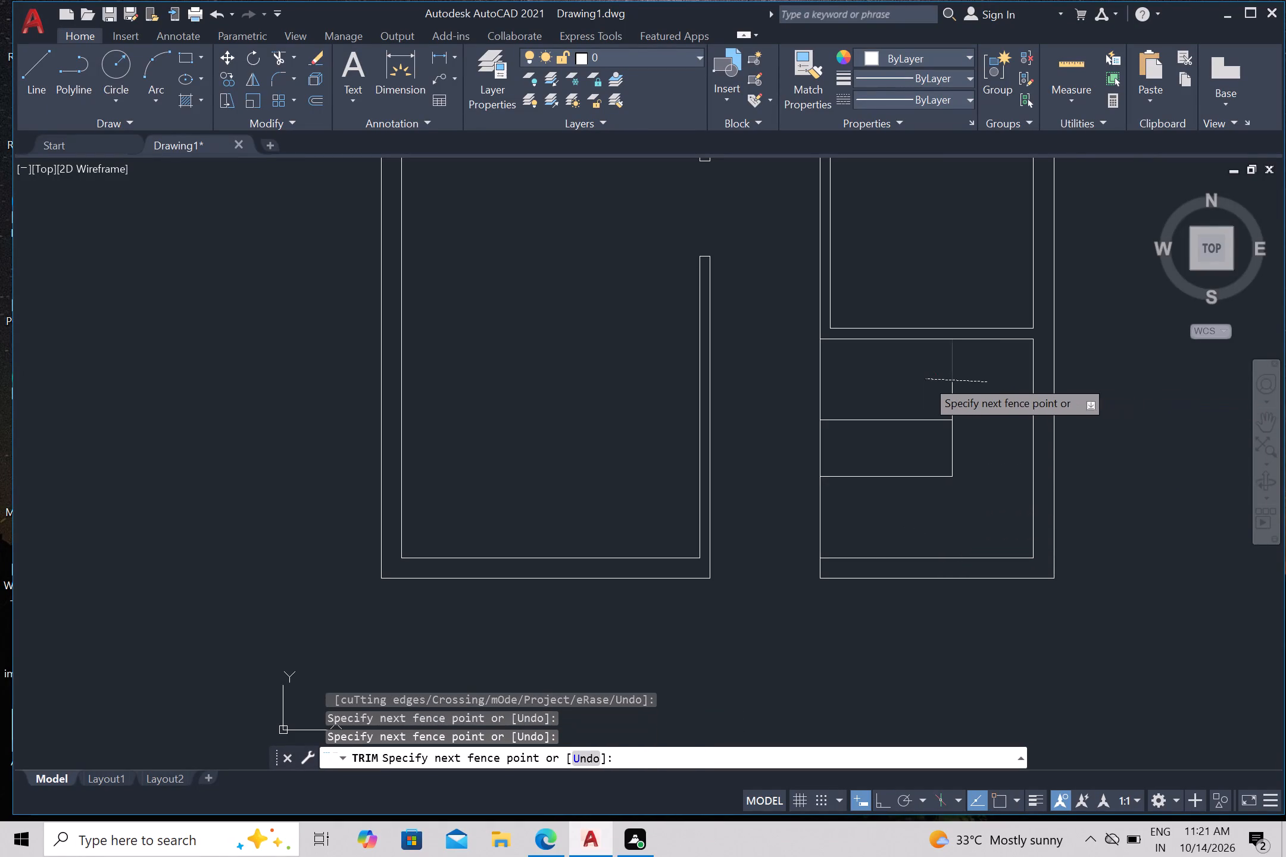
{"action": "left_click", "coordinate": [953, 392]}
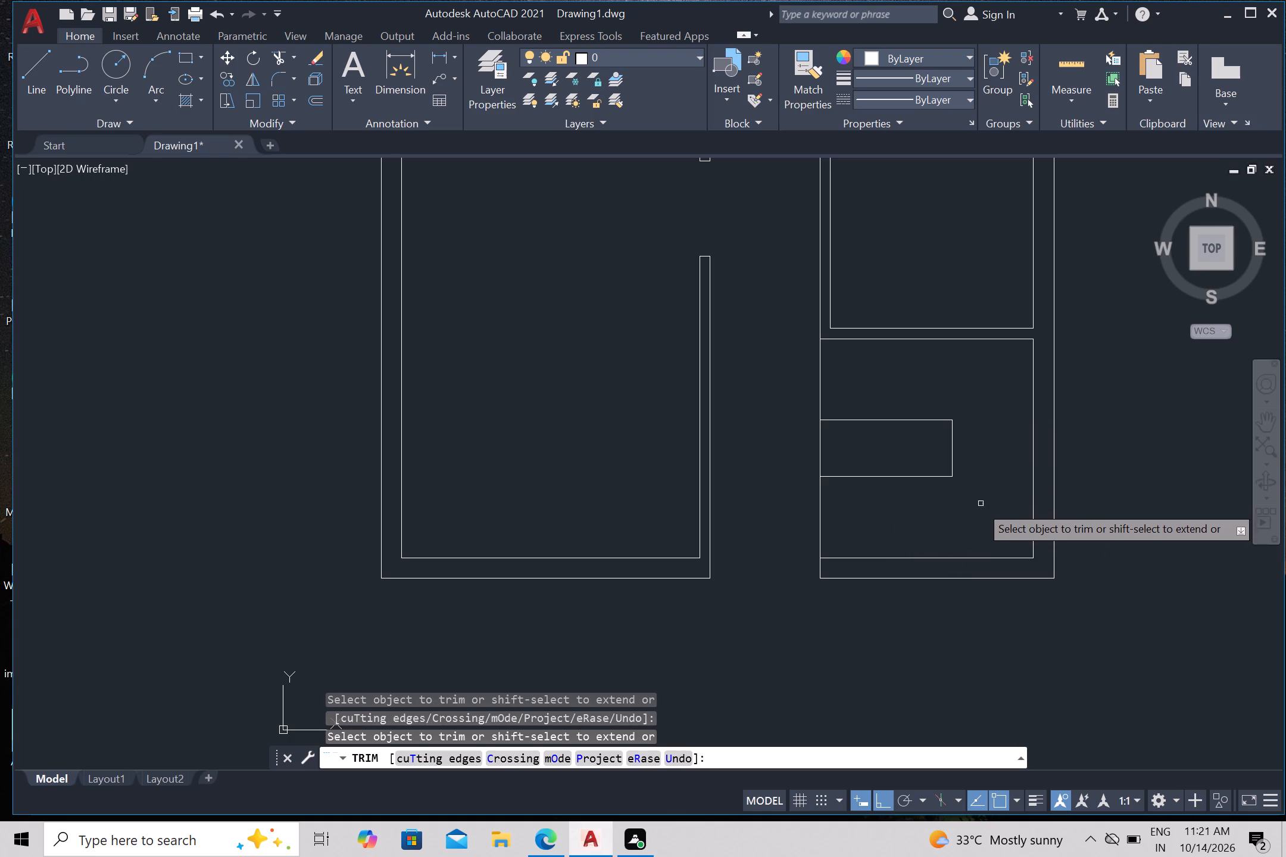
{"action": "left_click", "coordinate": [822, 449]}
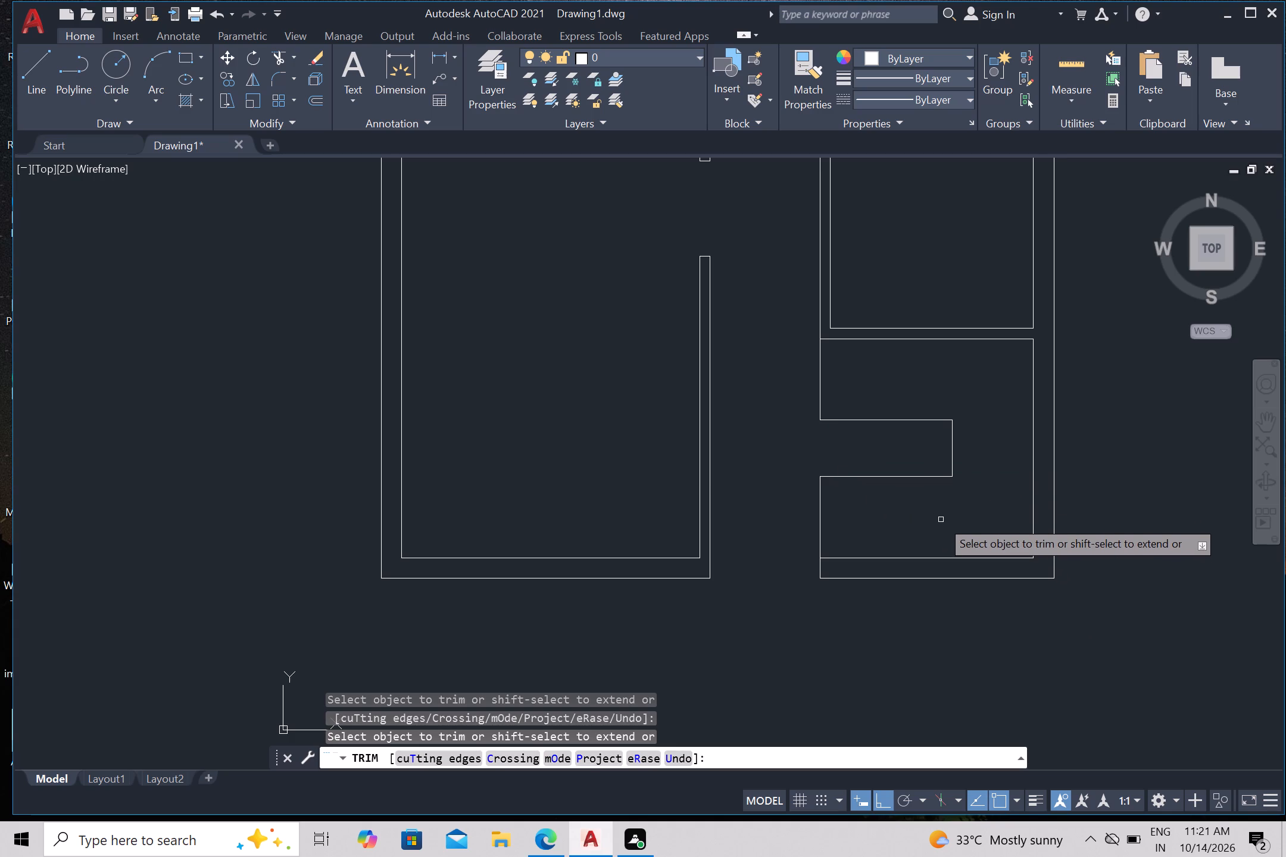
{"action": "key", "text": "Escape"}
Draw a vertical line from the U outline's upper right corner up past the partition above the space.
{"action": "key", "text": "l"}
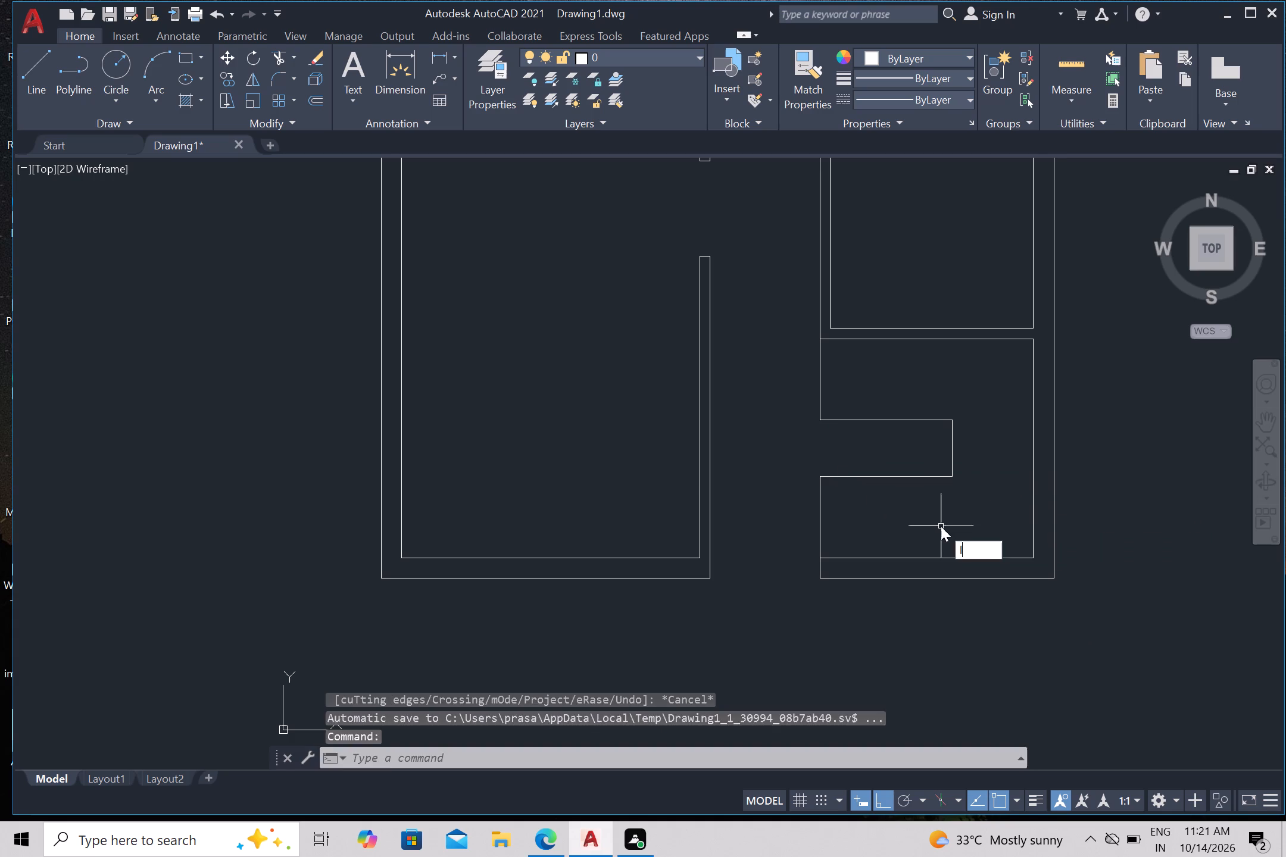
{"action": "key", "text": "Return"}
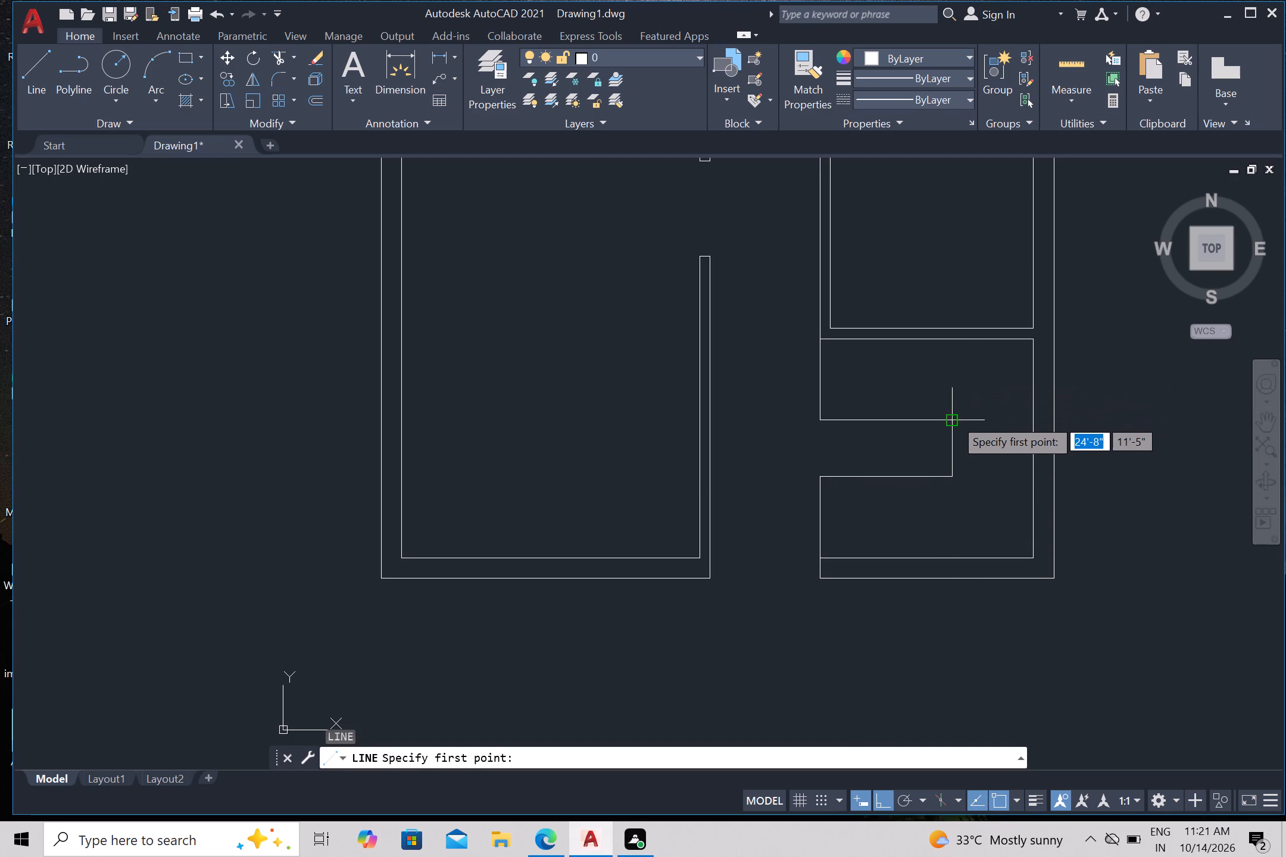
{"action": "left_click", "coordinate": [954, 418]}
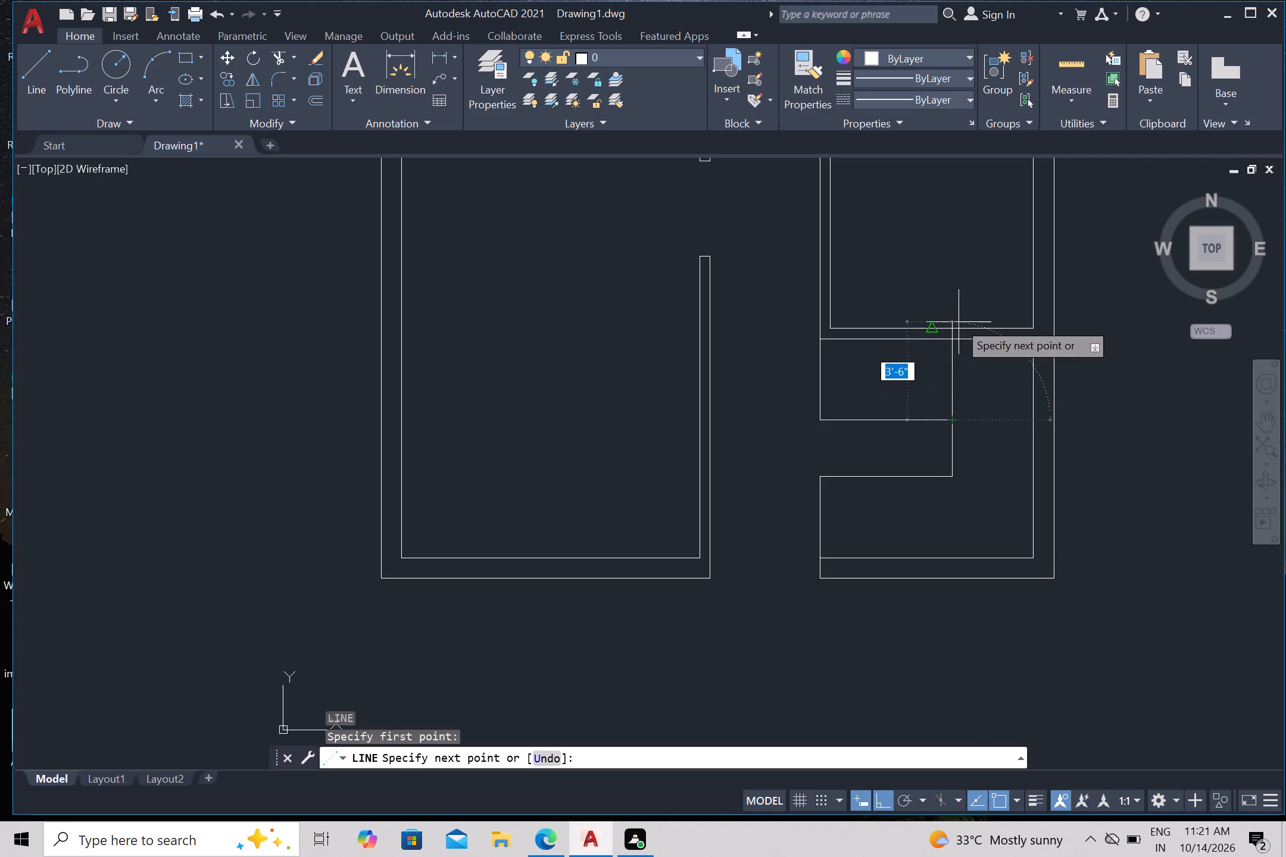
{"action": "left_click", "coordinate": [942, 282]}
{"action": "key", "text": "Escape"}
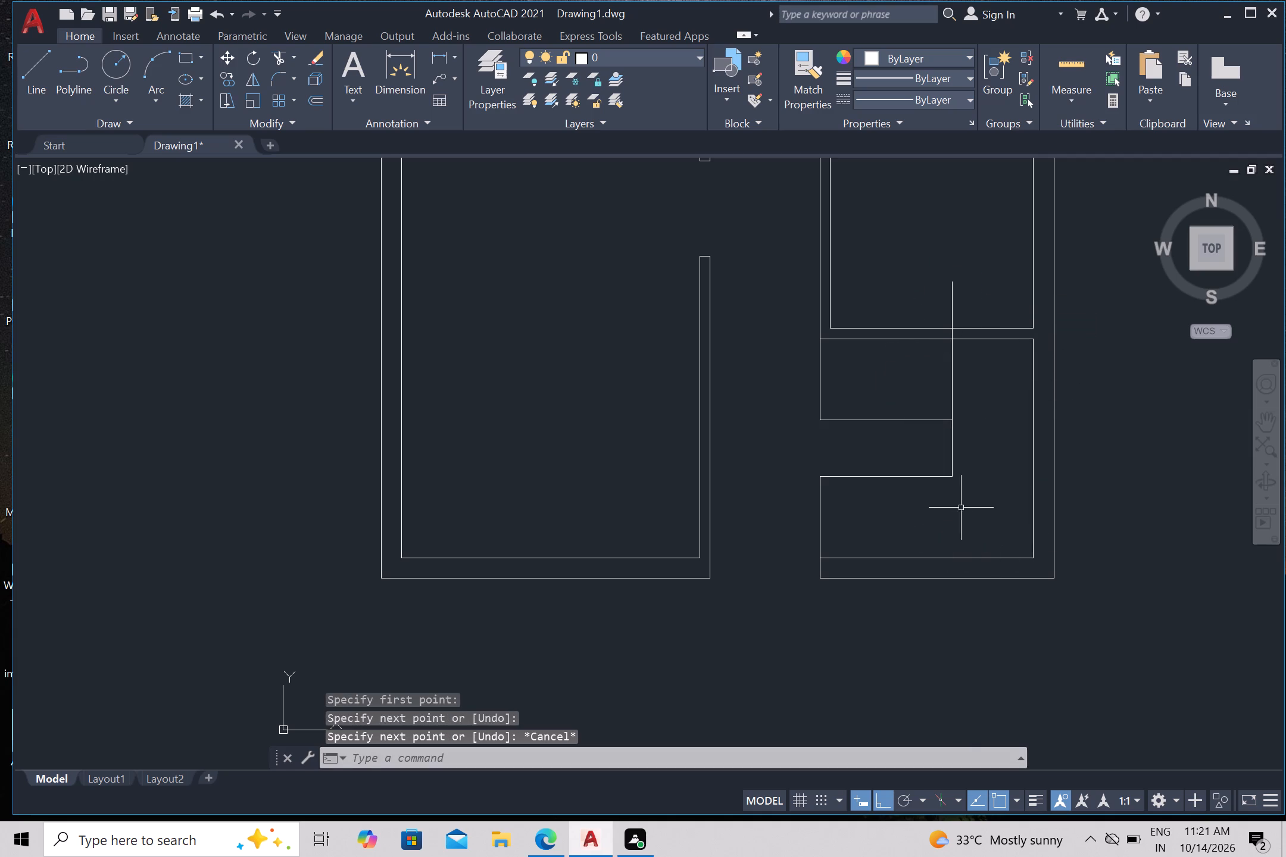
Trim the new vertical above the space's top line and remove the short vertical joining the U outline's two horizontals.
{"action": "type", "text": "tr"}
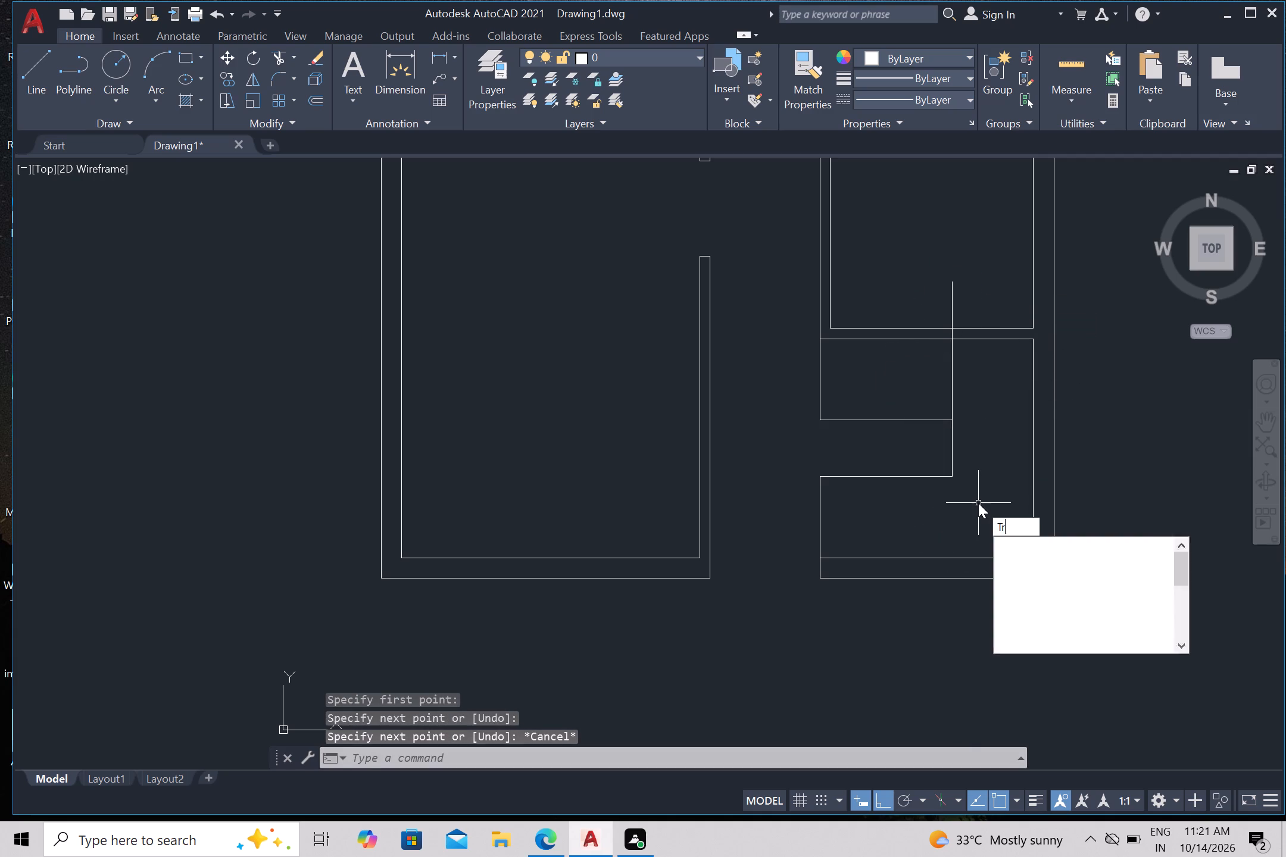
{"action": "key", "text": "Return"}
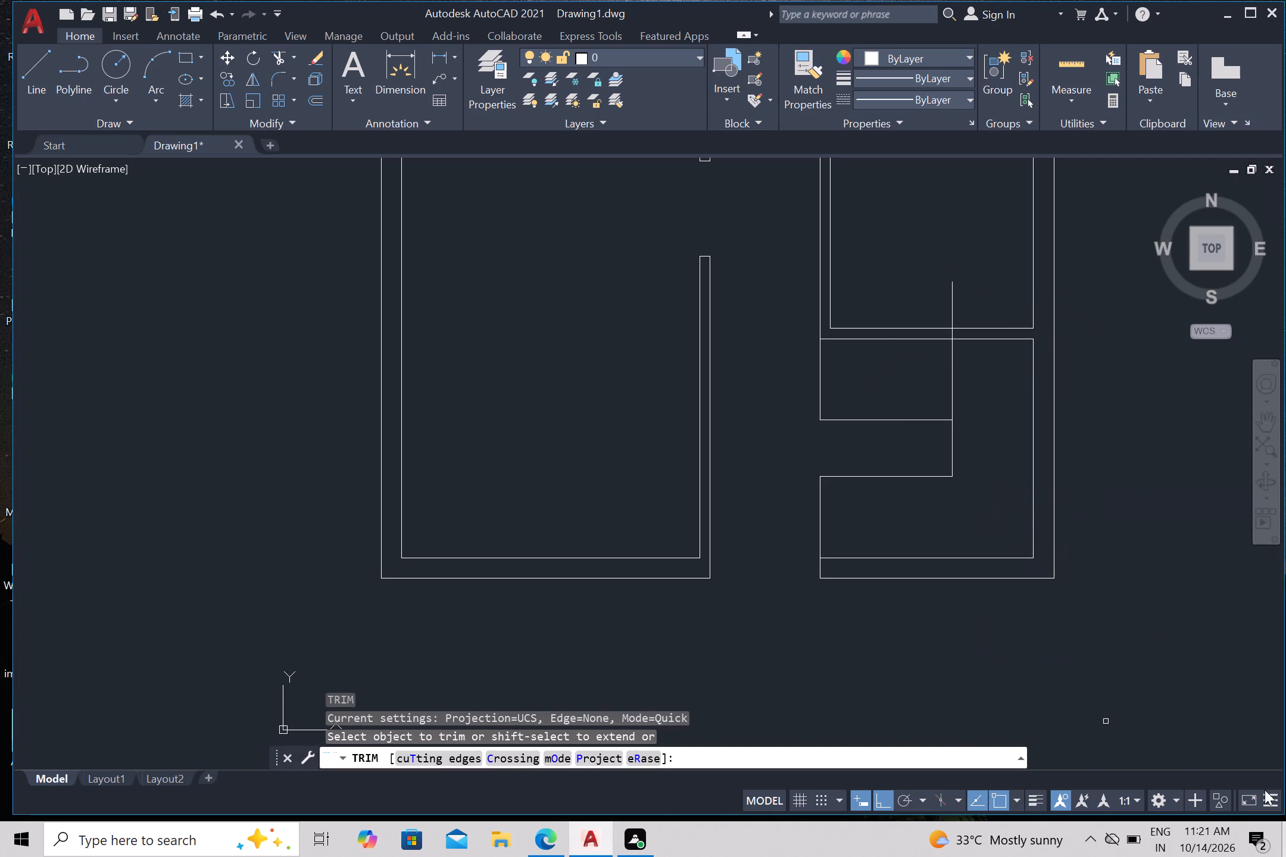
{"action": "scroll", "coordinate": [954, 333], "scroll_direction": "up", "scroll_amount": 2}
{"action": "left_click", "coordinate": [952, 333]}
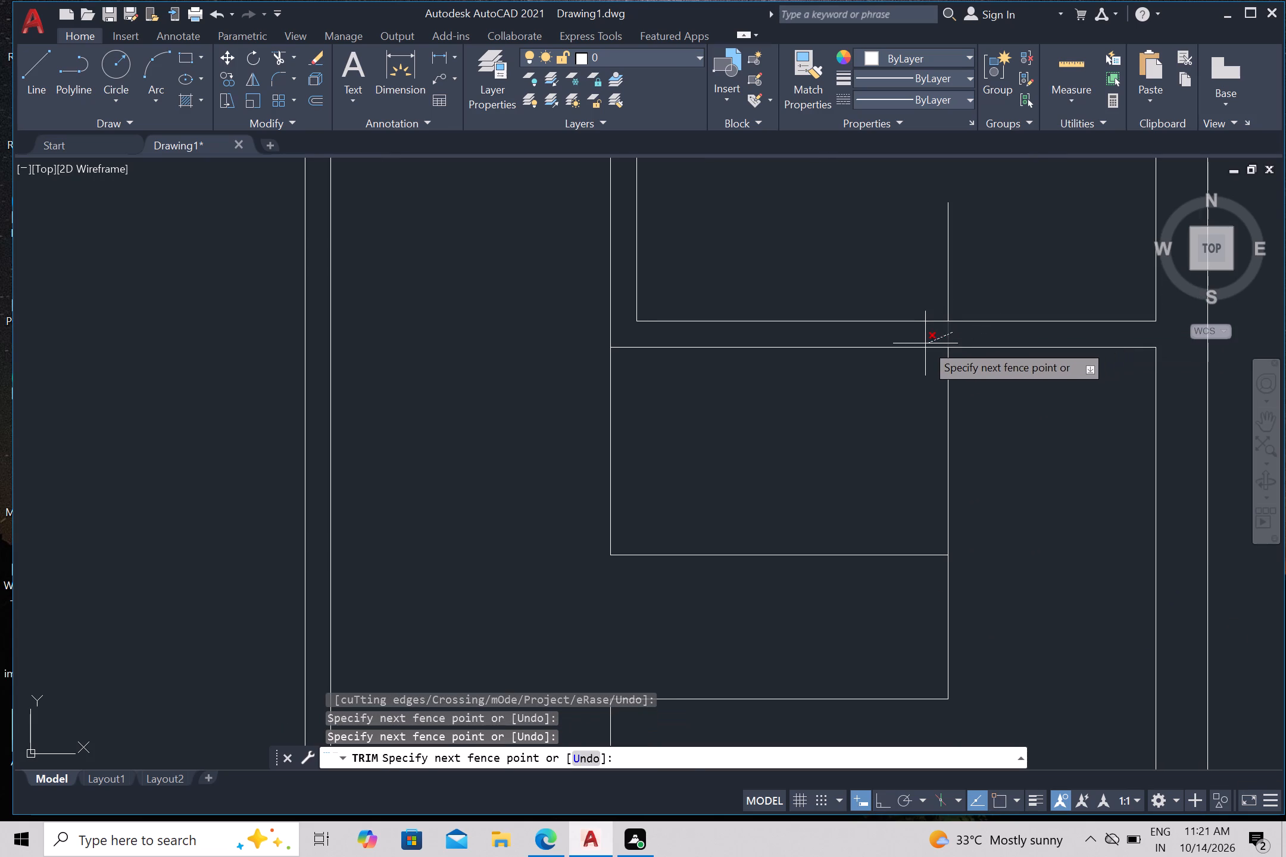
{"action": "left_click", "coordinate": [925, 335]}
{"action": "left_click", "coordinate": [945, 259]}
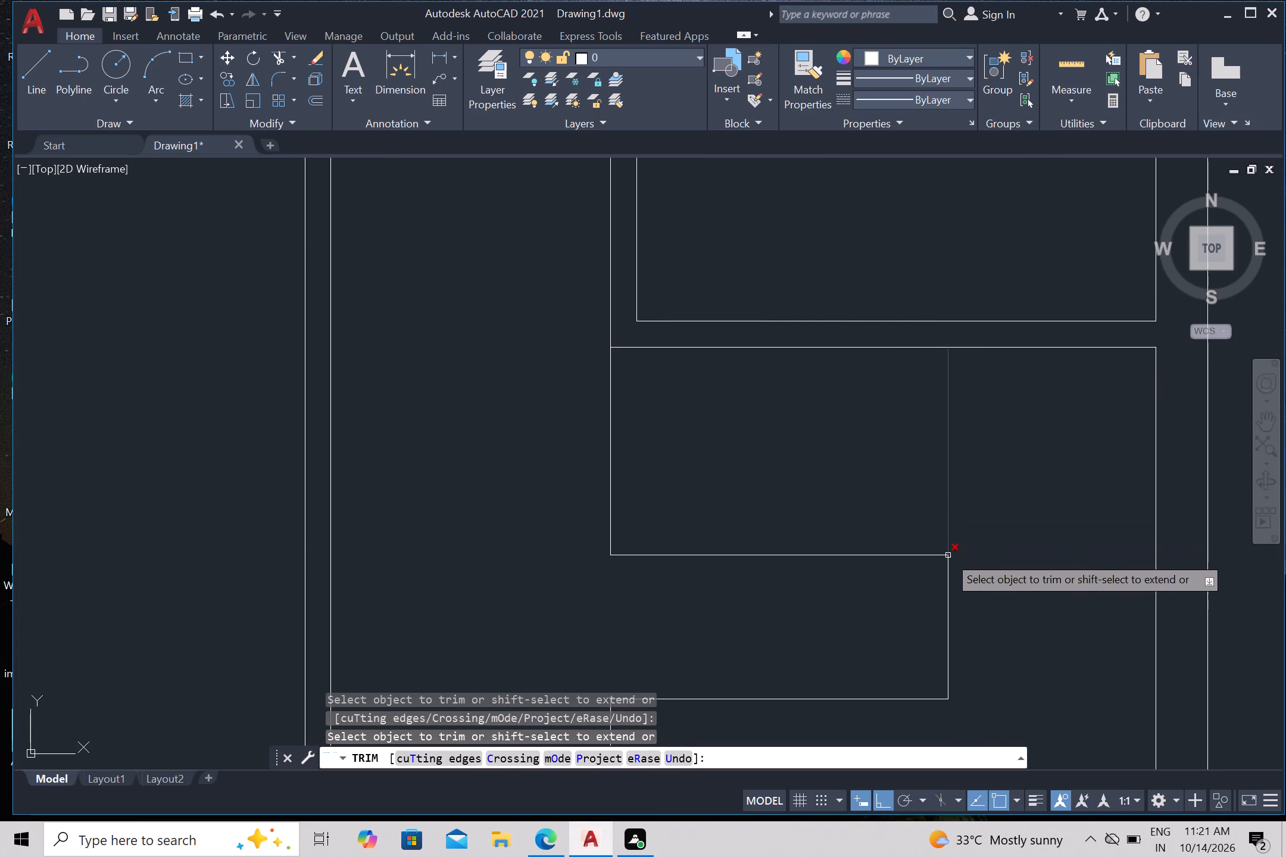
{"action": "left_click", "coordinate": [947, 602]}
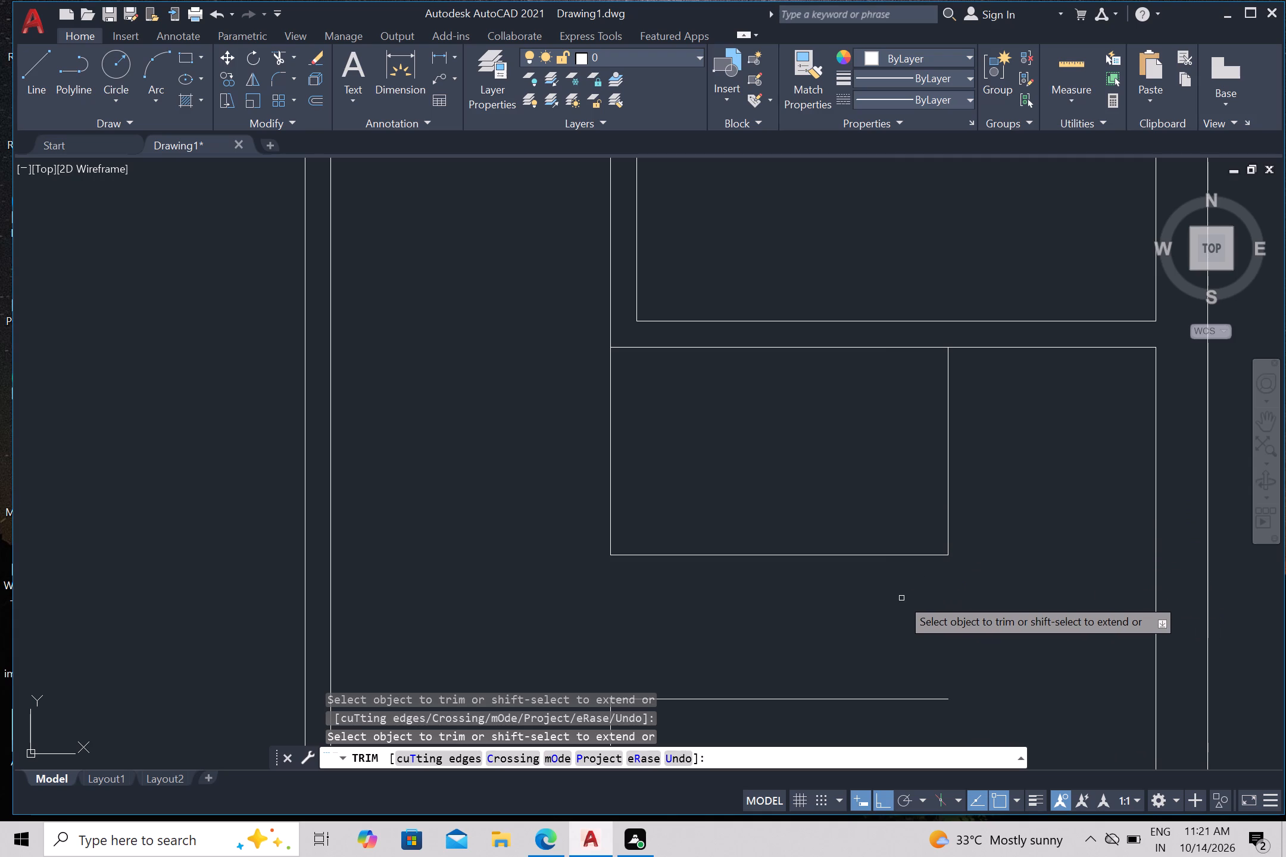
{"action": "key", "text": "Escape"}
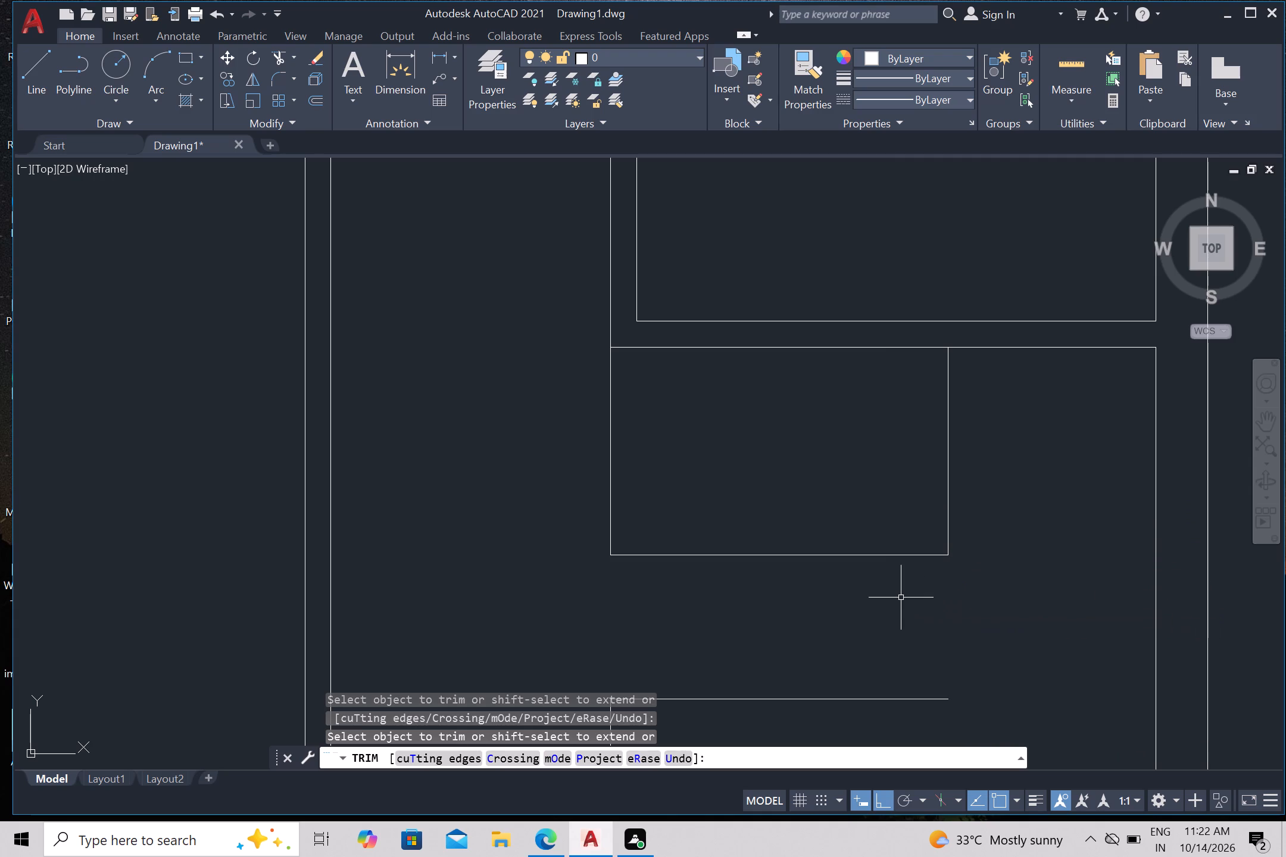
Offset the upper rectangle's right edge leftward four times in succession at 1' spacing to form the upper stair treads.
{"action": "key", "text": "o"}
{"action": "key", "text": "Return"}
{"action": "type", "text": "1'"}
{"action": "key", "text": "Return"}
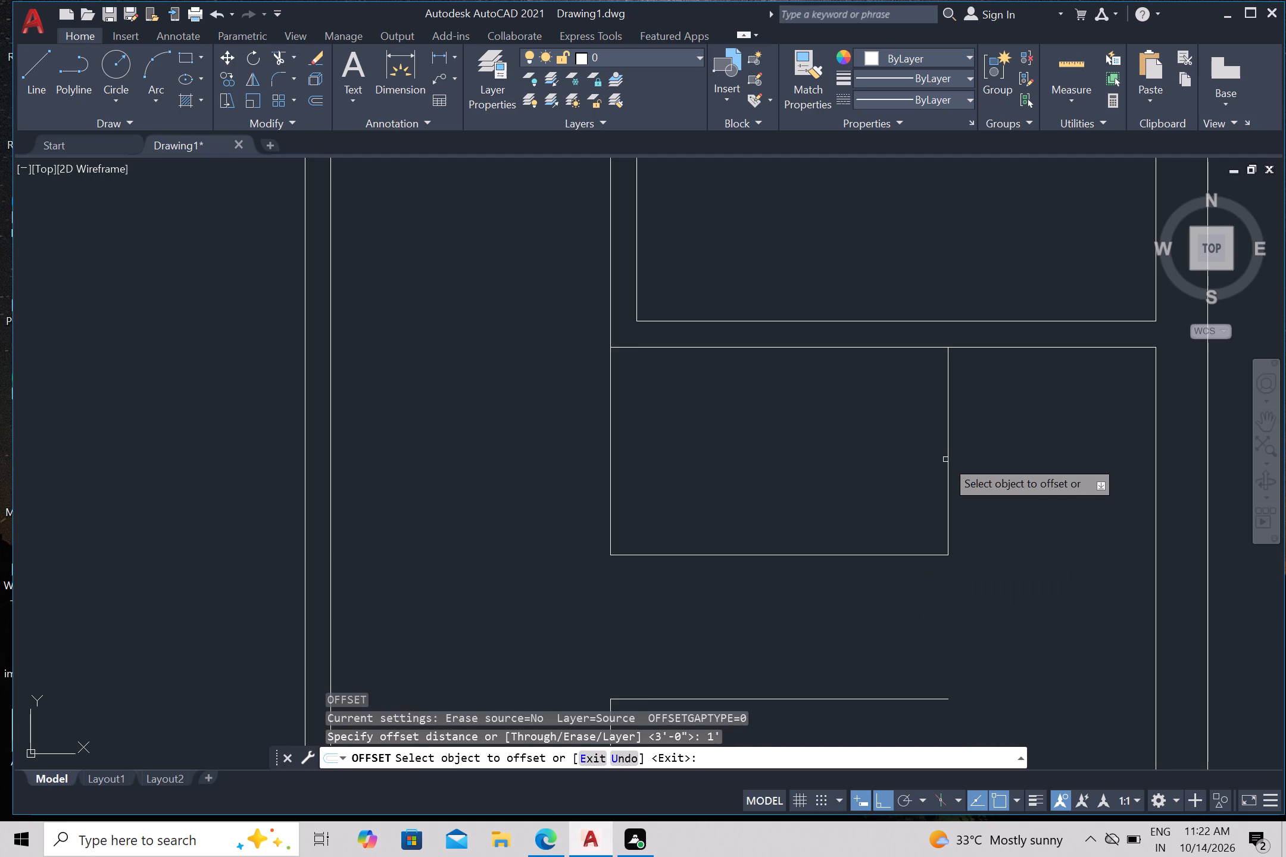
{"action": "left_click", "coordinate": [948, 455]}
{"action": "left_click_drag", "start_coordinate": [892, 473], "coordinate": [886, 474]}
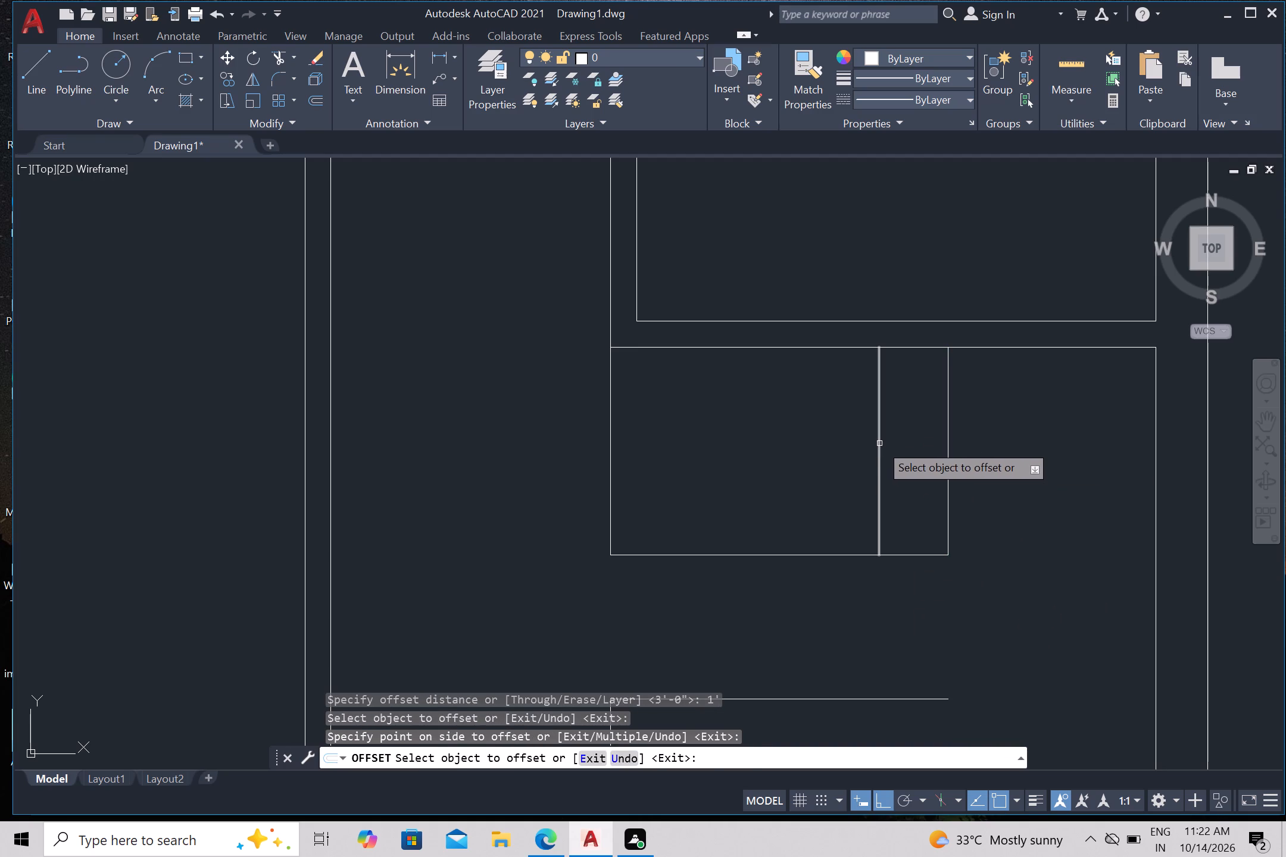
{"action": "left_click_drag", "start_coordinate": [879, 443], "coordinate": [875, 450]}
{"action": "left_click_drag", "start_coordinate": [832, 467], "coordinate": [815, 471]}
{"action": "left_click_drag", "start_coordinate": [809, 451], "coordinate": [782, 459]}
{"action": "left_click", "coordinate": [733, 461]}
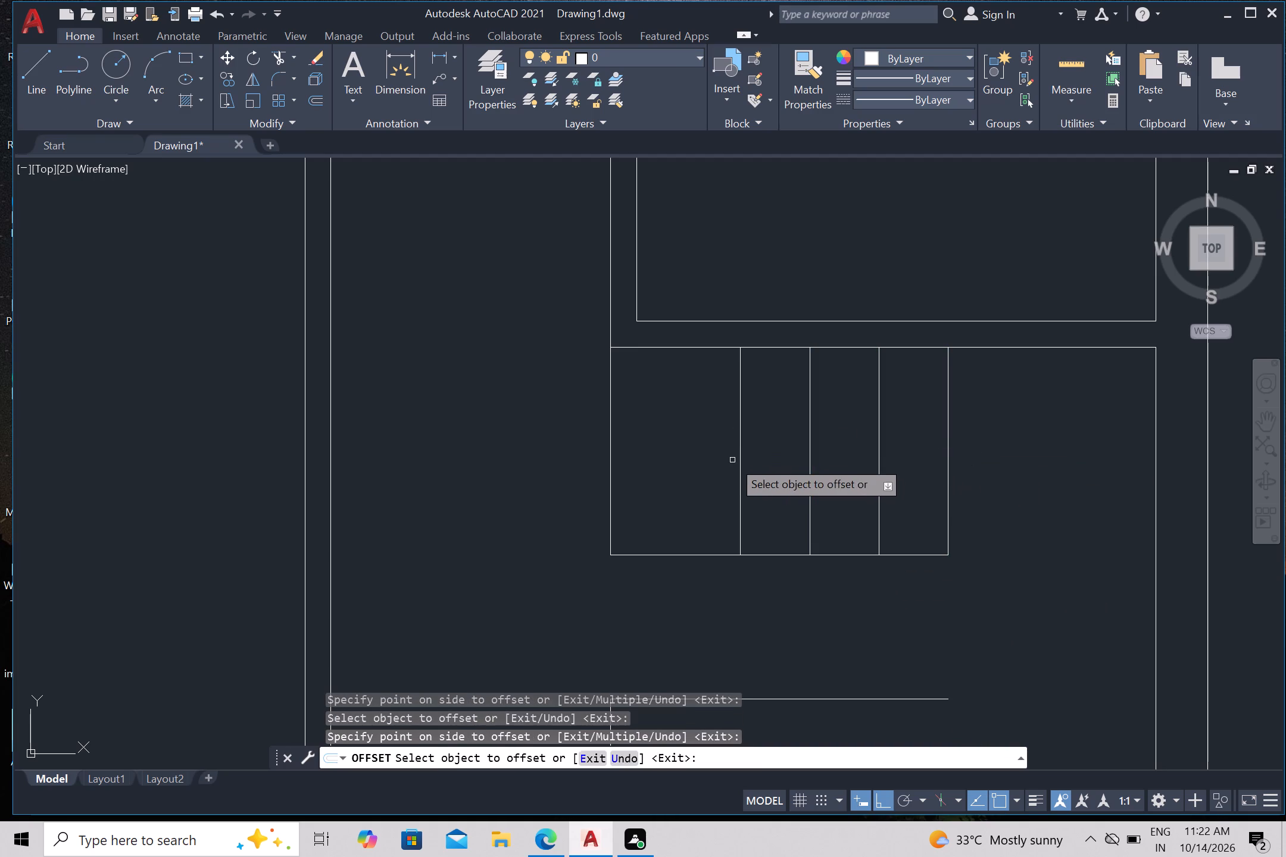
{"action": "left_click_drag", "start_coordinate": [740, 437], "coordinate": [721, 446]}
{"action": "left_click", "coordinate": [672, 454]}
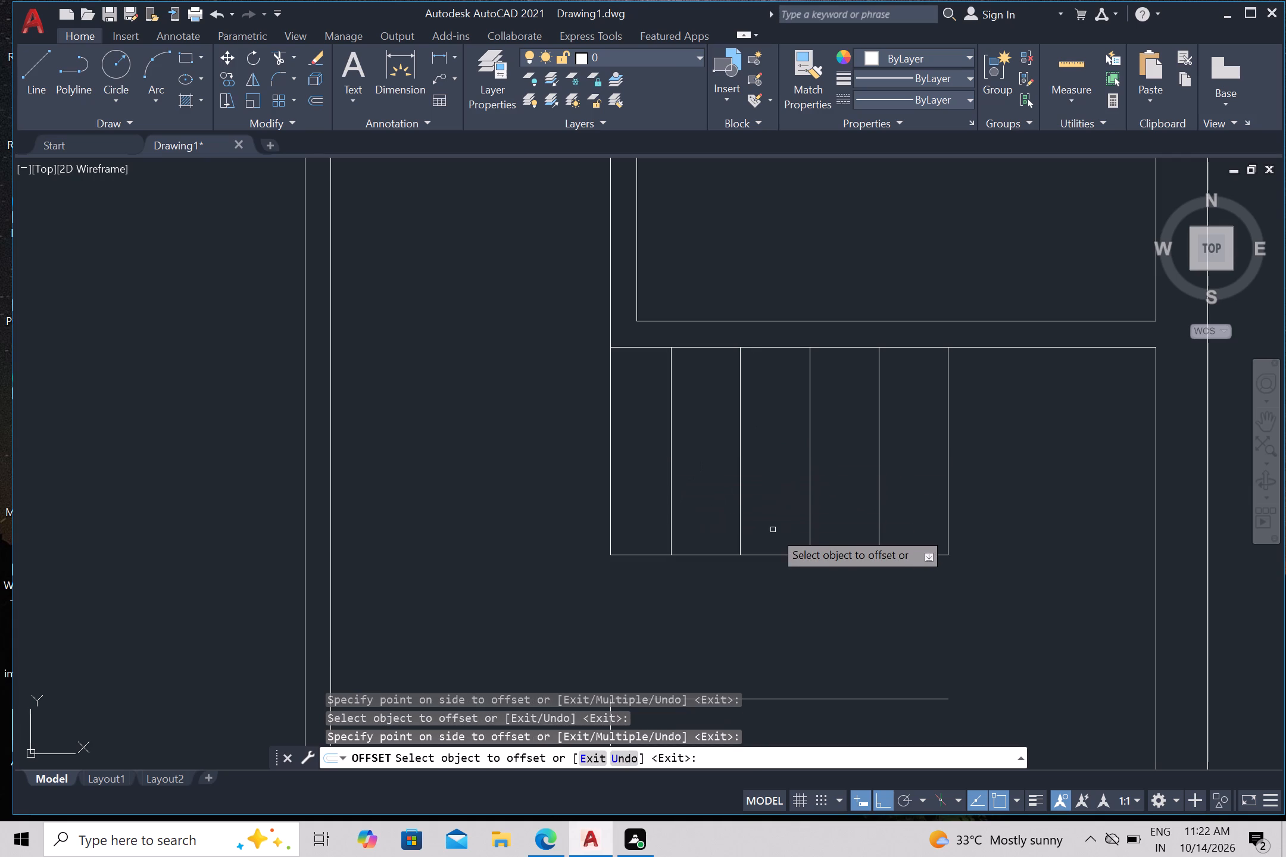
{"action": "scroll", "coordinate": [778, 540], "scroll_direction": "down", "scroll_amount": 1}
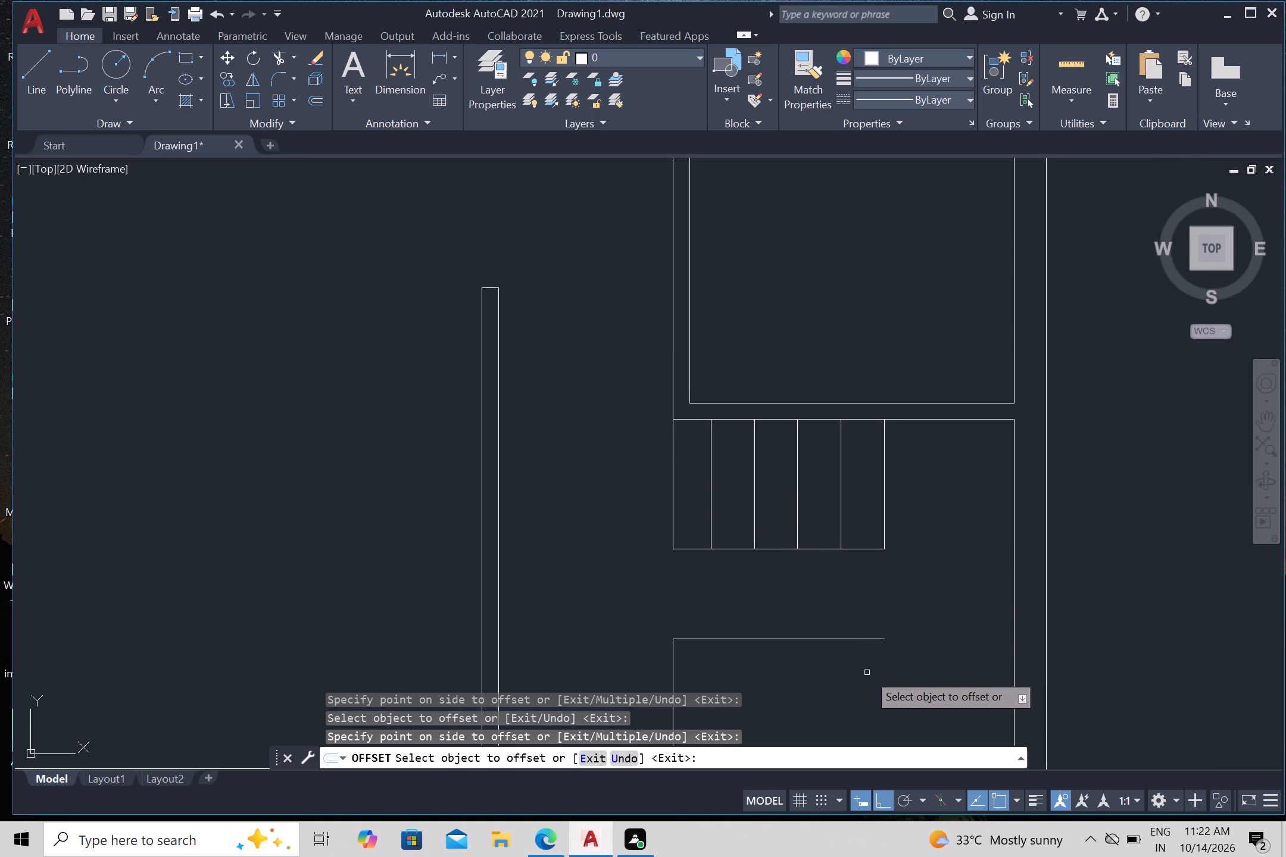
{"action": "middle_click_drag", "start_coordinate": [867, 673], "coordinate": [841, 458]}
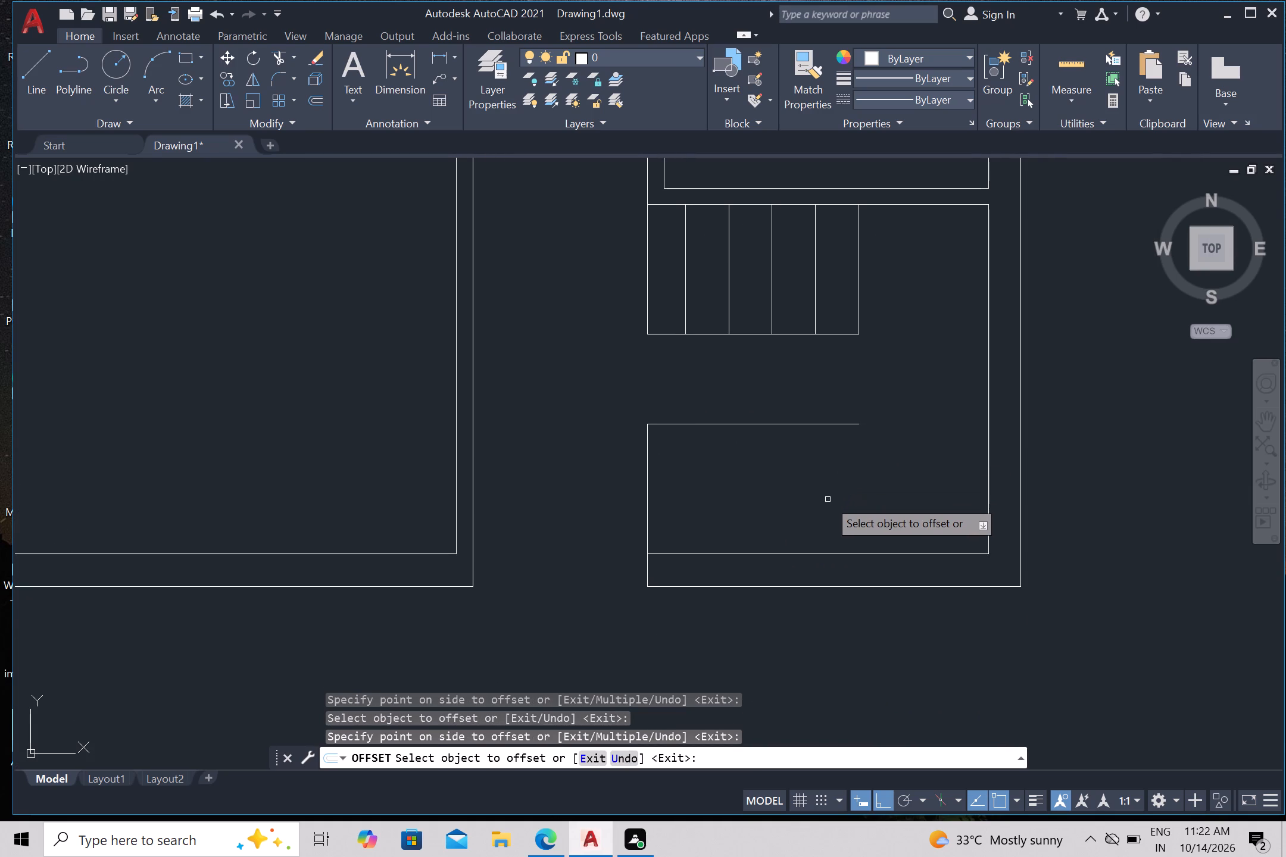
{"action": "key", "text": "Escape"}
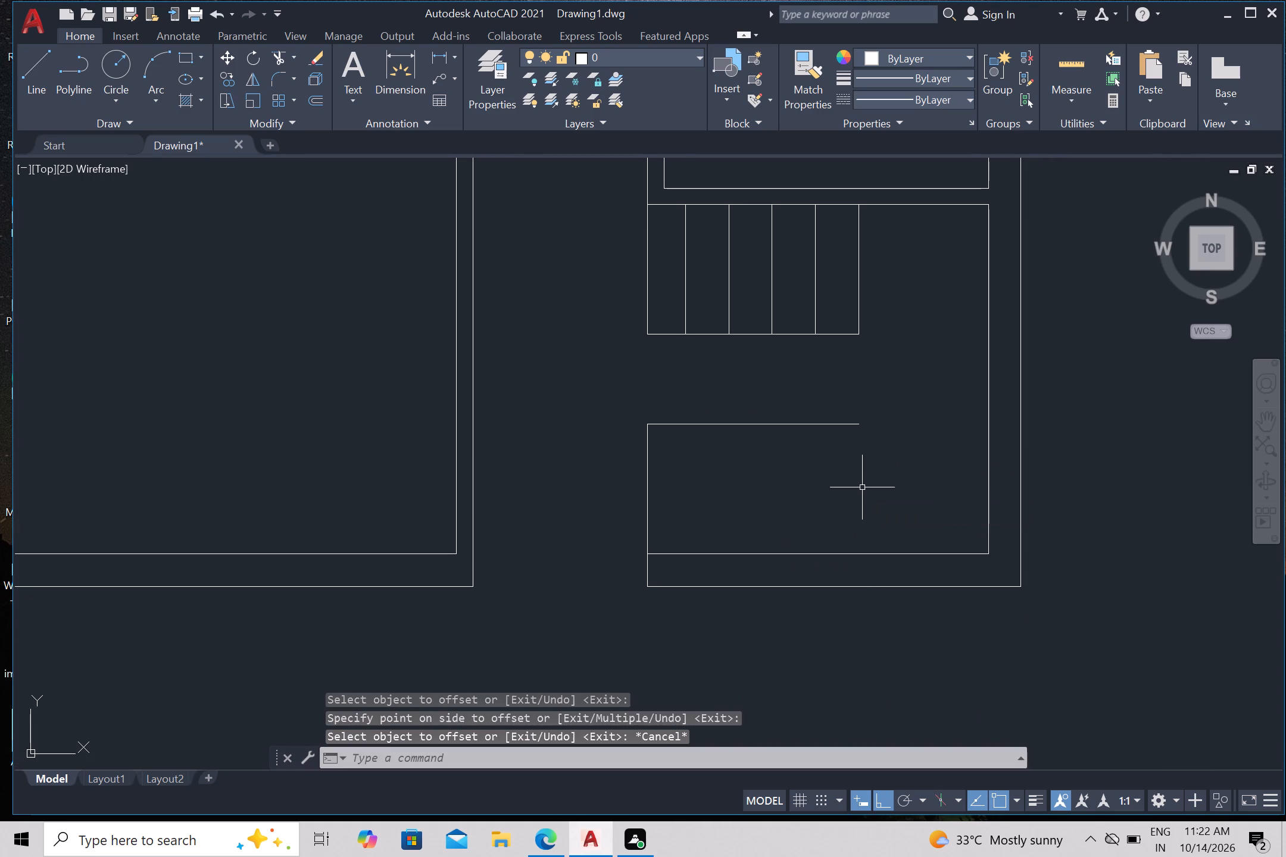
Draw a vertical line from the lower horizontal's right end down past the bottom outer wall.
{"action": "key", "text": "l"}
{"action": "key", "text": "Return"}
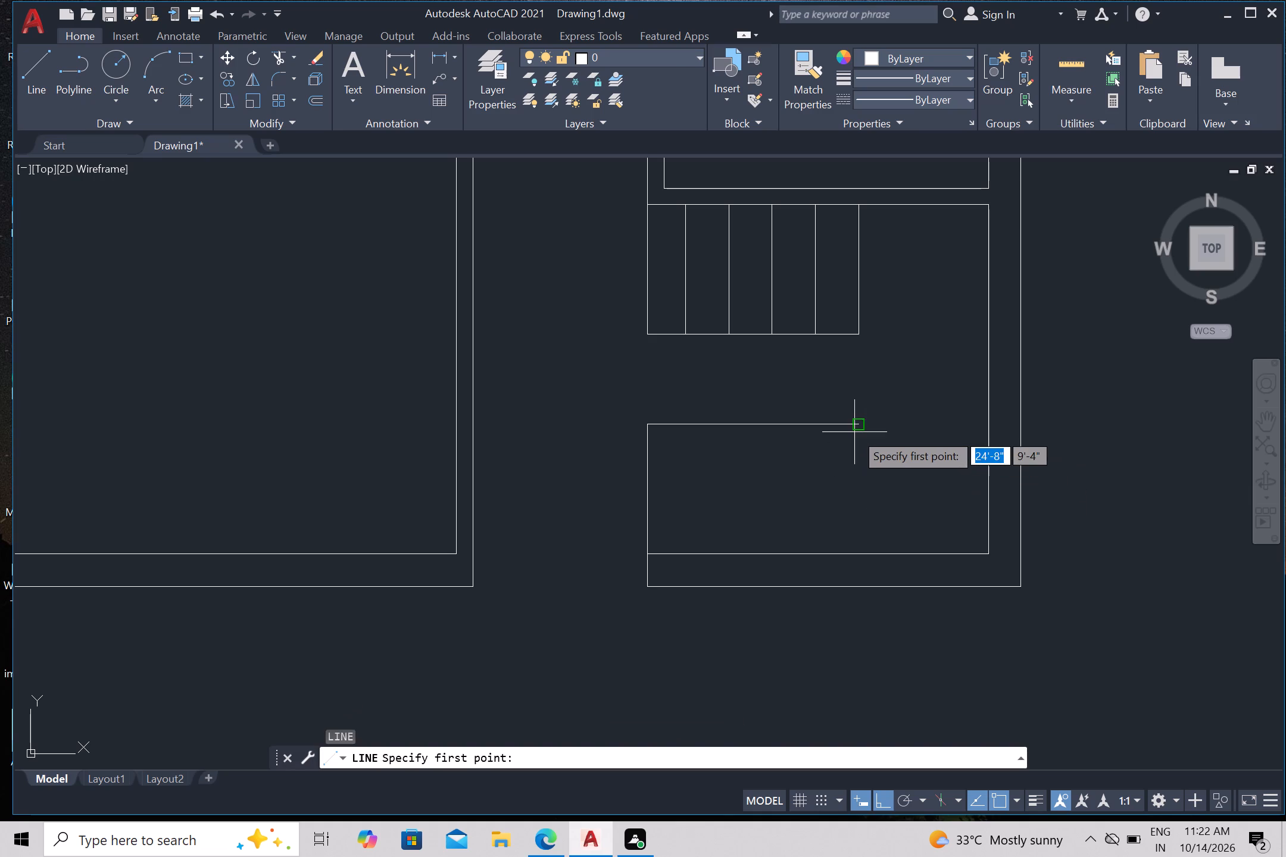
{"action": "left_click_drag", "start_coordinate": [854, 426], "coordinate": [854, 436]}
{"action": "left_click", "coordinate": [840, 652]}
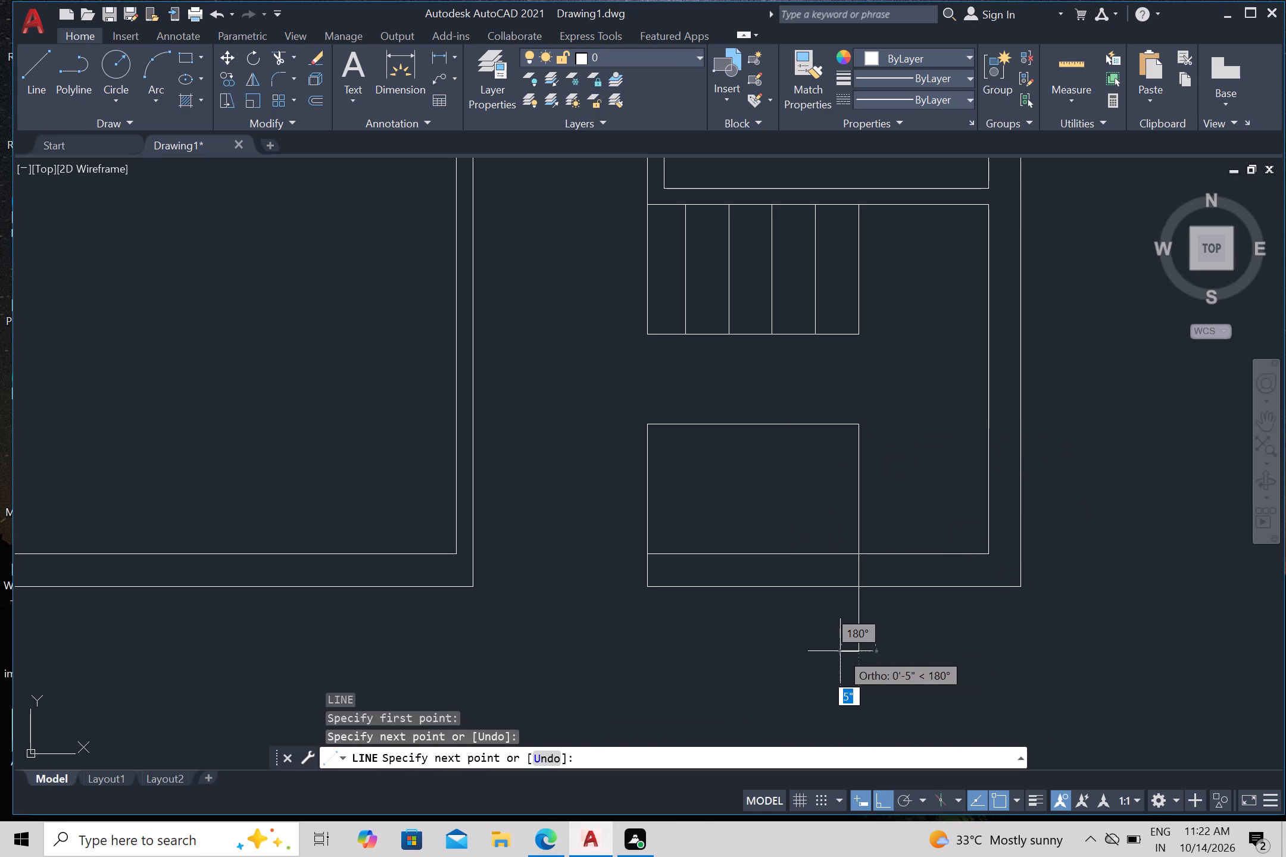
{"action": "key", "text": "Escape"}
Trim the new vertical's parts below and inside the bottom outer wall so it ends at the wall's inner face.
{"action": "type", "text": "tr"}
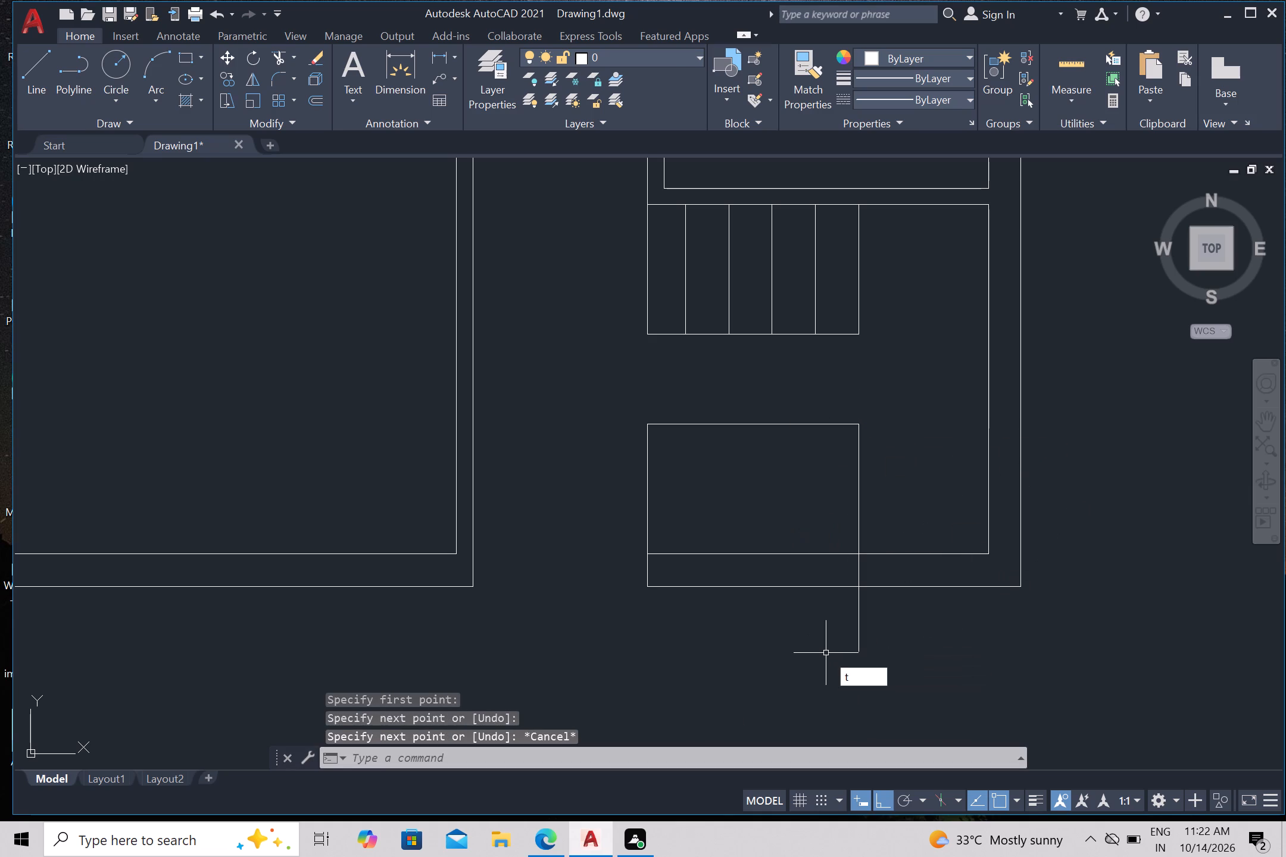
{"action": "key", "text": "Return"}
{"action": "left_click", "coordinate": [857, 630]}
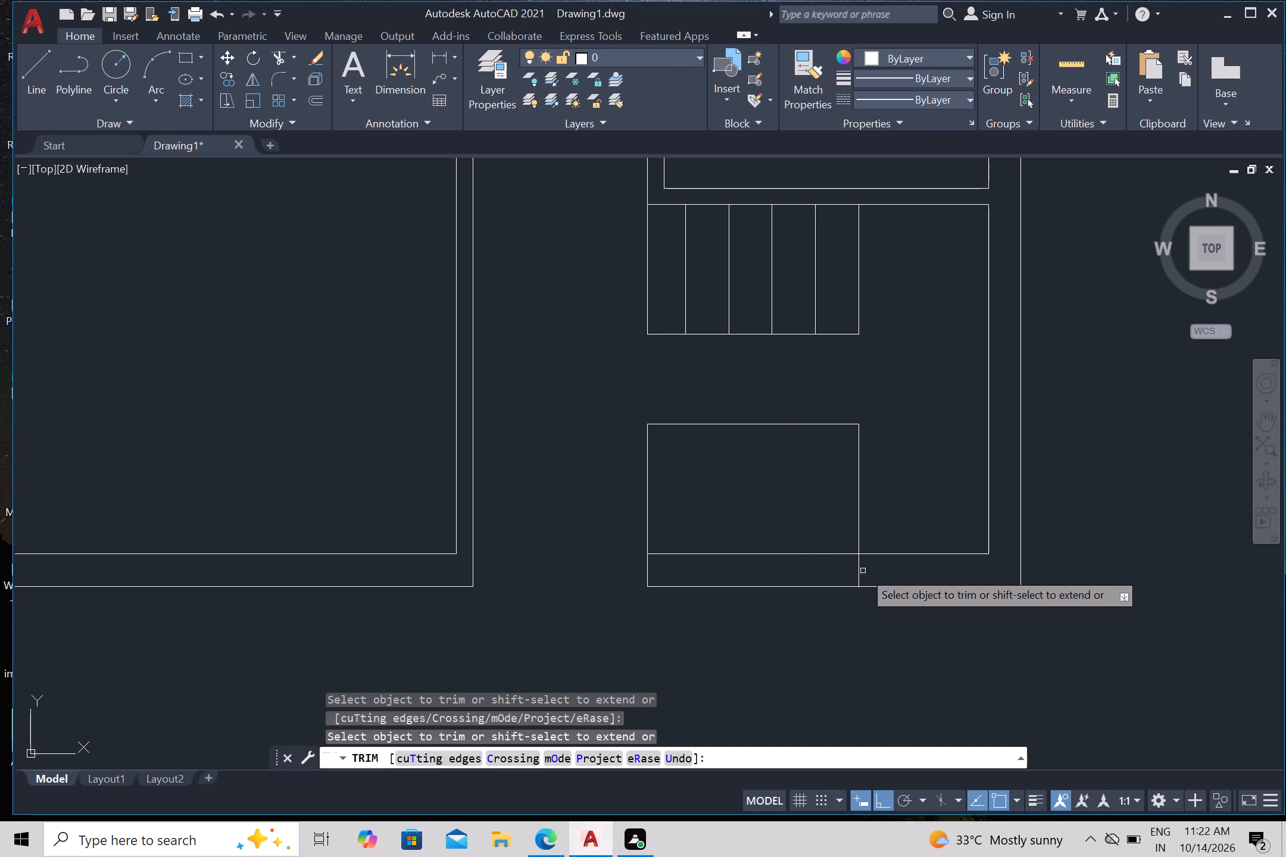
{"action": "left_click", "coordinate": [861, 574]}
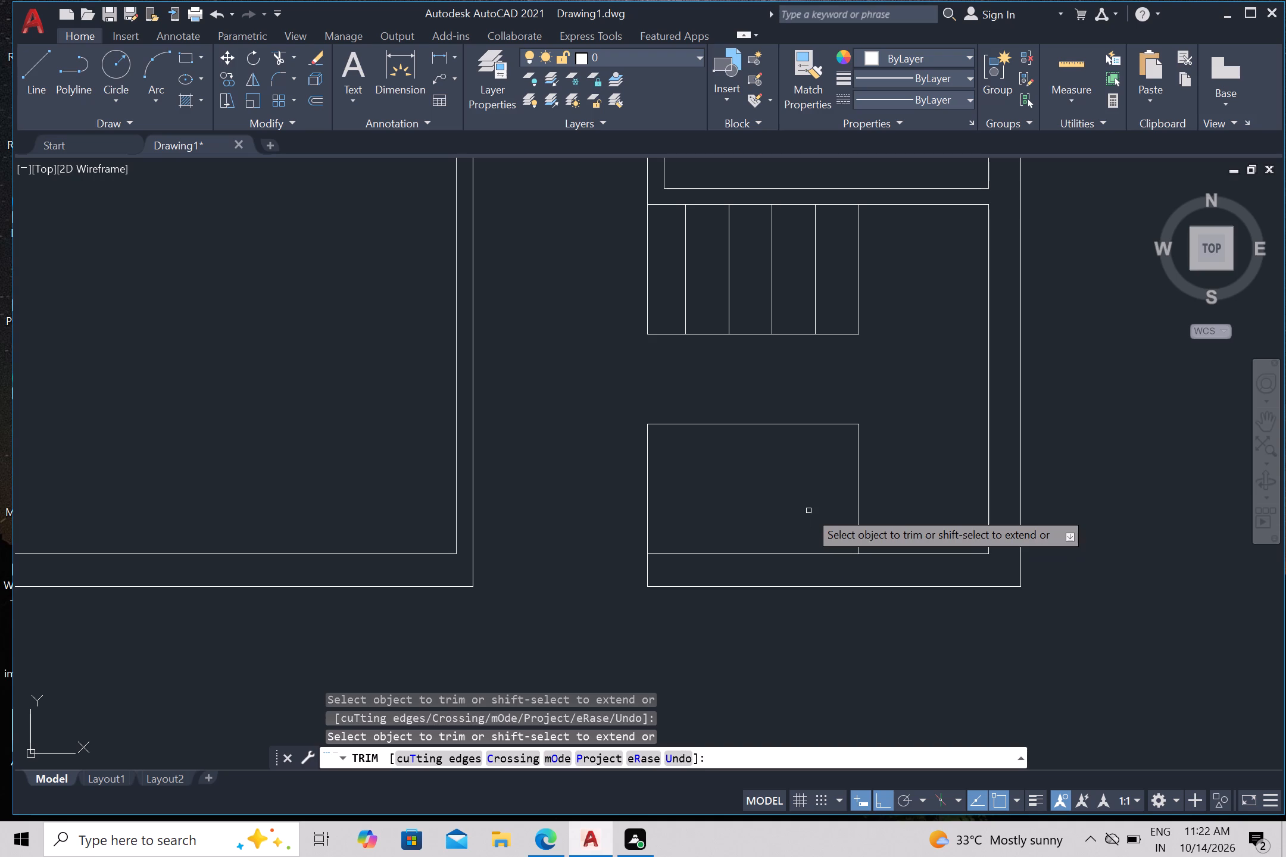
{"action": "key", "text": "Escape"}
Offset the lower rectangle's right edge leftward four times in succession at 1' spacing to form the lower stair treads.
{"action": "key", "text": "o"}
{"action": "key", "text": "Return"}
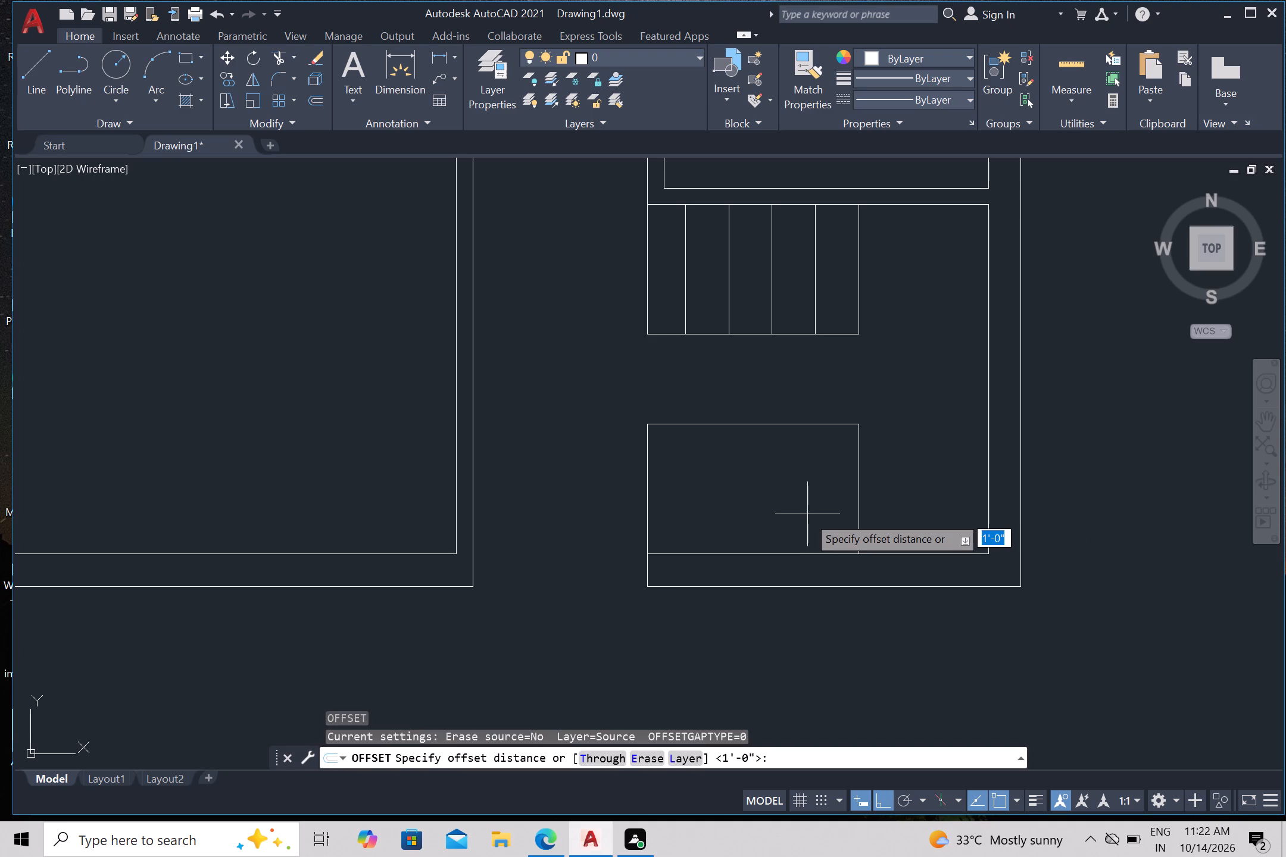
{"action": "key", "text": "Return"}
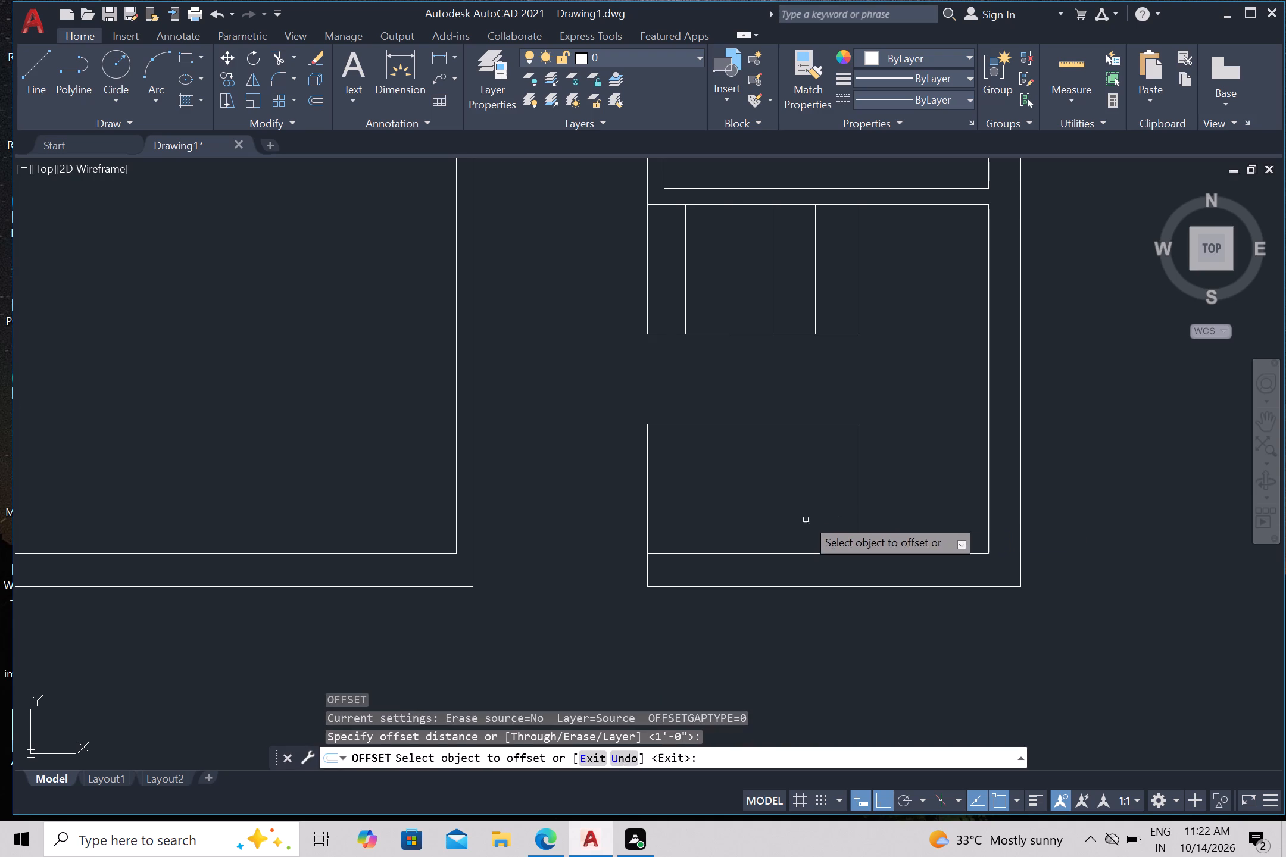
{"action": "left_click", "coordinate": [859, 481]}
{"action": "left_click_drag", "start_coordinate": [825, 504], "coordinate": [817, 508]}
{"action": "left_click_drag", "start_coordinate": [814, 501], "coordinate": [807, 506]}
{"action": "left_click", "coordinate": [757, 521]}
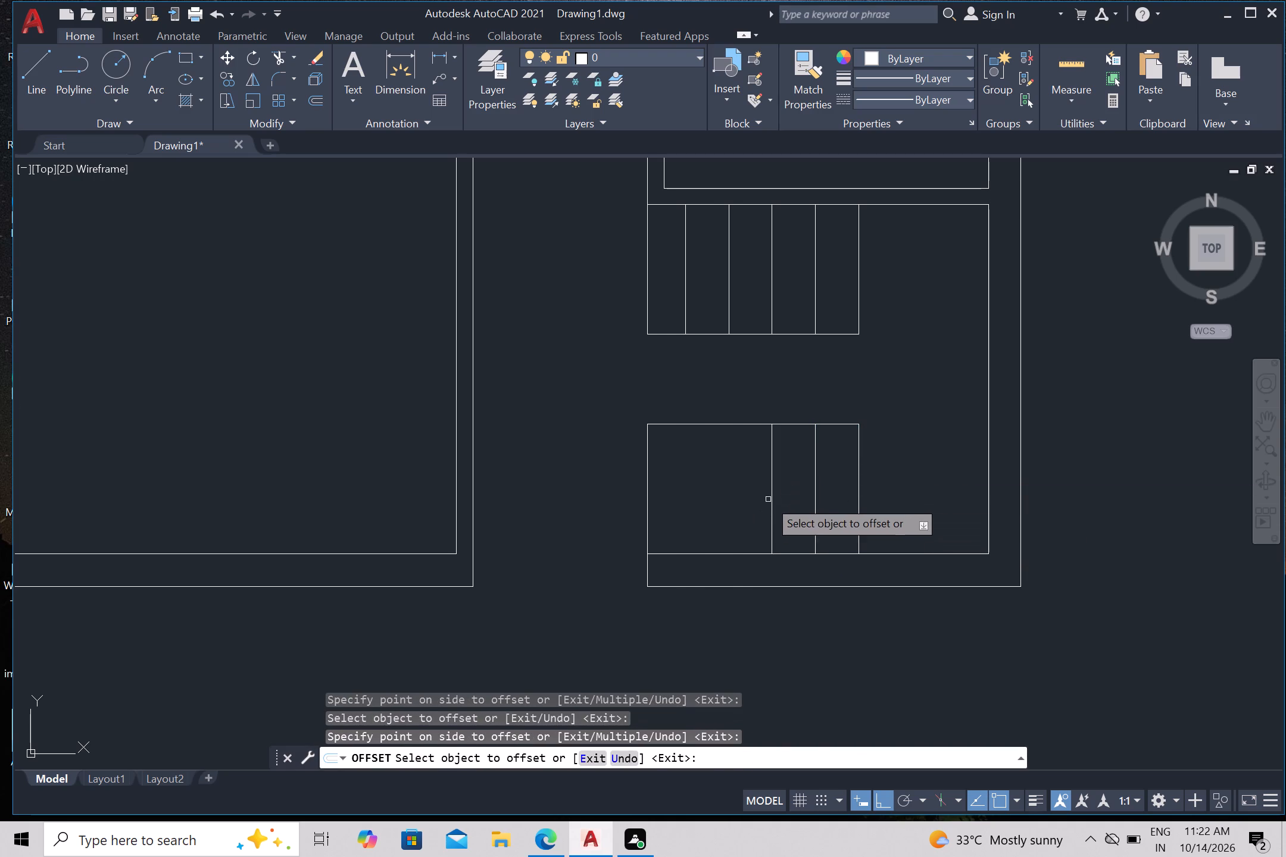
{"action": "left_click", "coordinate": [770, 496]}
{"action": "left_click_drag", "start_coordinate": [732, 513], "coordinate": [725, 520]}
{"action": "left_click_drag", "start_coordinate": [727, 511], "coordinate": [719, 517]}
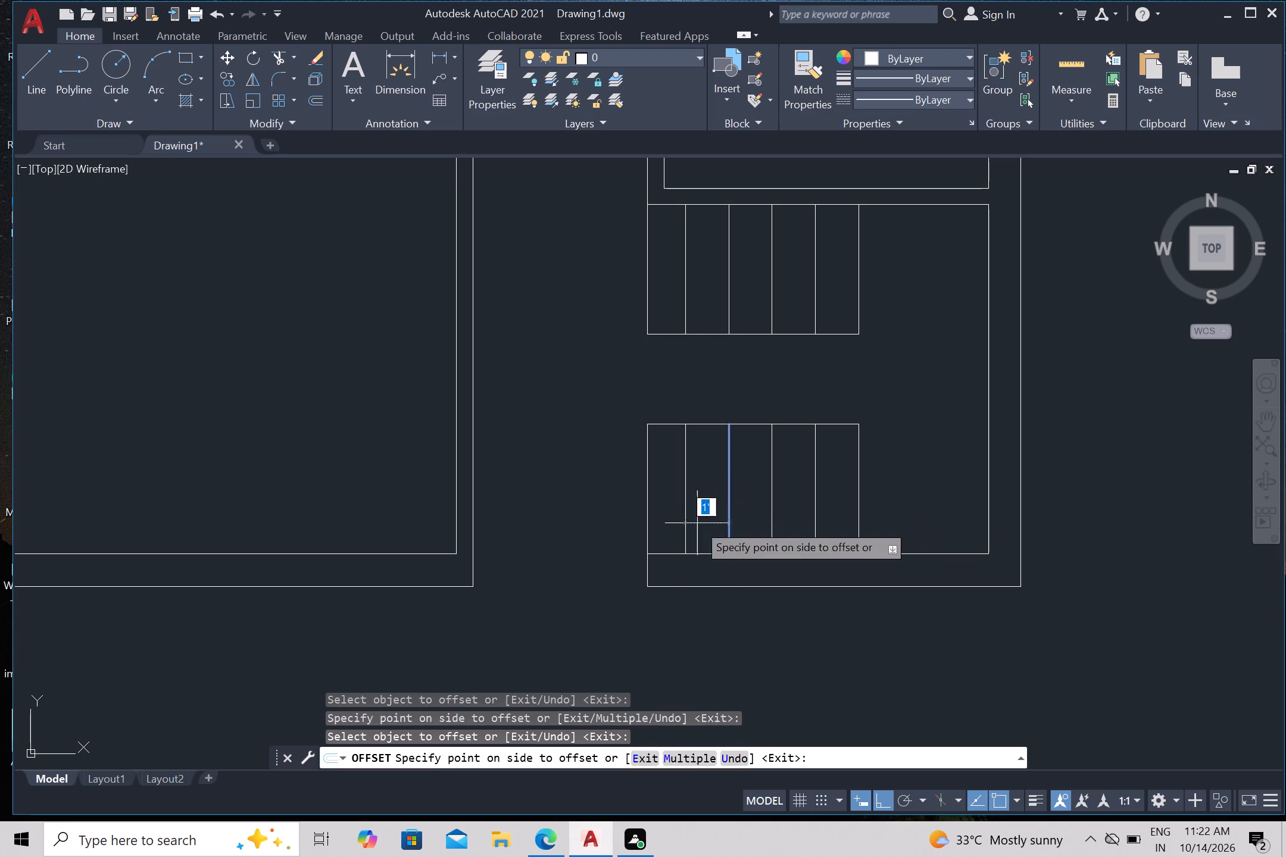
{"action": "left_click", "coordinate": [689, 527]}
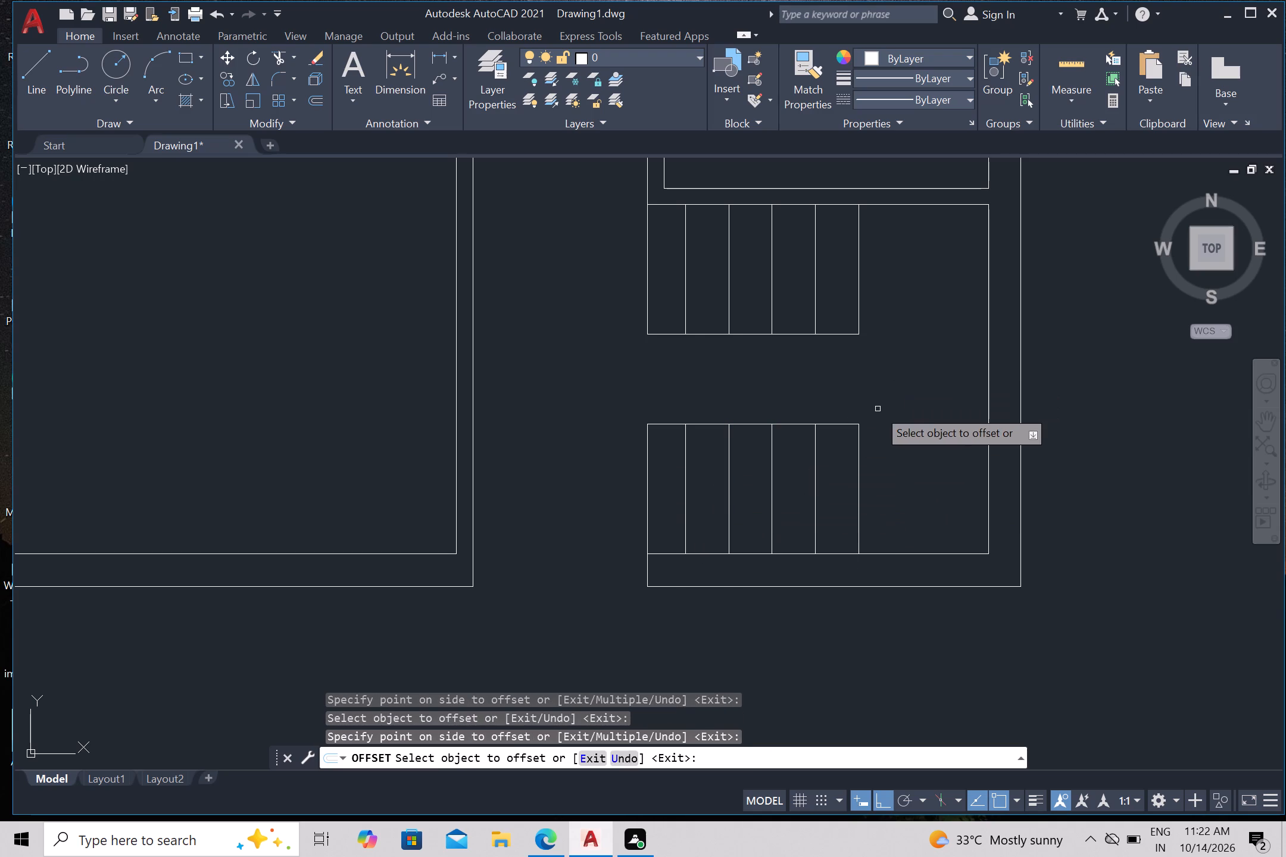
{"action": "key", "text": "Escape"}
Draw a vertical line joining the upper stair flight's lower right corner to the lower flight's upper right corner.
{"action": "key", "text": "l"}
{"action": "key", "text": "Return"}
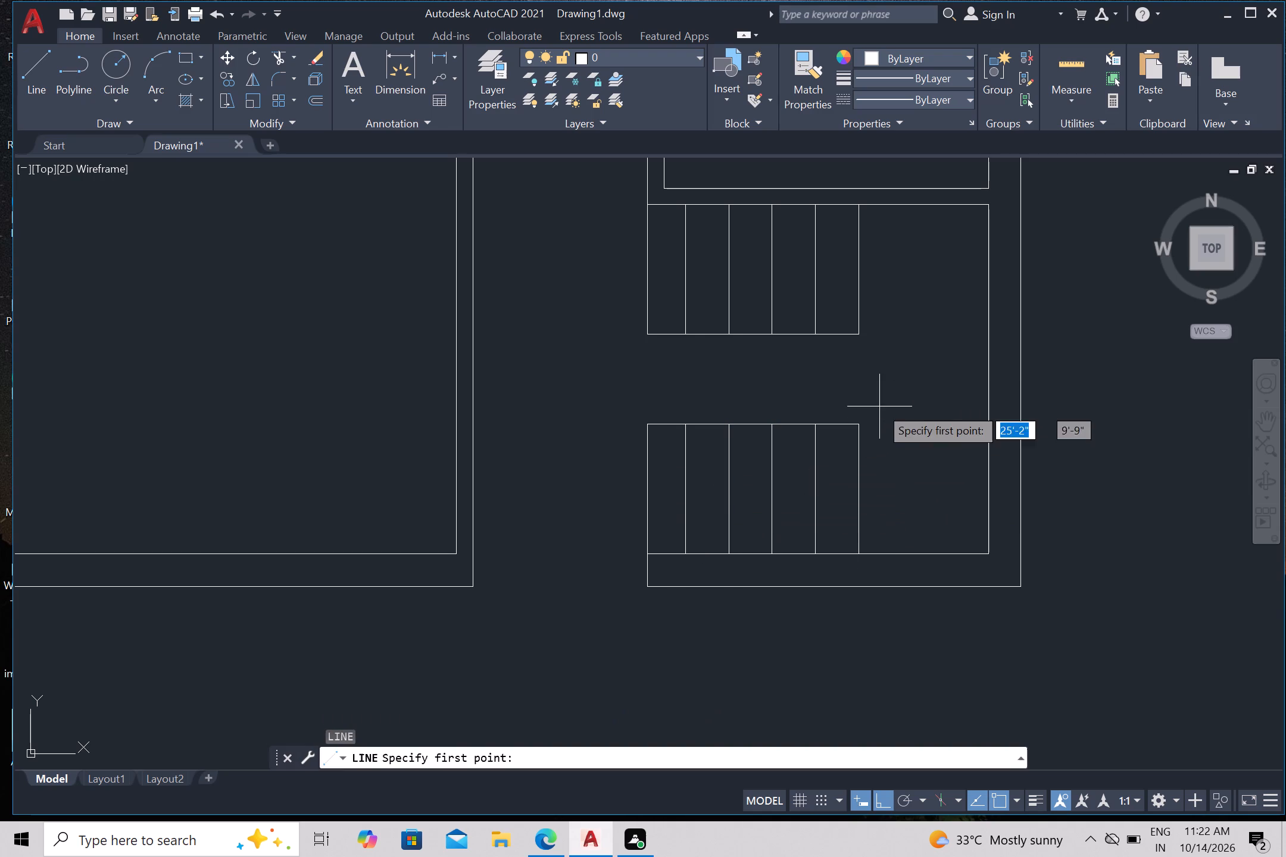
{"action": "left_click", "coordinate": [859, 334]}
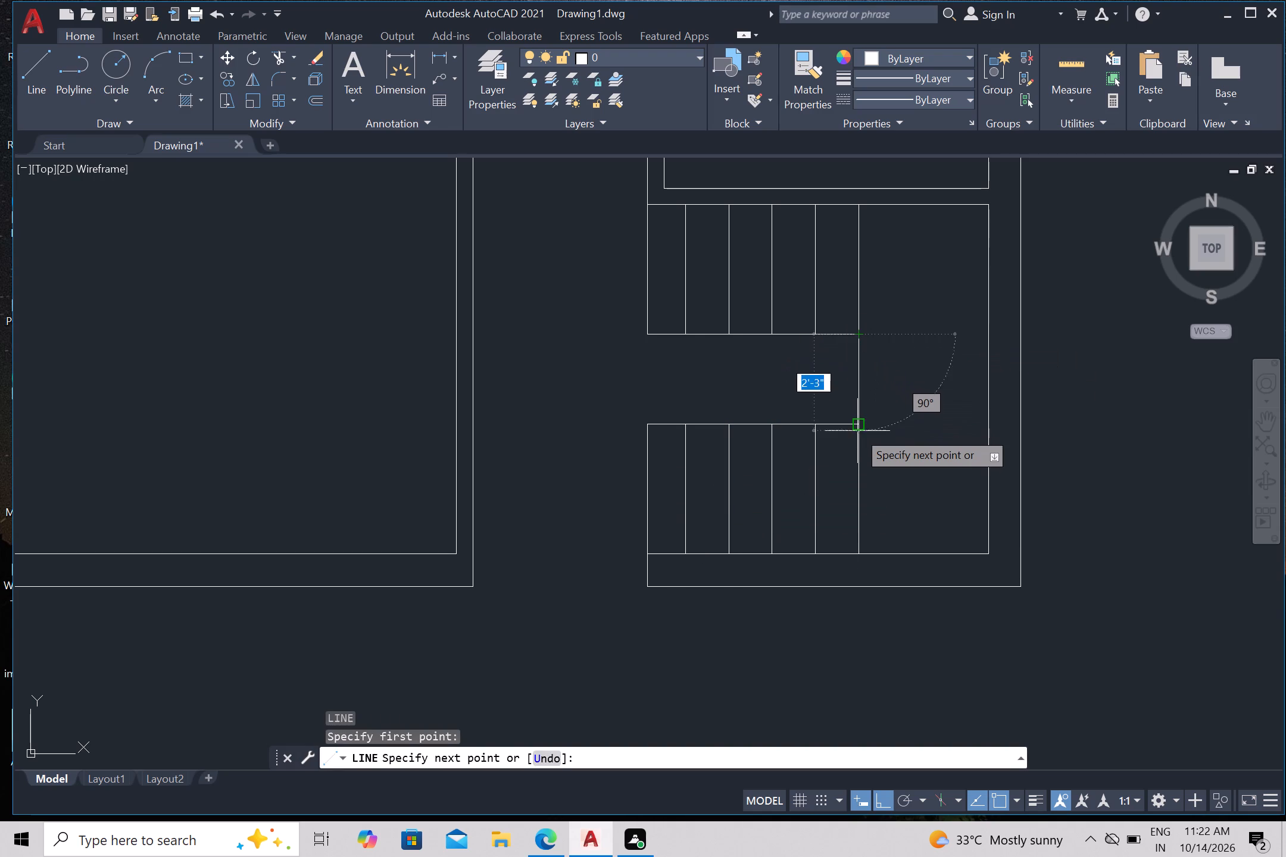
{"action": "left_click", "coordinate": [858, 426]}
{"action": "key", "text": "Escape"}
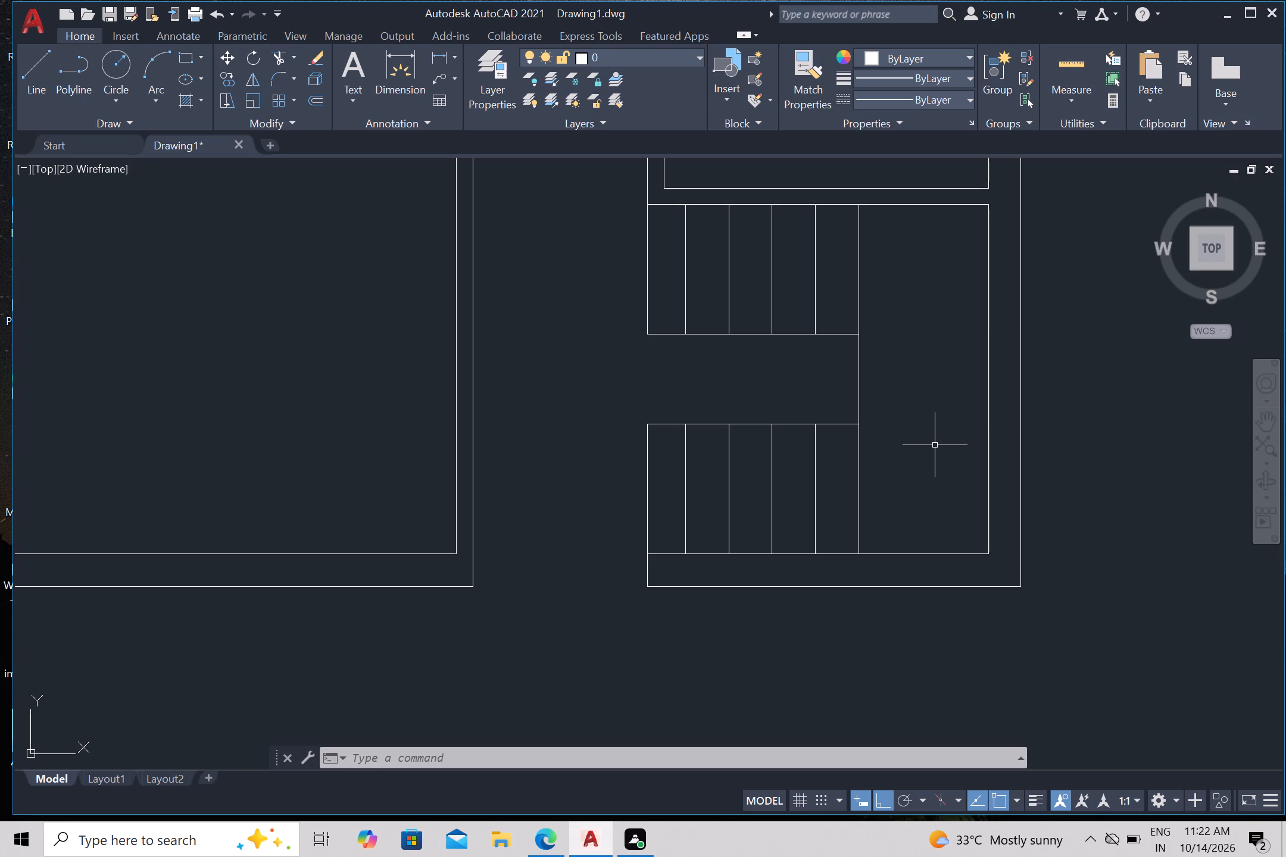
Draw a horizontal line from the upper stair flight's lower right corner rightward past the right outer wall.
{"action": "key", "text": "Escape"}
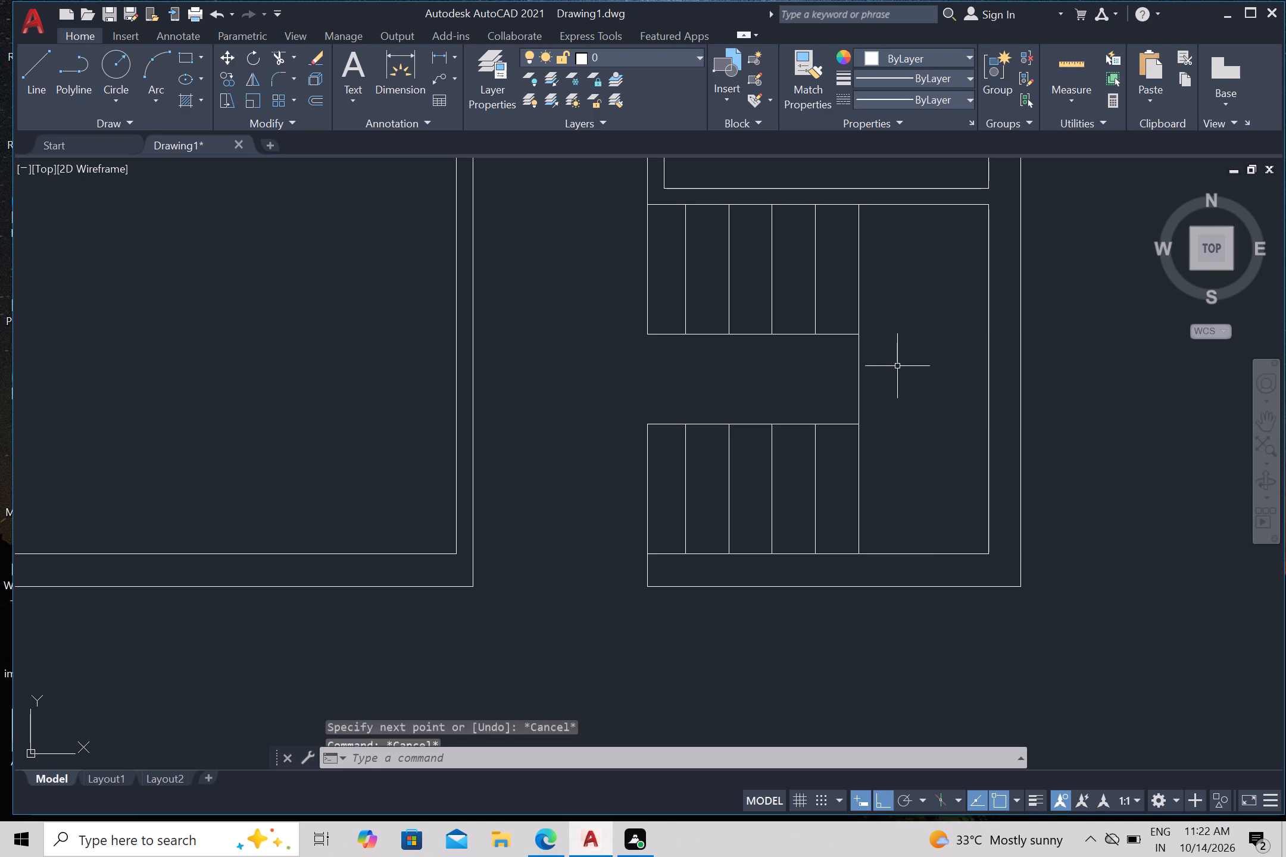
{"action": "key", "text": "semicolon"}
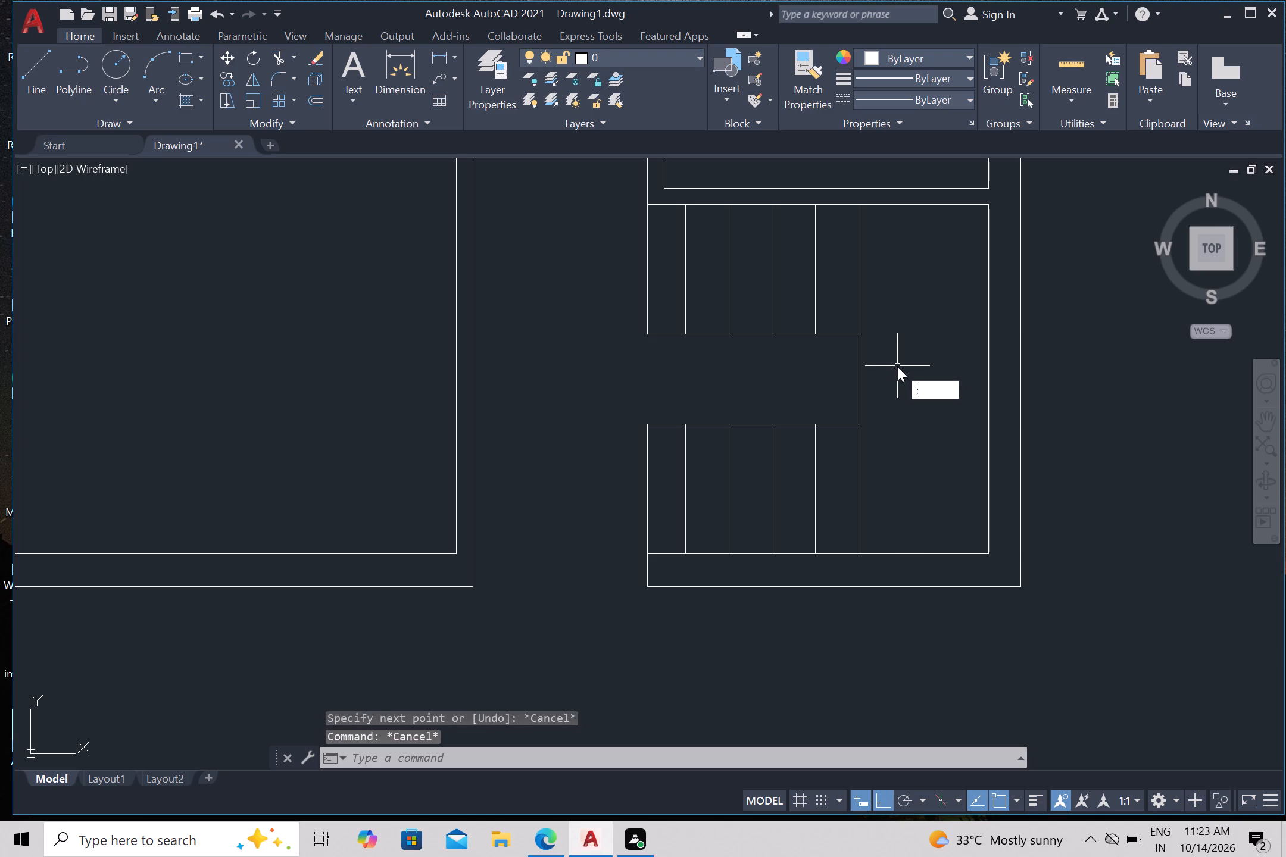
{"action": "key", "text": "Escape"}
{"action": "key", "text": "l"}
{"action": "key", "text": "Return"}
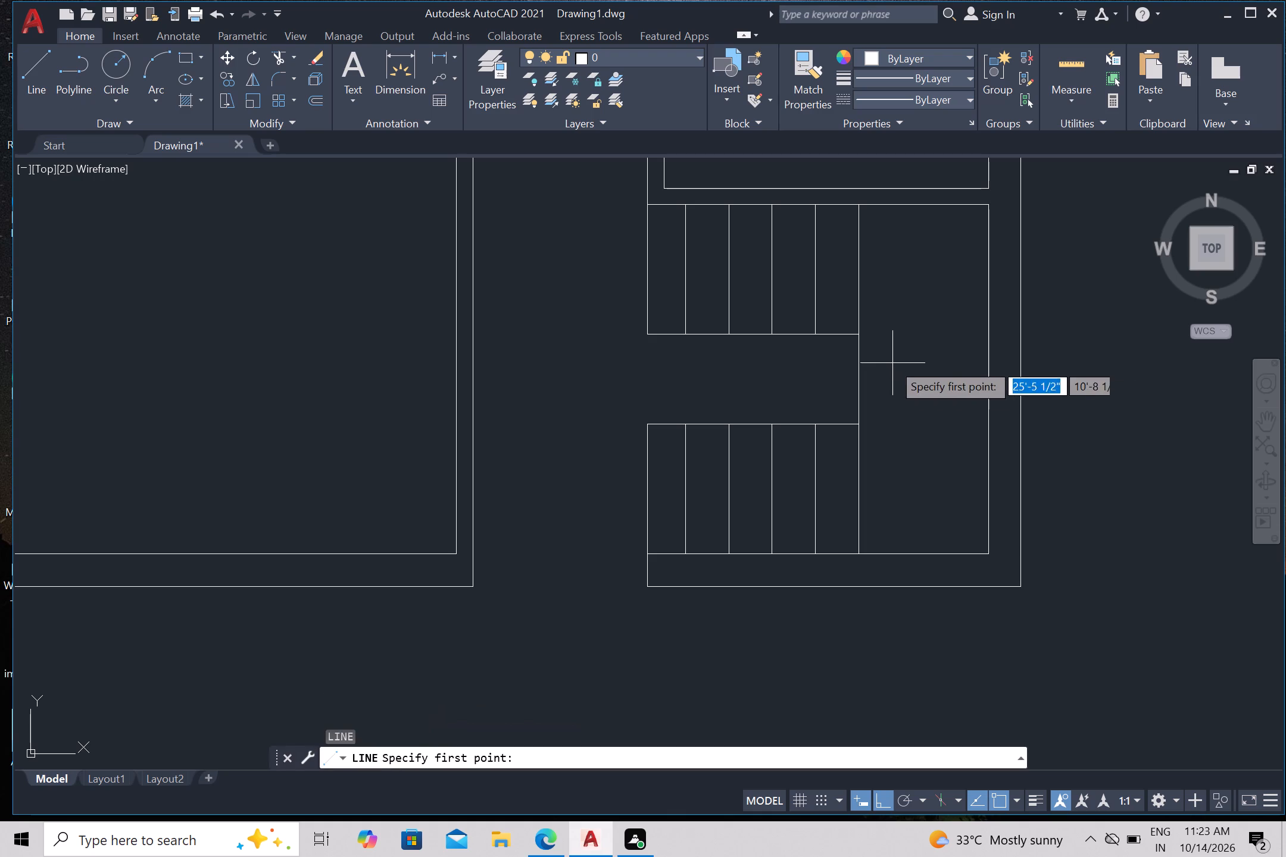
{"action": "left_click", "coordinate": [857, 330]}
{"action": "left_click", "coordinate": [1115, 328]}
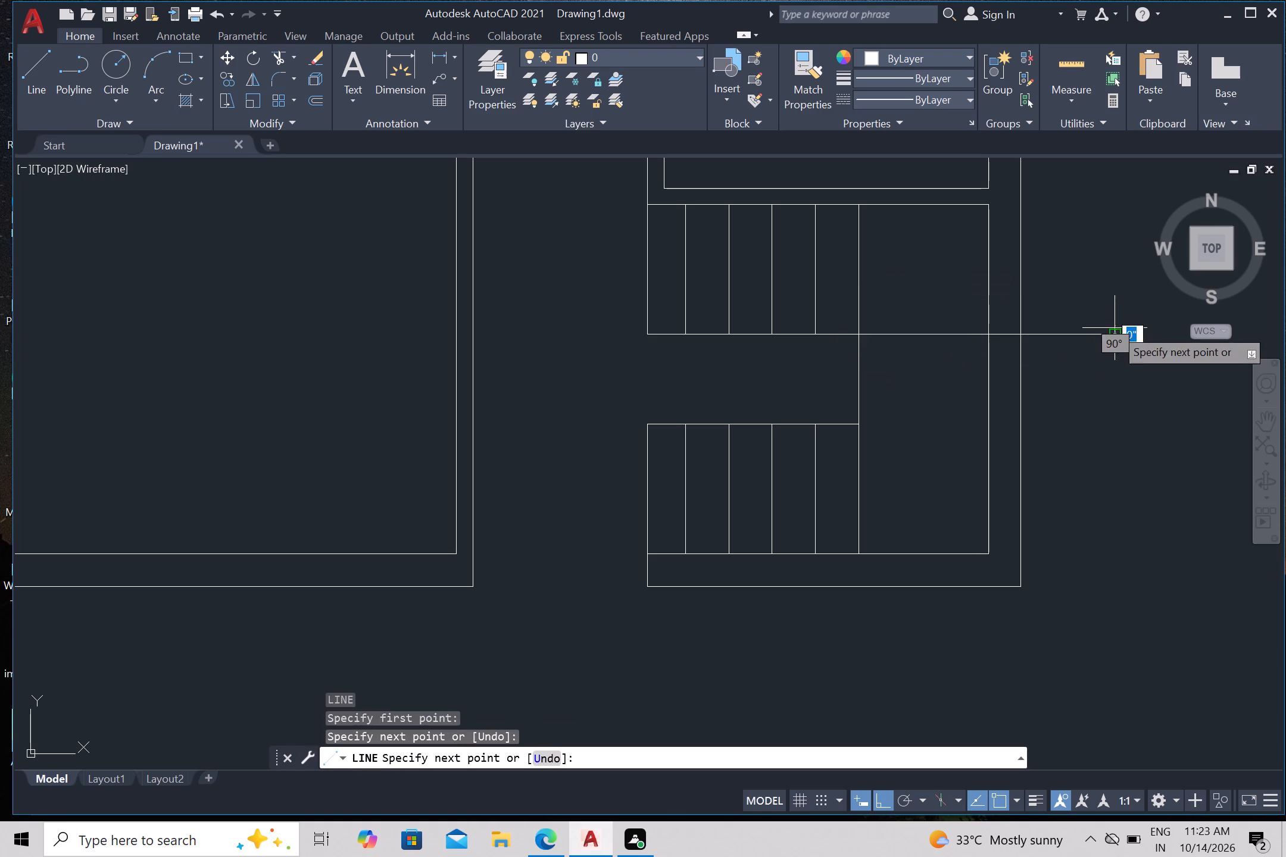
{"action": "key", "text": "Escape"}
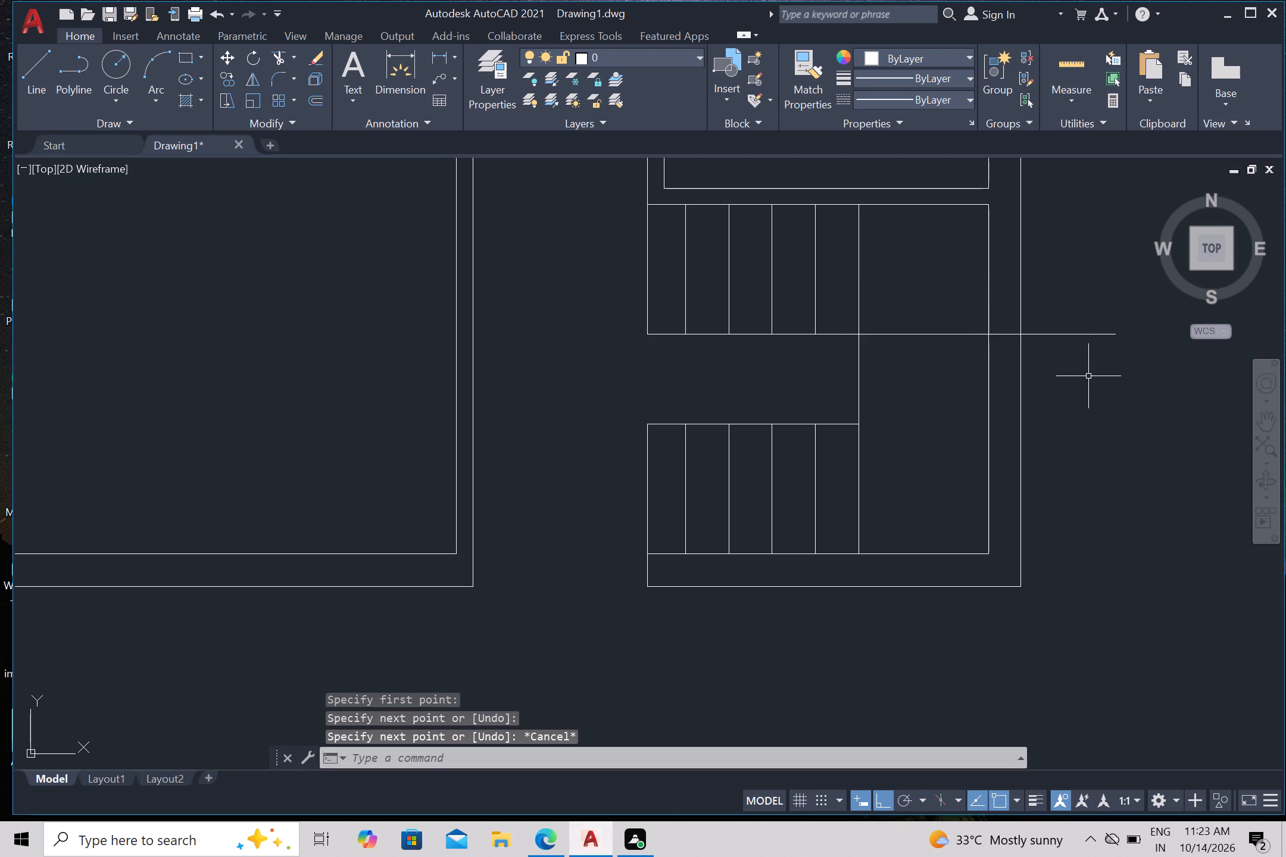
Trim the new horizontal line beyond and inside the right outer wall so it ends at the wall's inner face.
{"action": "type", "text": "tr"}
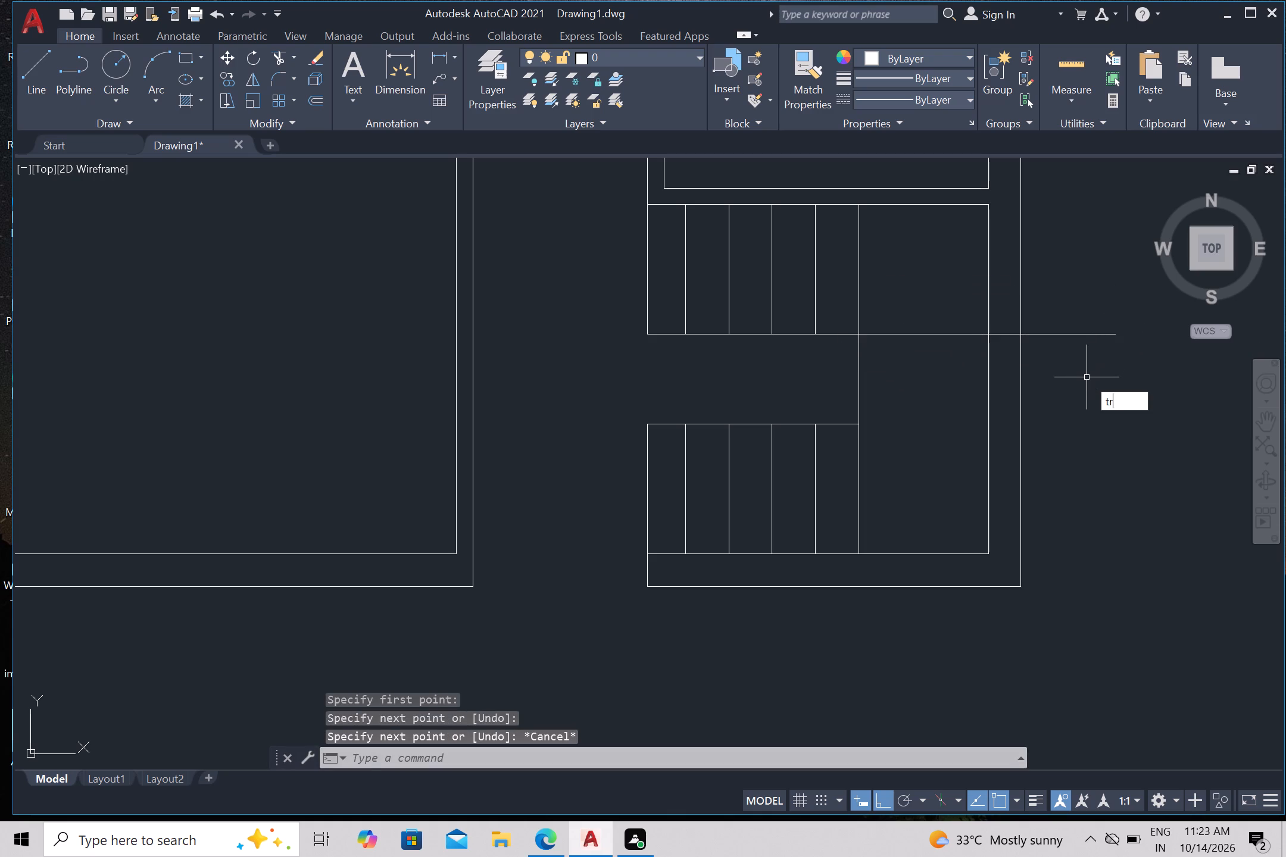
{"action": "key", "text": "Return"}
{"action": "left_click_drag", "start_coordinate": [1081, 372], "coordinate": [1079, 367]}
{"action": "left_click", "coordinate": [1064, 312]}
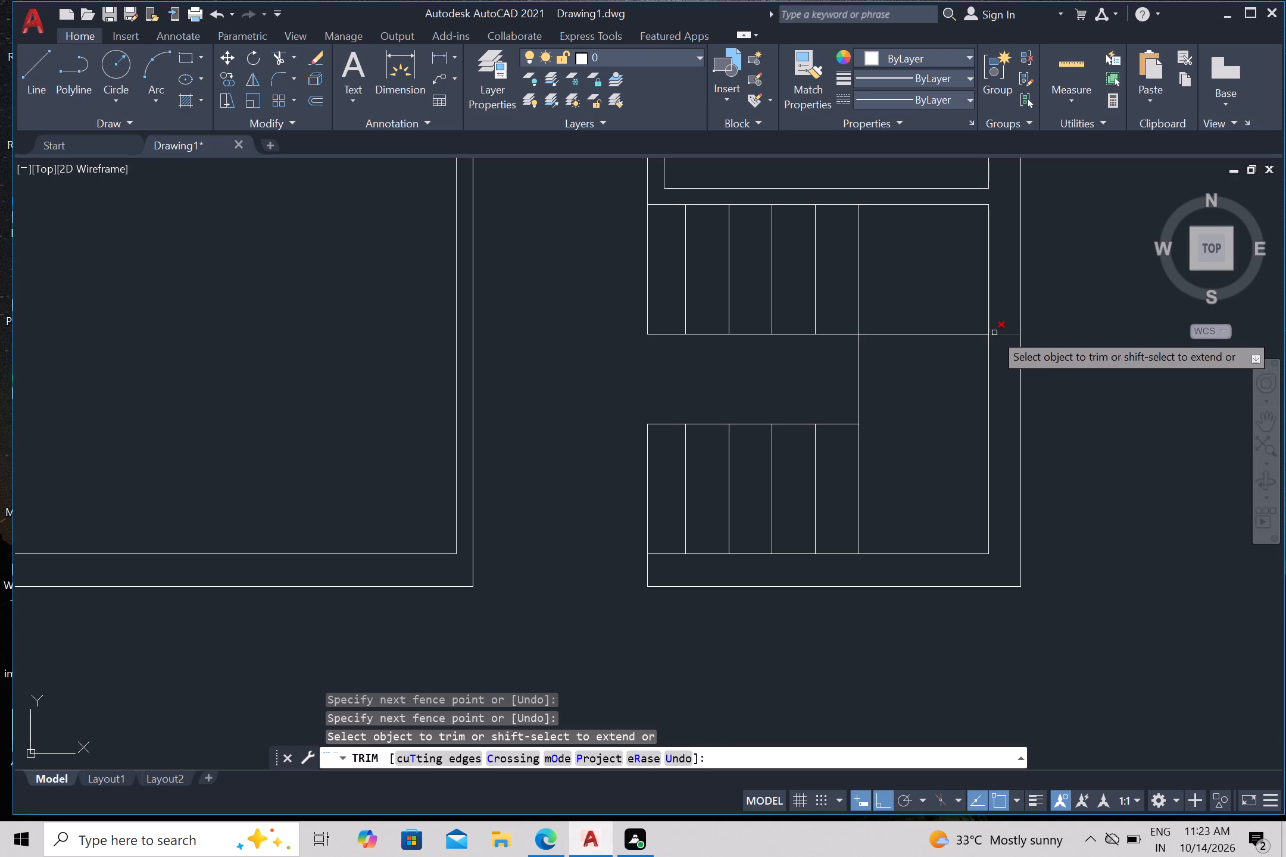
{"action": "left_click", "coordinate": [1000, 333]}
{"action": "key", "text": "Escape"}
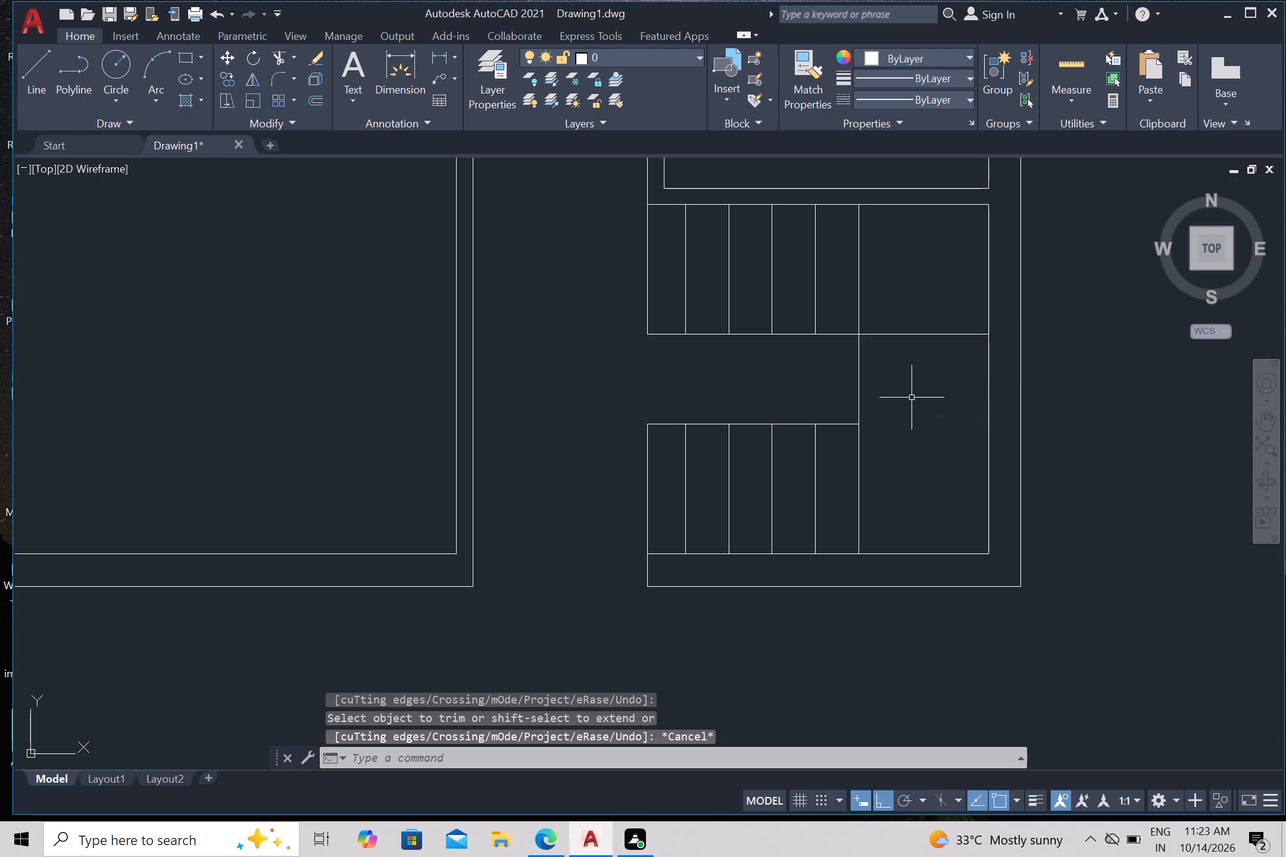
Offset the horizontal landing line downward twice in succession at 1' spacing to form the treads between the two flights.
{"action": "key", "text": "o"}
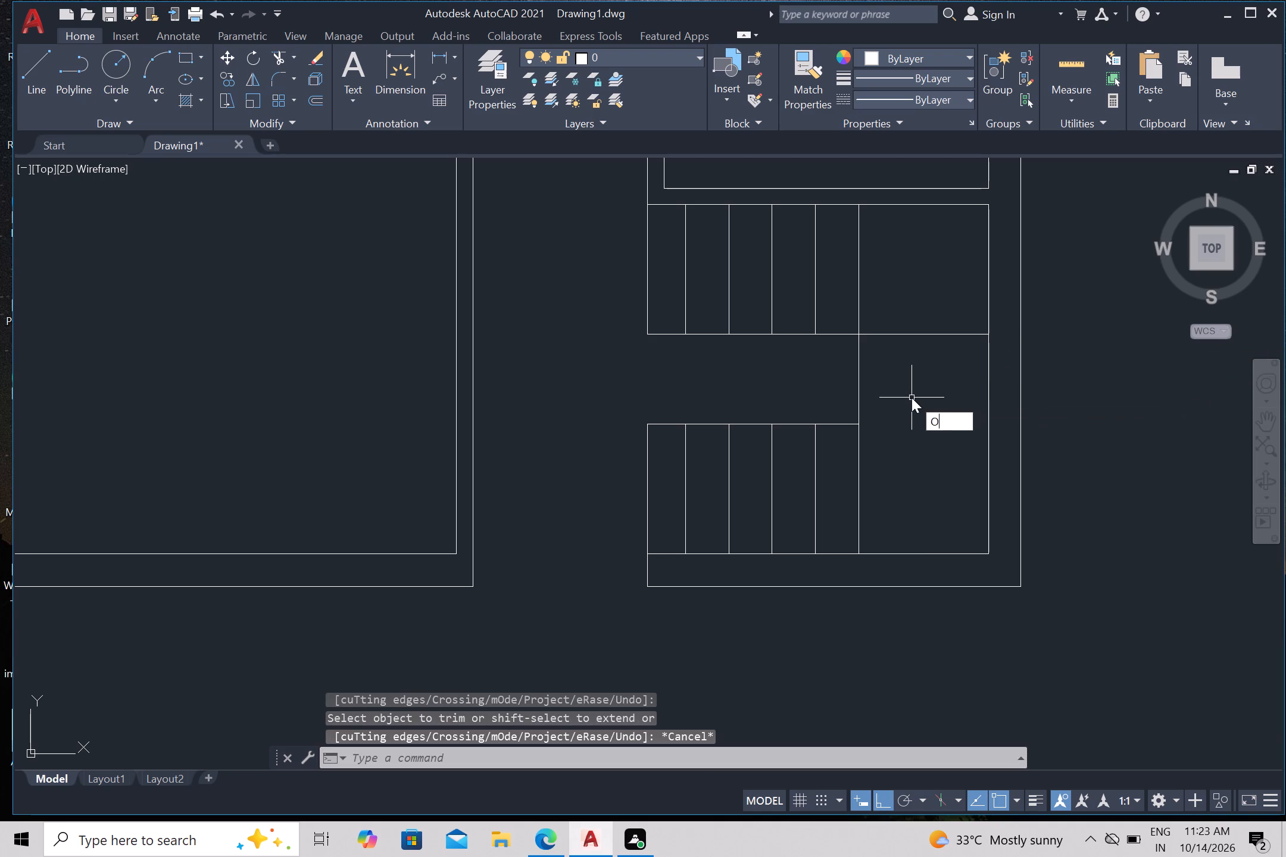
{"action": "key", "text": "Return"}
{"action": "key", "text": "Return"}
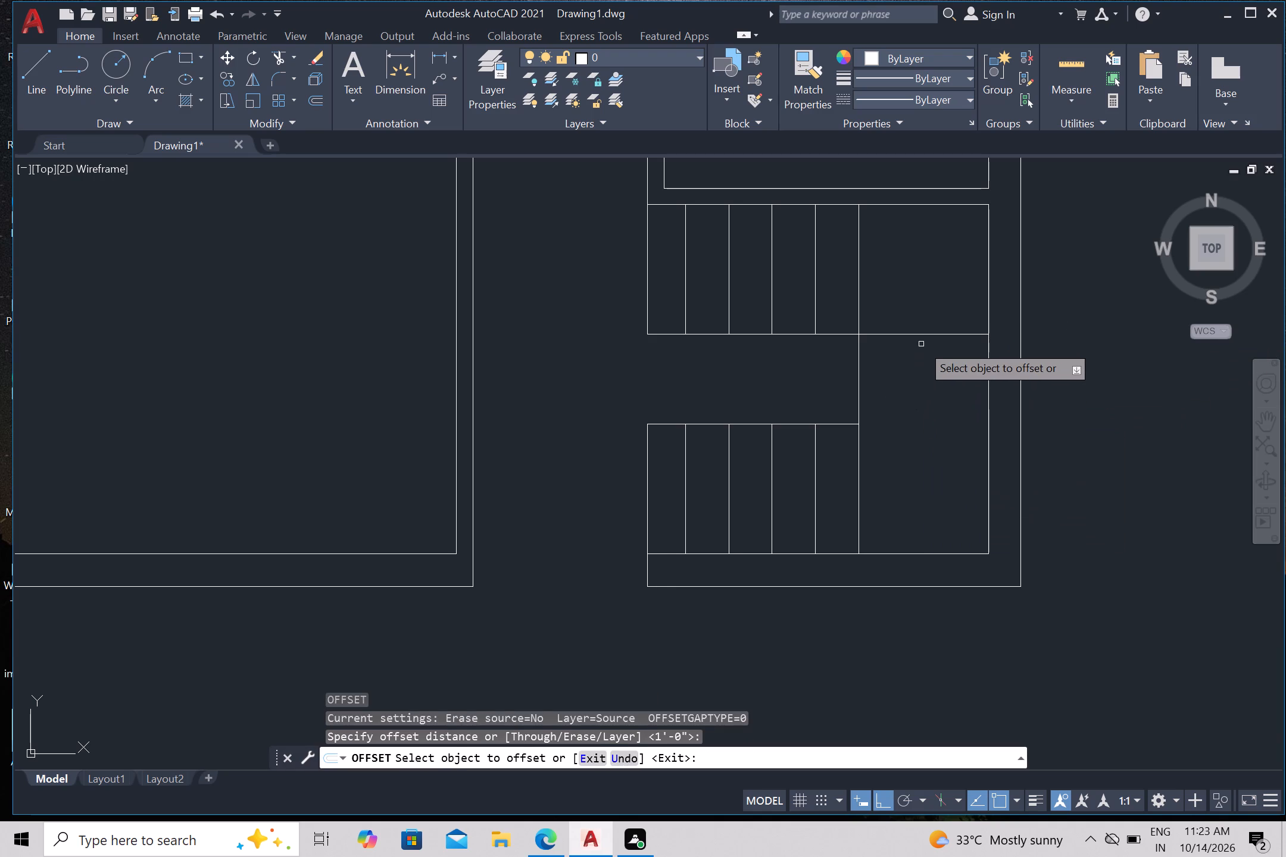
{"action": "left_click_drag", "start_coordinate": [922, 335], "coordinate": [922, 346]}
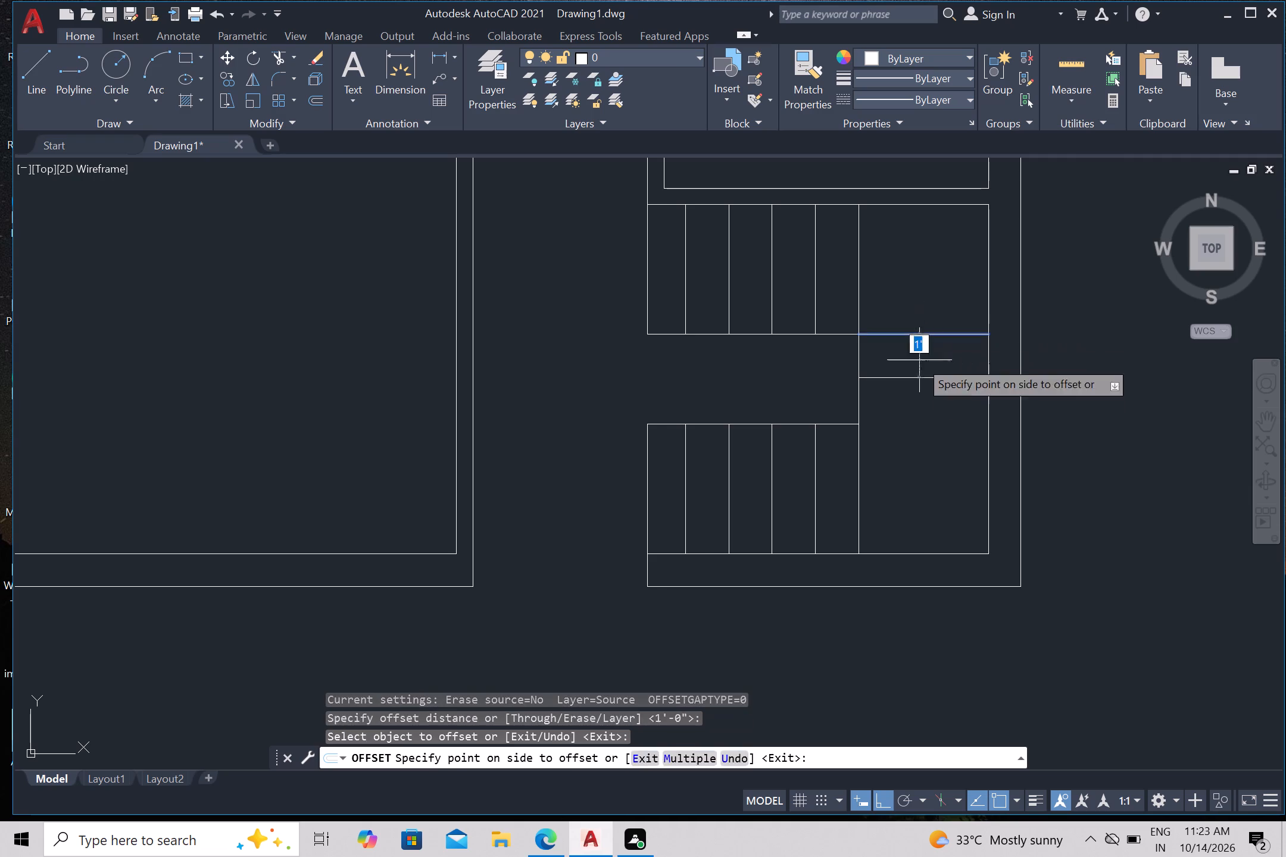
{"action": "left_click", "coordinate": [919, 377]}
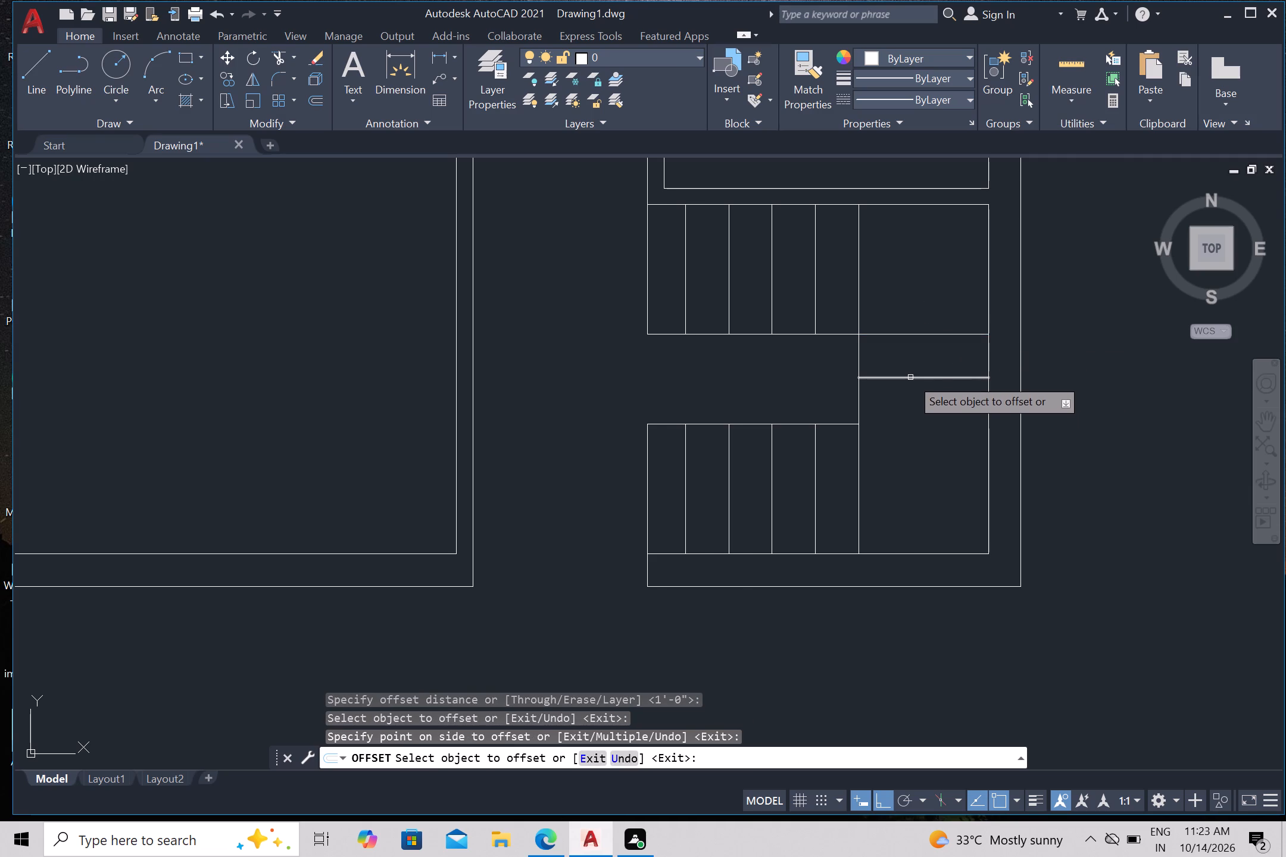
{"action": "left_click", "coordinate": [910, 377]}
{"action": "left_click_drag", "start_coordinate": [907, 421], "coordinate": [910, 436]}
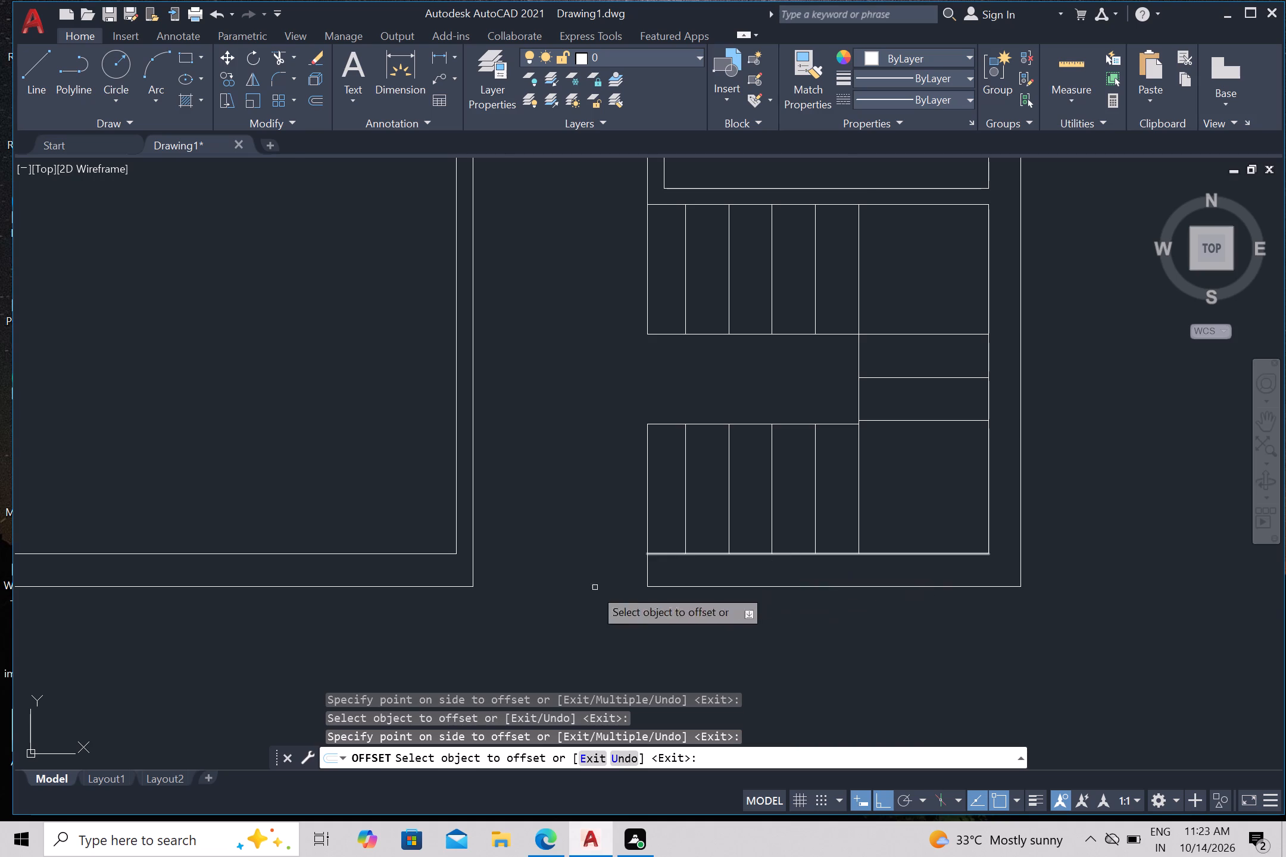
Draw a closed rectangle of lines below the bottom wall opening, about 4'-0 1/2" wide and 3'-2" deep, for the entrance steps.
{"action": "scroll", "coordinate": [557, 614], "scroll_direction": "down", "scroll_amount": 2}
{"action": "middle_click_drag", "start_coordinate": [521, 639], "coordinate": [692, 564]}
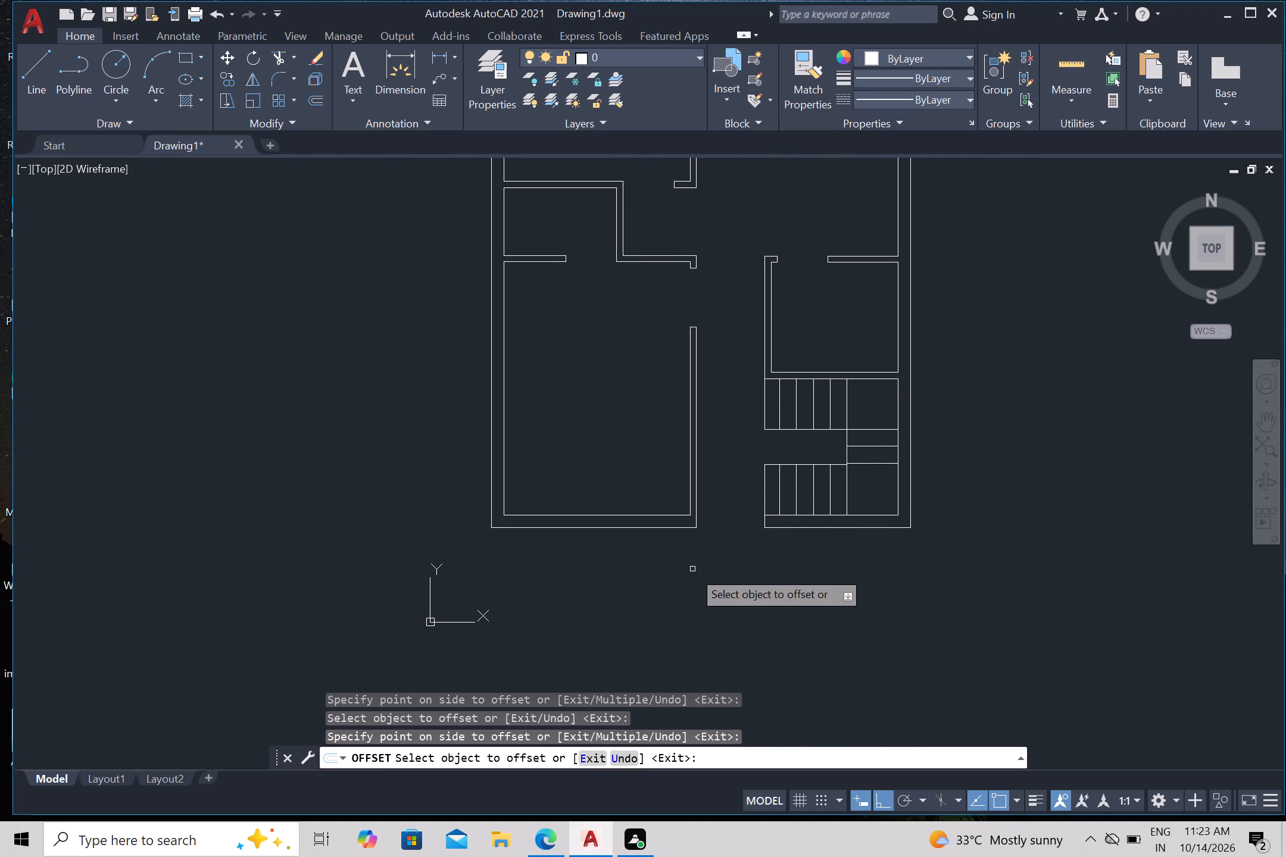
{"action": "scroll", "coordinate": [699, 562], "scroll_direction": "up", "scroll_amount": 1}
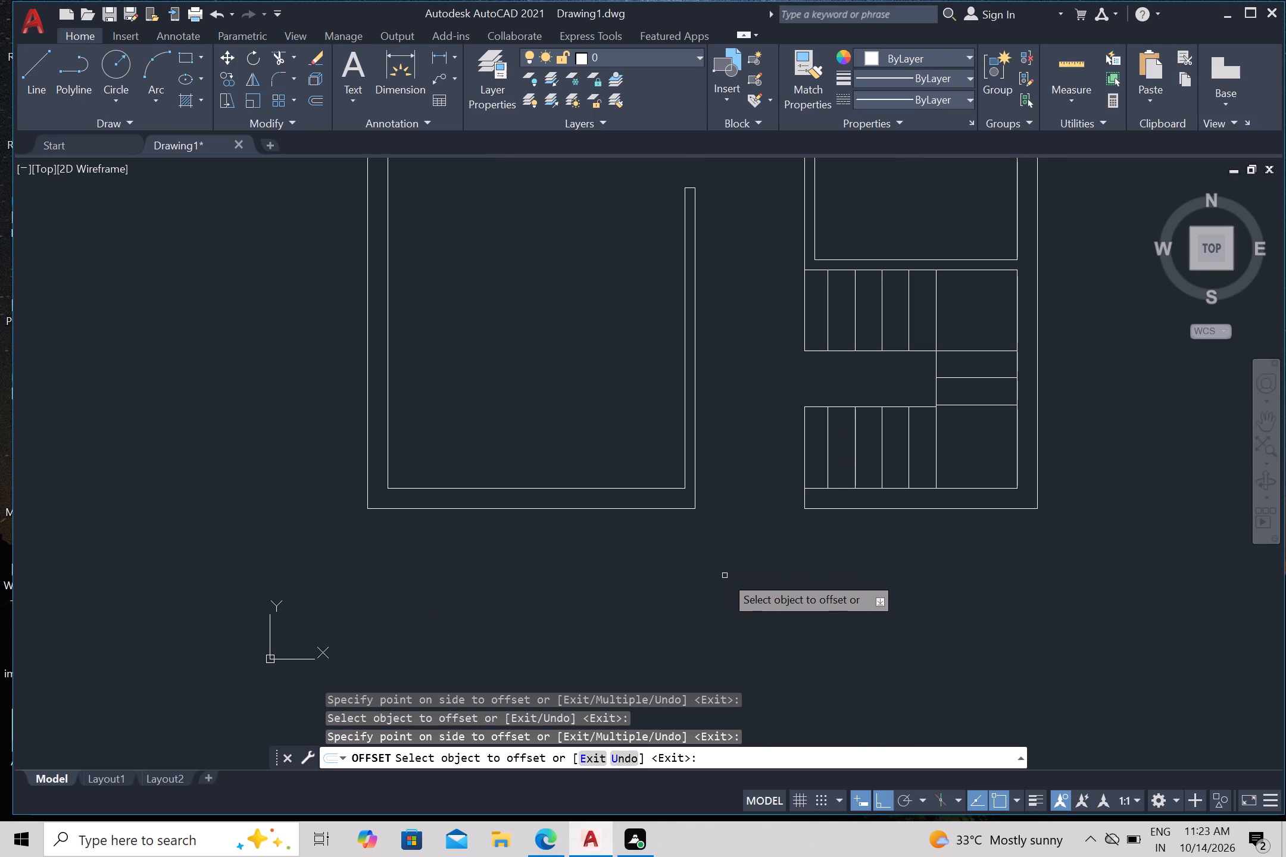
{"action": "key", "text": "Escape"}
{"action": "key", "text": "l"}
{"action": "key", "text": "Return"}
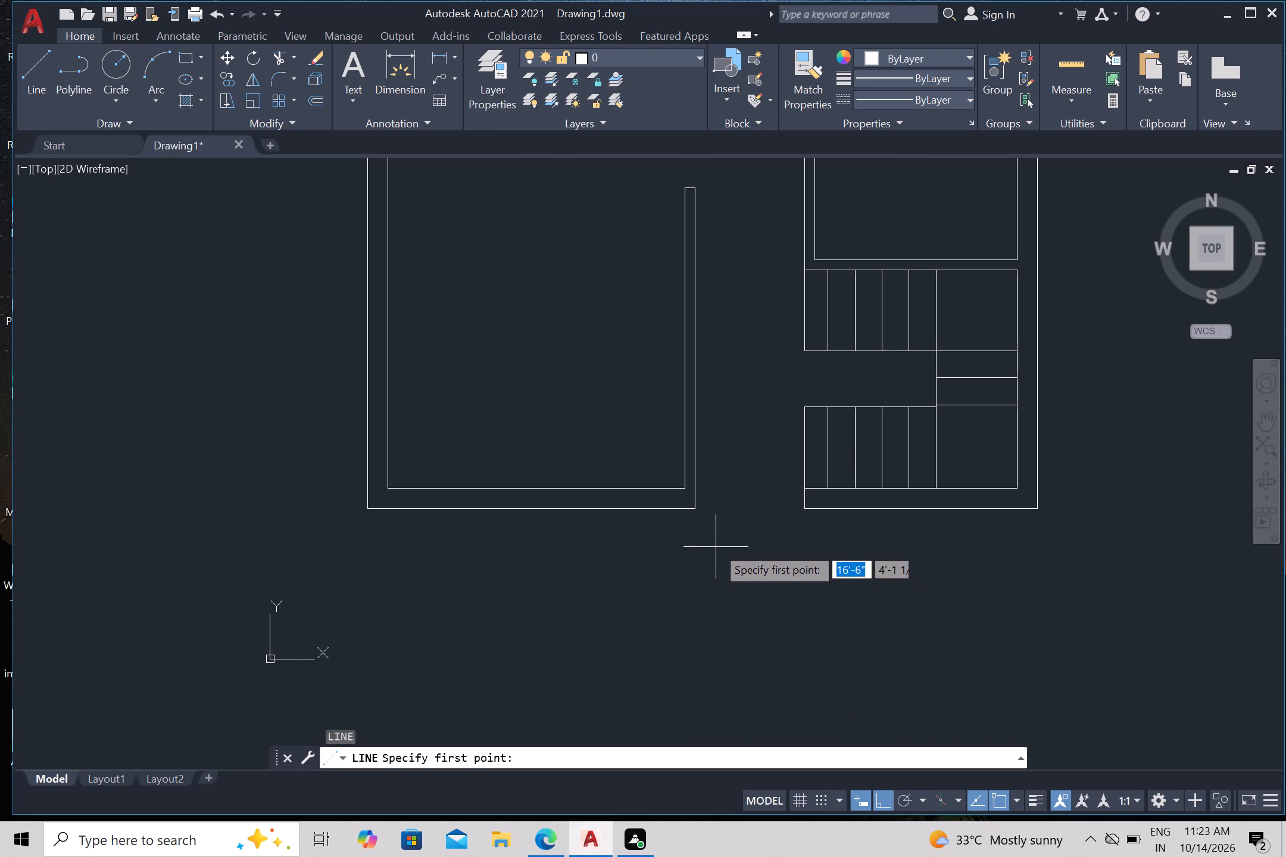
{"action": "left_click", "coordinate": [693, 511]}
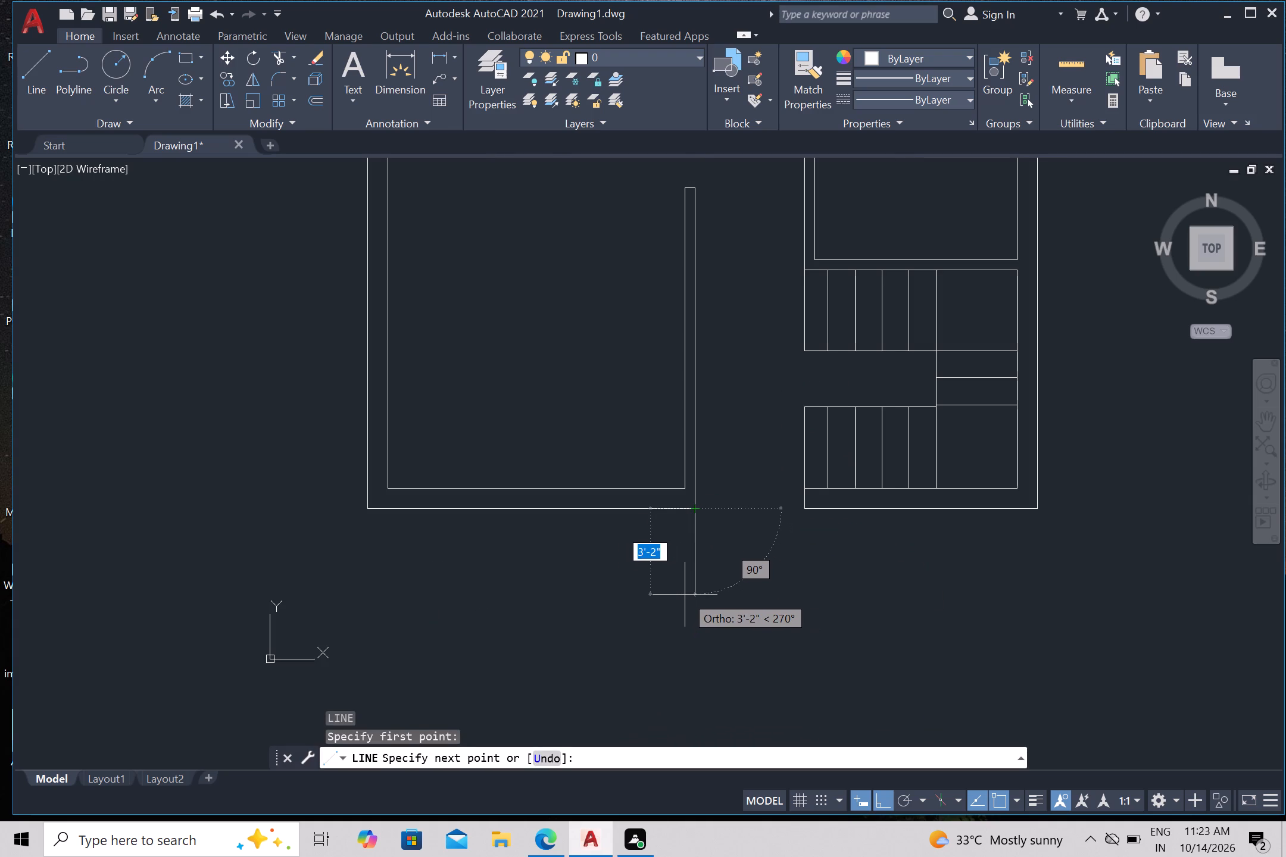
{"action": "left_click", "coordinate": [685, 595]}
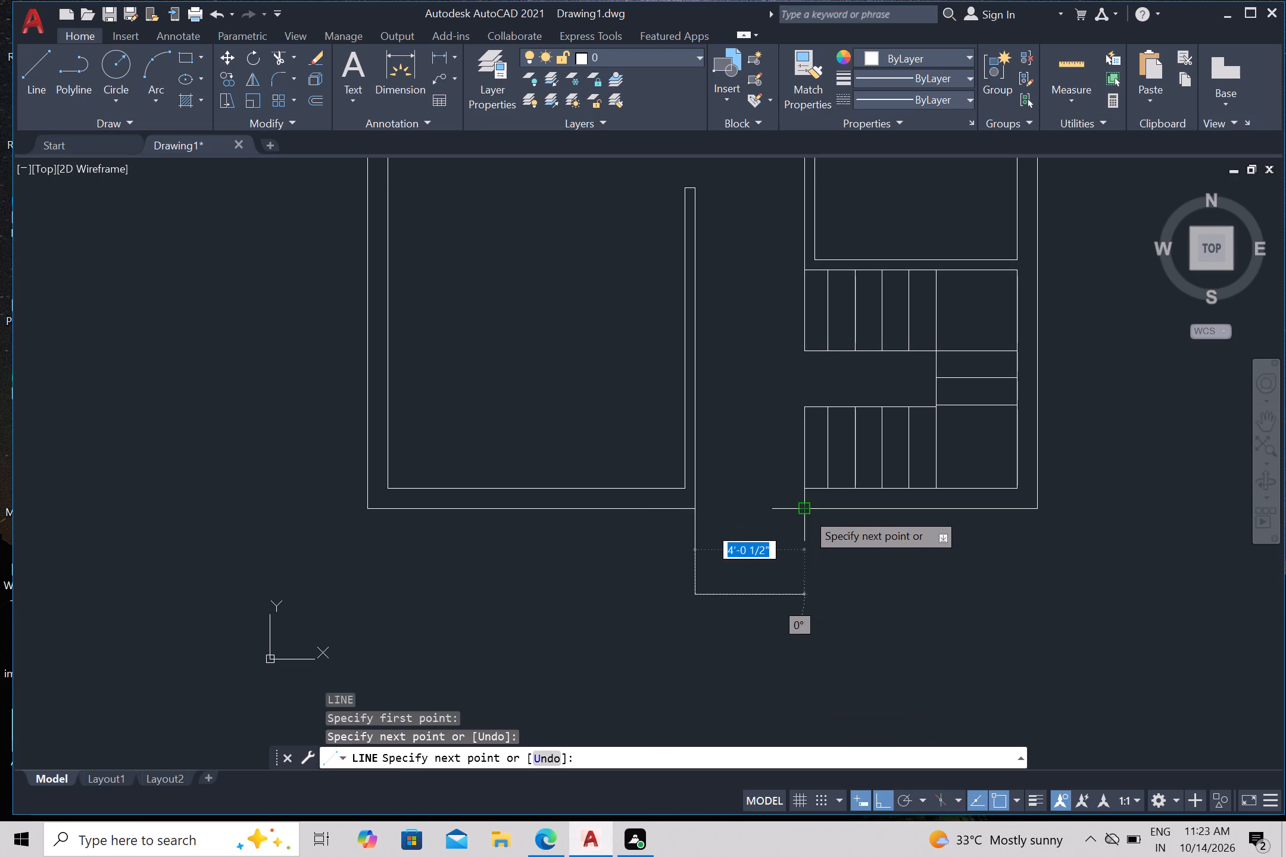
{"action": "left_click", "coordinate": [804, 595]}
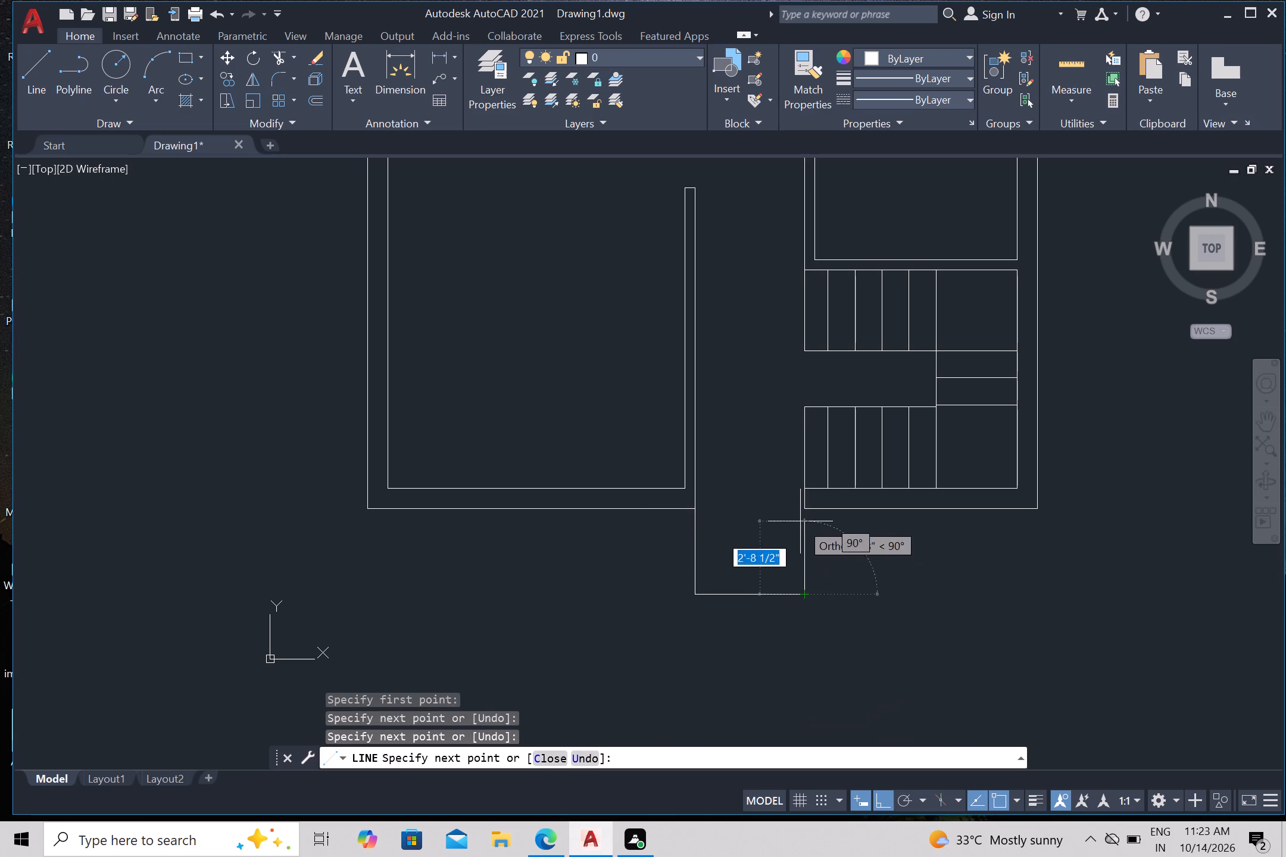
{"action": "left_click", "coordinate": [806, 506]}
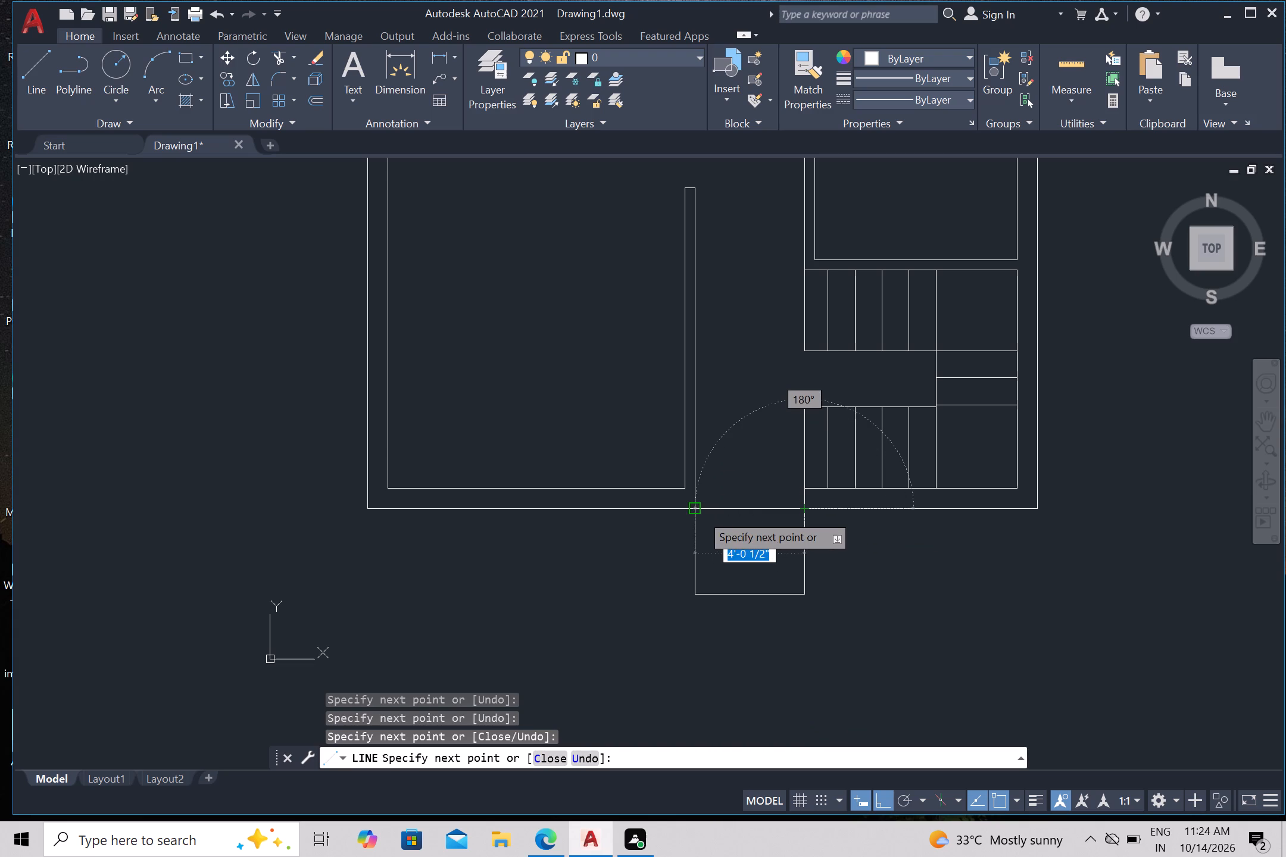
{"action": "left_click", "coordinate": [695, 509]}
{"action": "key", "text": "Escape"}
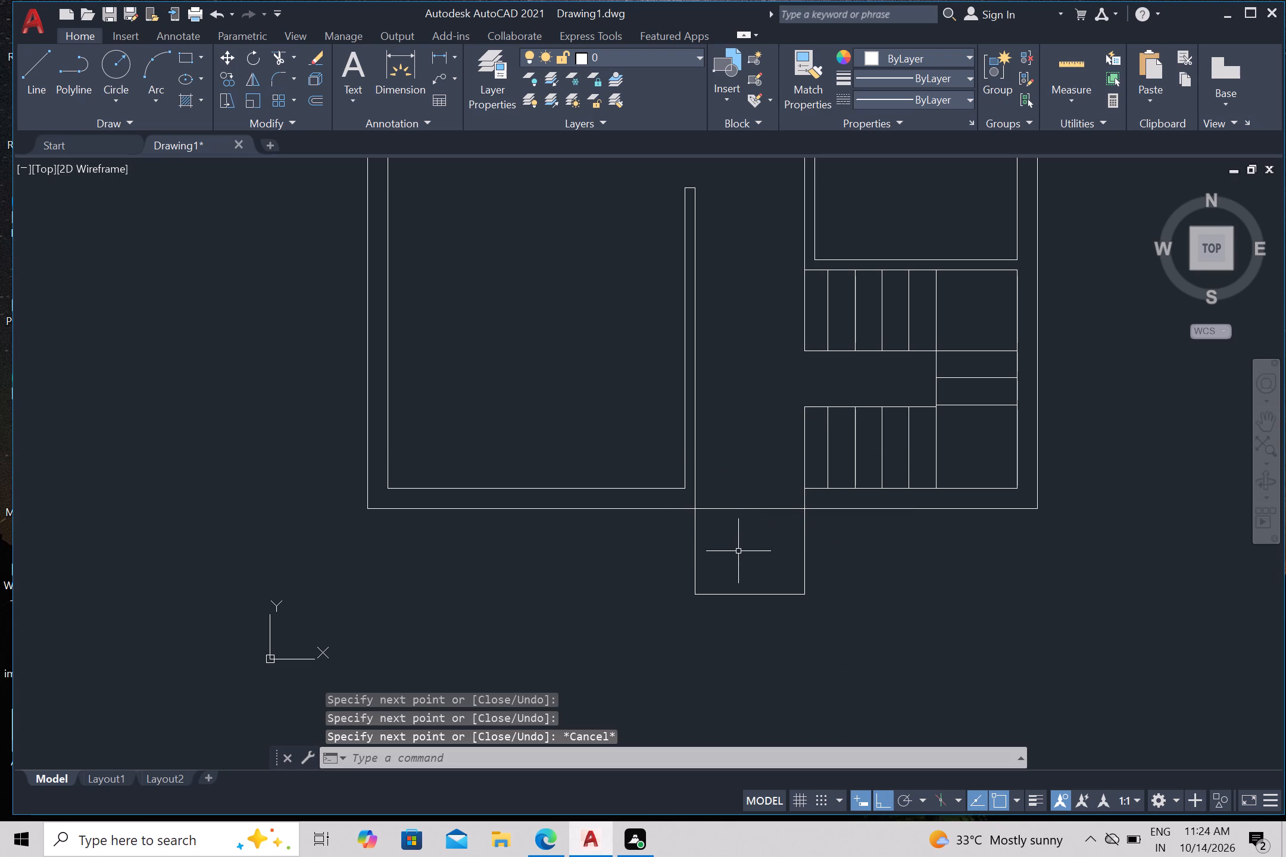
Offset the entrance rectangle's top line downward three times in succession at 1' spacing to form the entrance steps.
{"action": "key", "text": "o"}
{"action": "key", "text": "Return"}
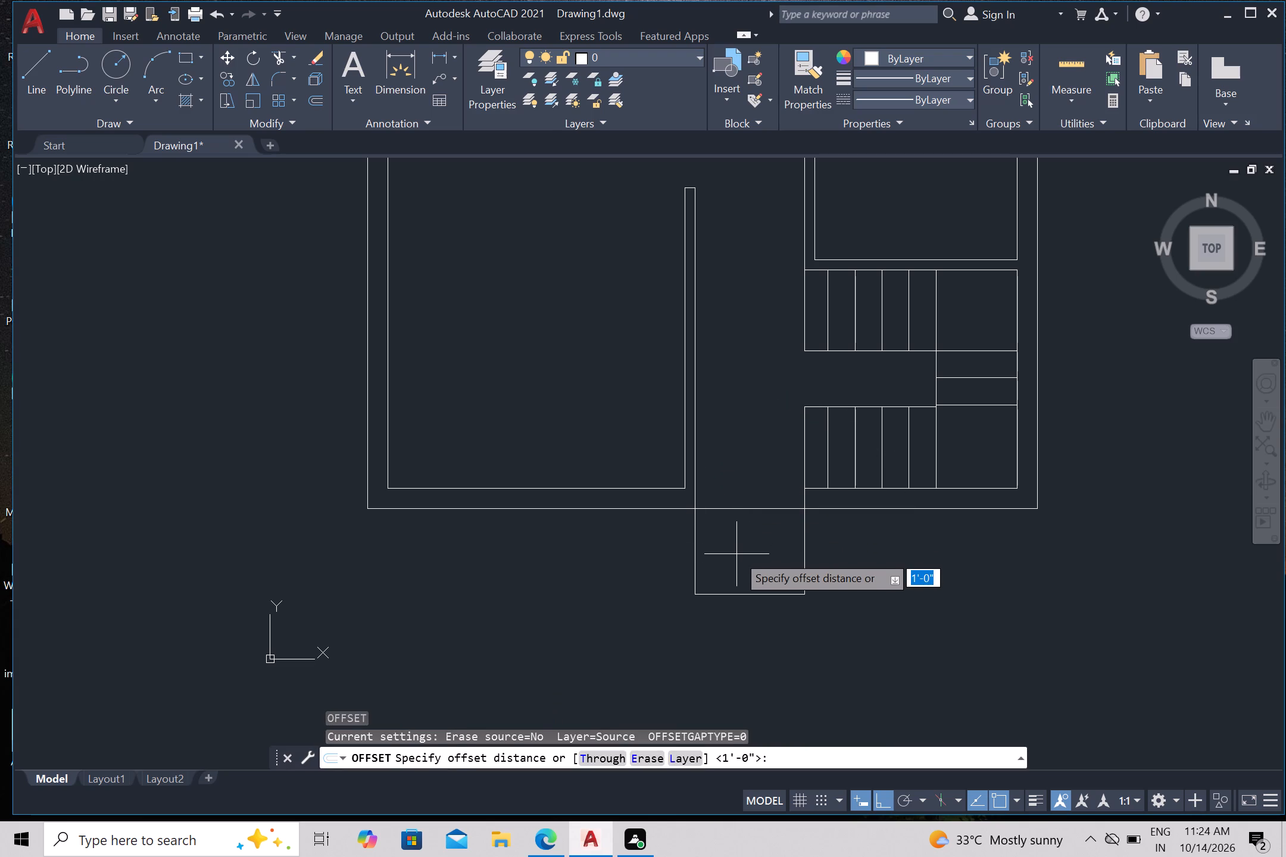
{"action": "key", "text": "Return"}
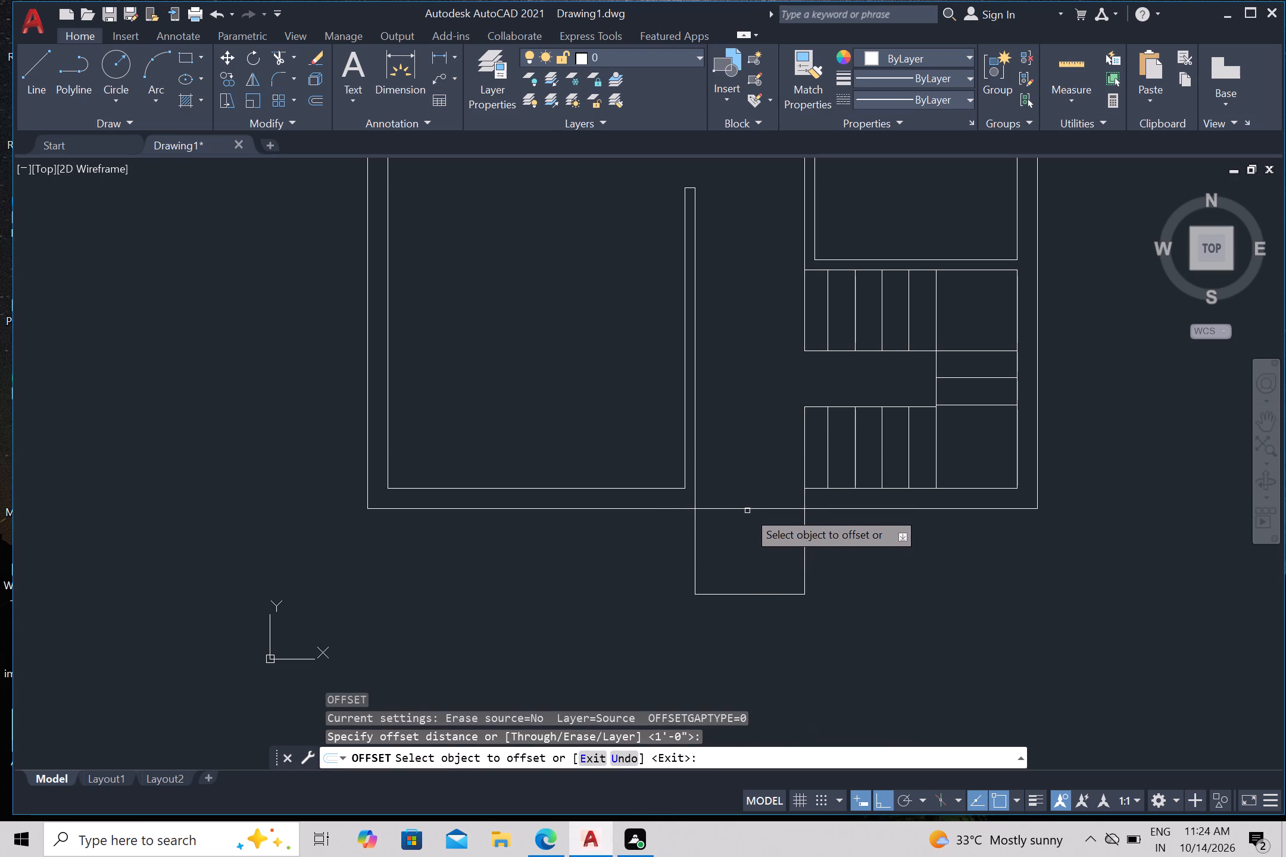
{"action": "left_click", "coordinate": [749, 507]}
{"action": "left_click", "coordinate": [743, 553]}
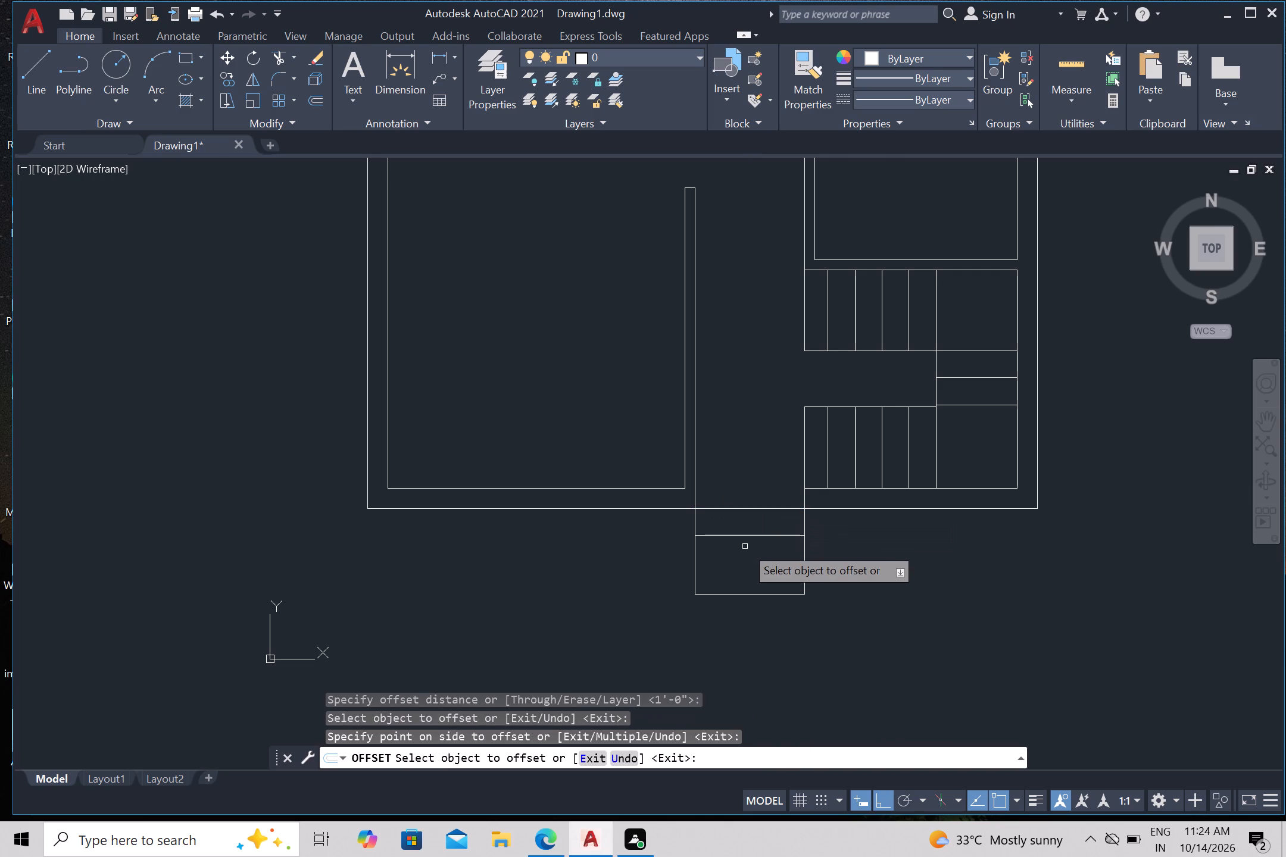
{"action": "left_click", "coordinate": [747, 536]}
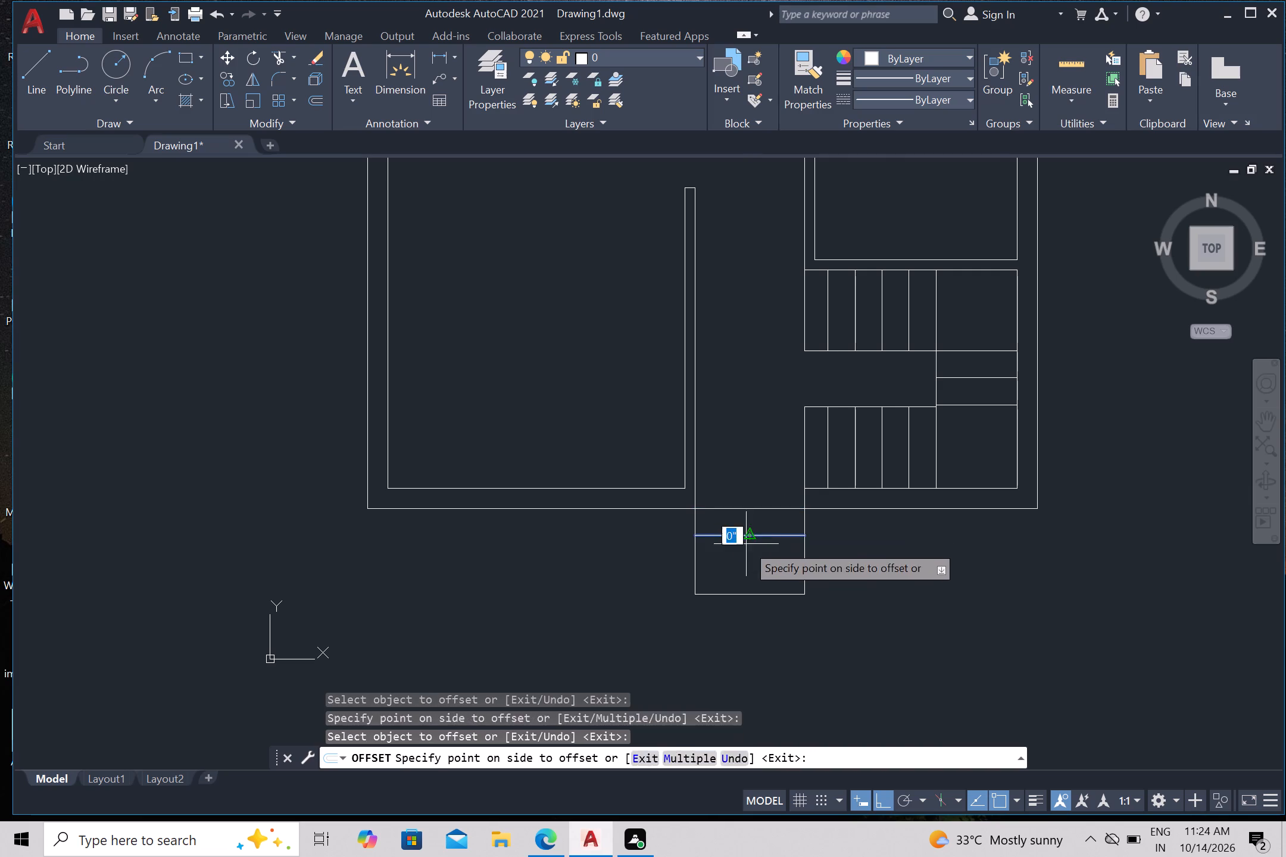
{"action": "left_click_drag", "start_coordinate": [742, 568], "coordinate": [740, 574]}
{"action": "left_click", "coordinate": [743, 563]}
{"action": "left_click", "coordinate": [742, 578]}
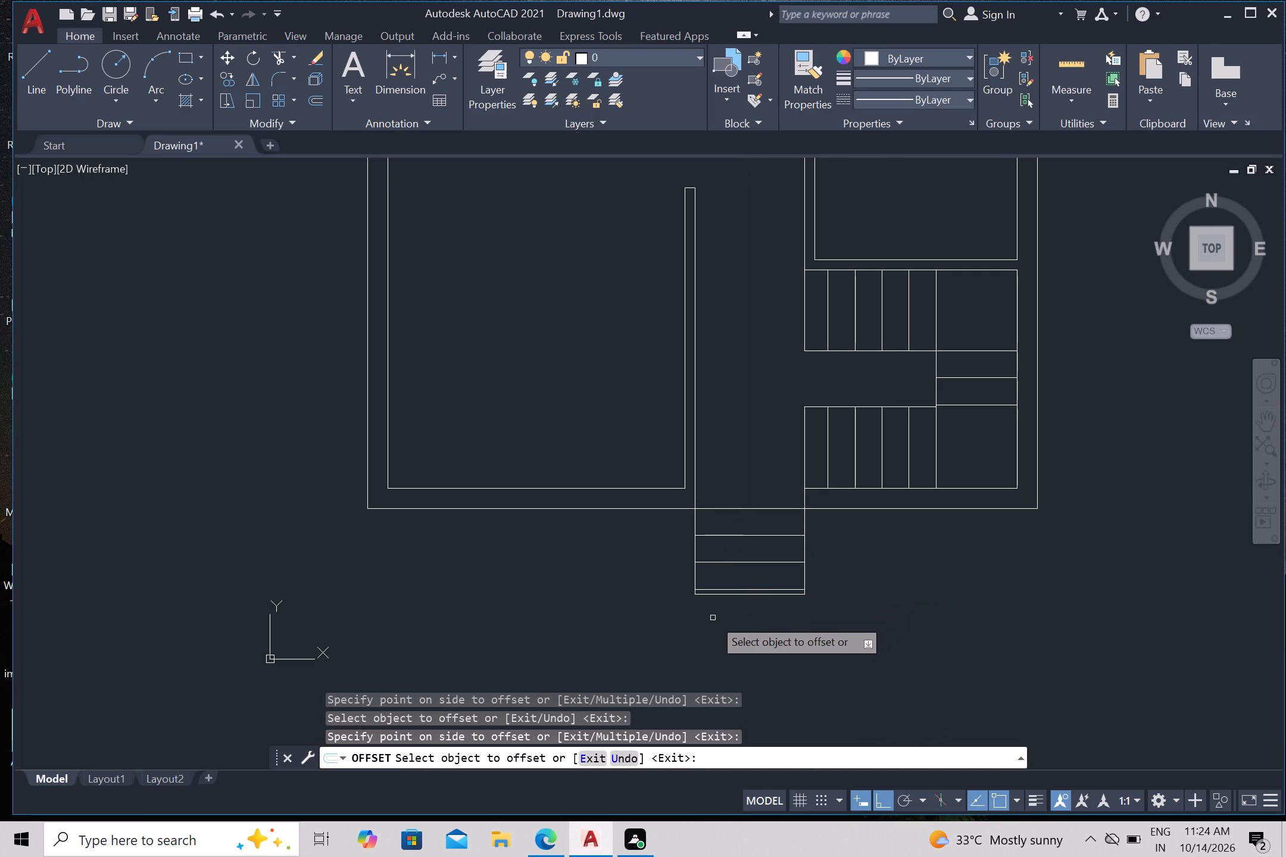
{"action": "scroll", "coordinate": [708, 620], "scroll_direction": "up", "scroll_amount": 2}
{"action": "key", "text": "Escape"}
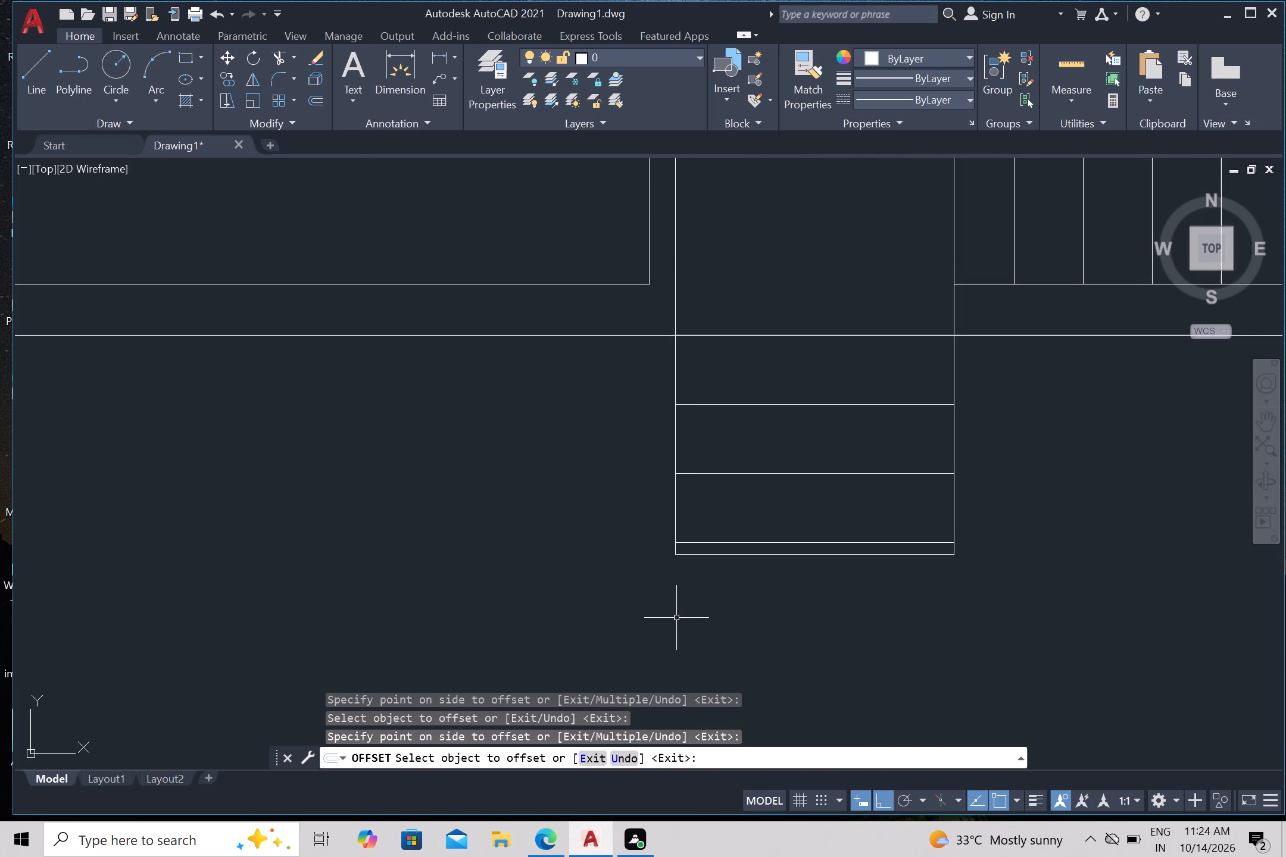
Trim both side lines below the lowest entrance step and remove the rectangle's leftover bottom line.
{"action": "type", "text": "tr"}
{"action": "key", "text": "Return"}
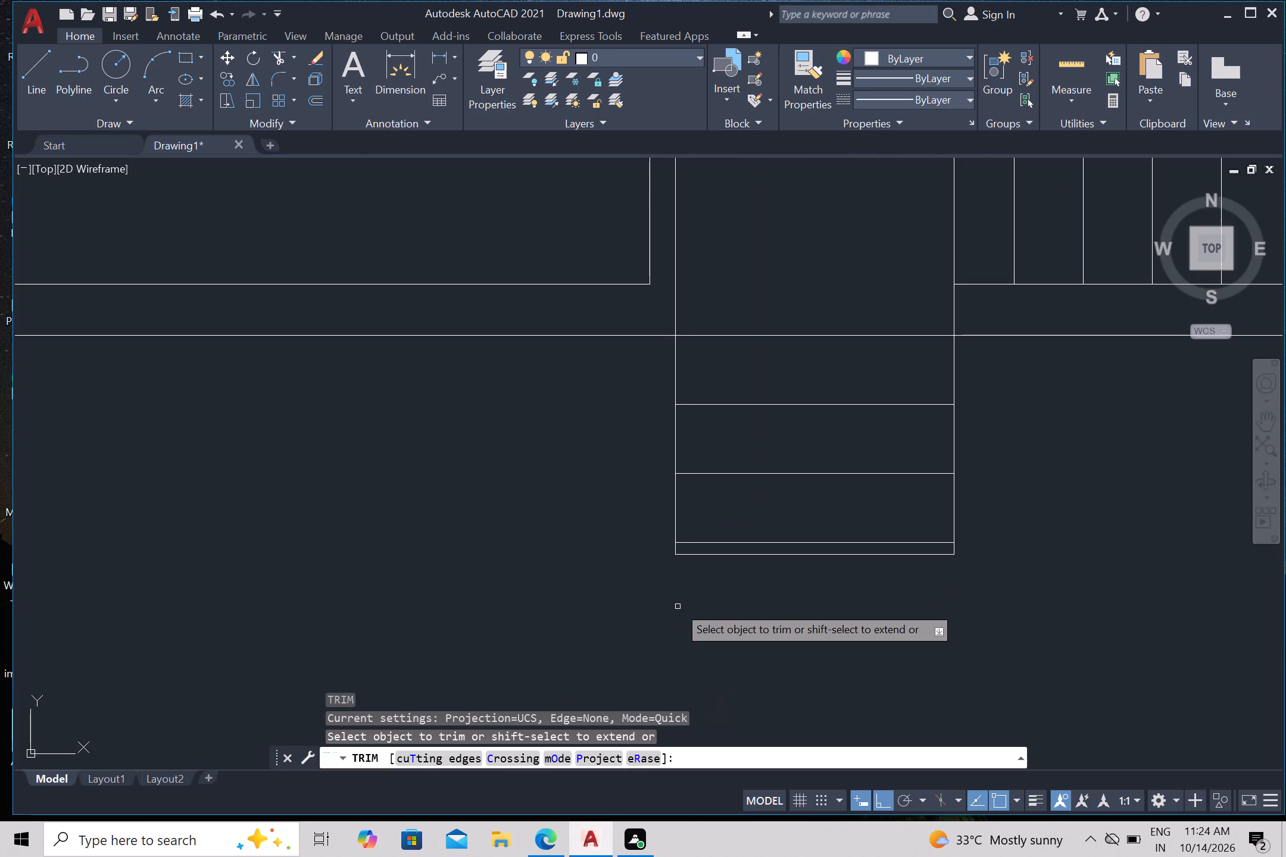
{"action": "scroll", "coordinate": [670, 553], "scroll_direction": "up", "scroll_amount": 2}
{"action": "left_click", "coordinate": [684, 549]}
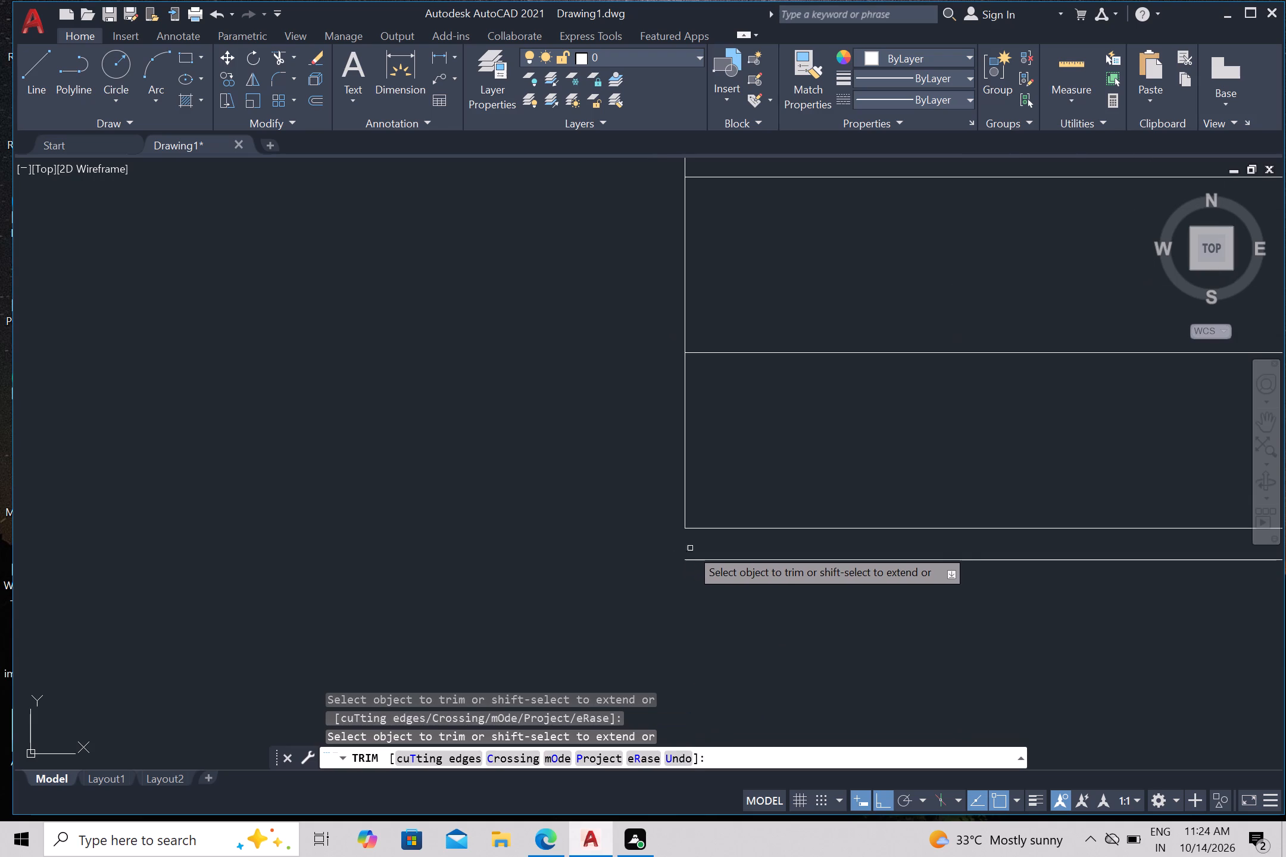
{"action": "scroll", "coordinate": [723, 550], "scroll_direction": "down", "scroll_amount": 3}
{"action": "scroll", "coordinate": [896, 549], "scroll_direction": "up", "scroll_amount": 2}
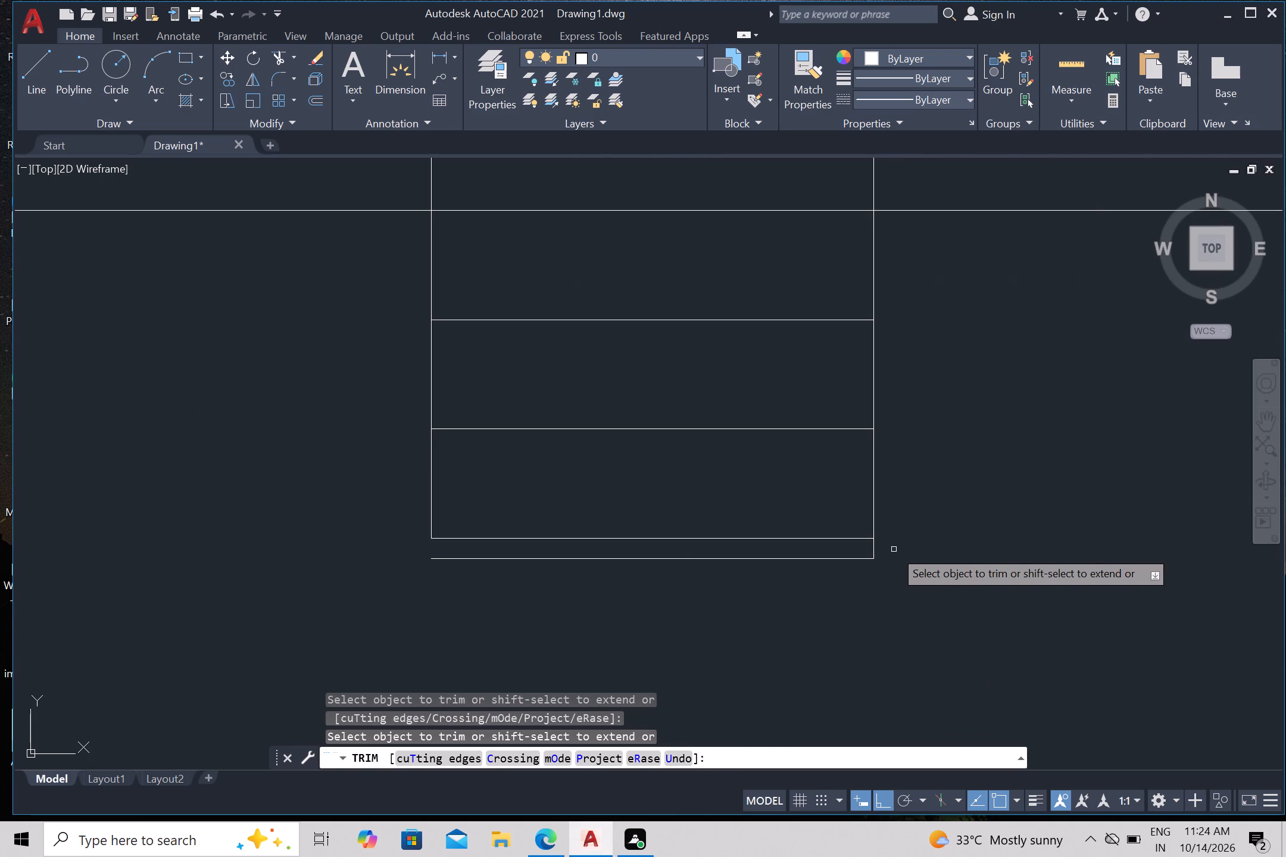
{"action": "left_click_drag", "start_coordinate": [873, 547], "coordinate": [869, 555]}
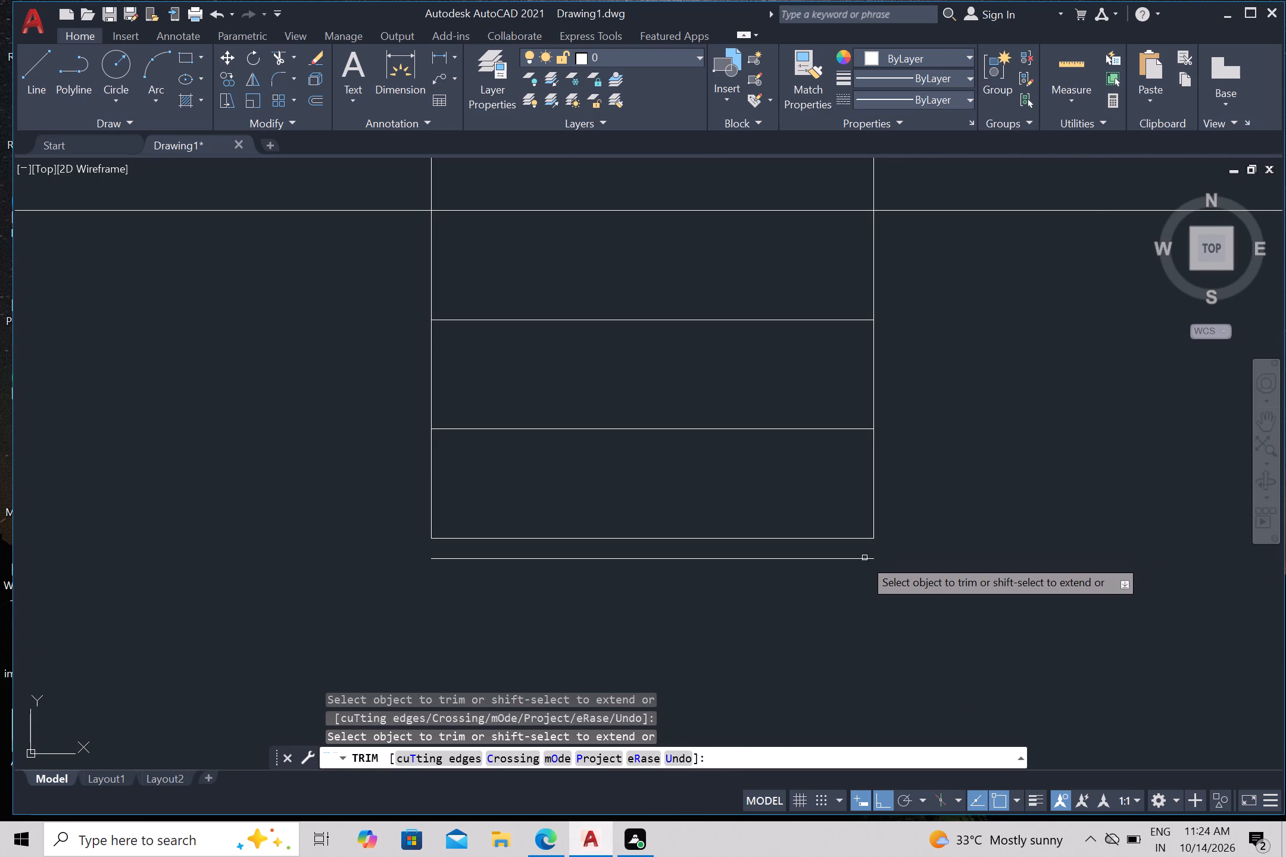
{"action": "left_click", "coordinate": [856, 561]}
Move the coordinate system origin marker well away from the floor plan, into the empty area to its lower left.
{"action": "scroll", "coordinate": [854, 563], "scroll_direction": "down", "scroll_amount": 4}
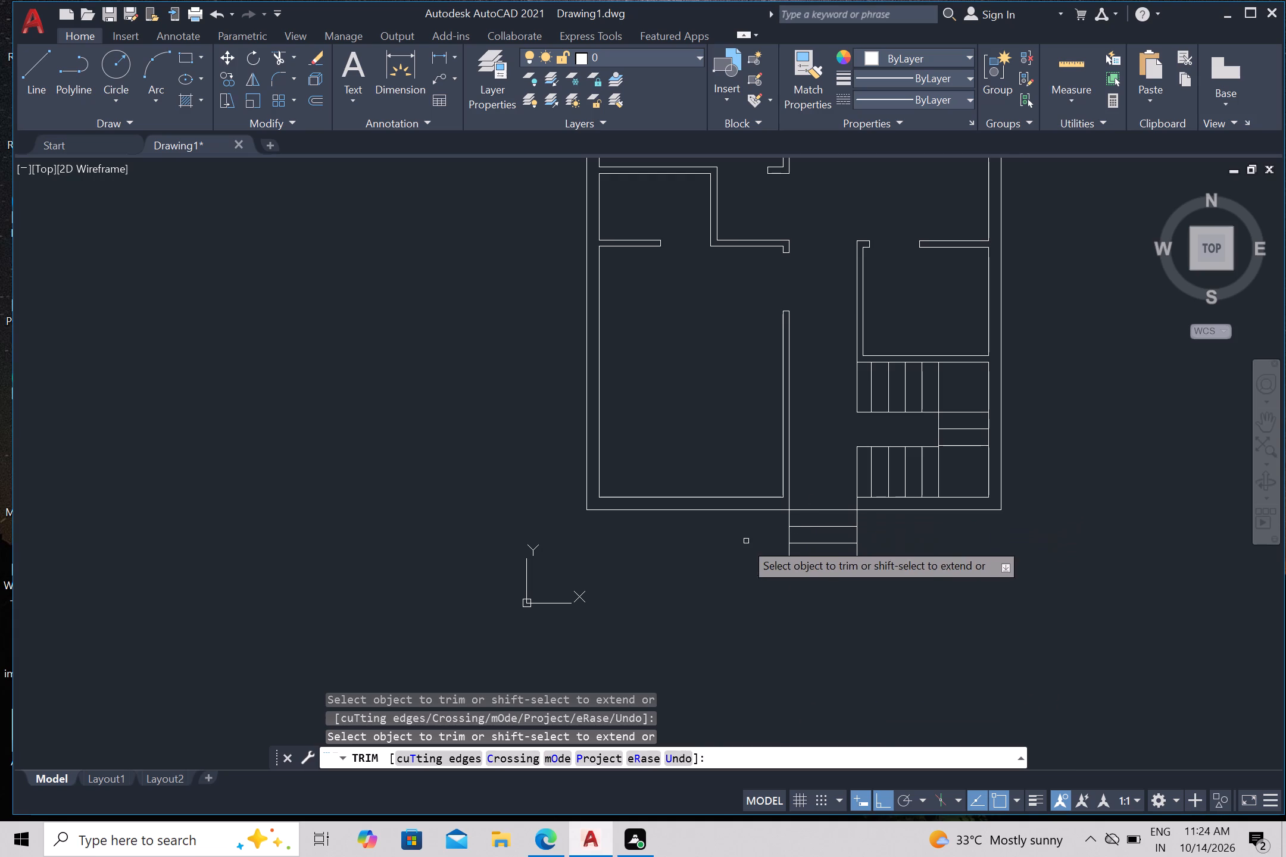
{"action": "scroll", "coordinate": [717, 561], "scroll_direction": "down", "scroll_amount": 2}
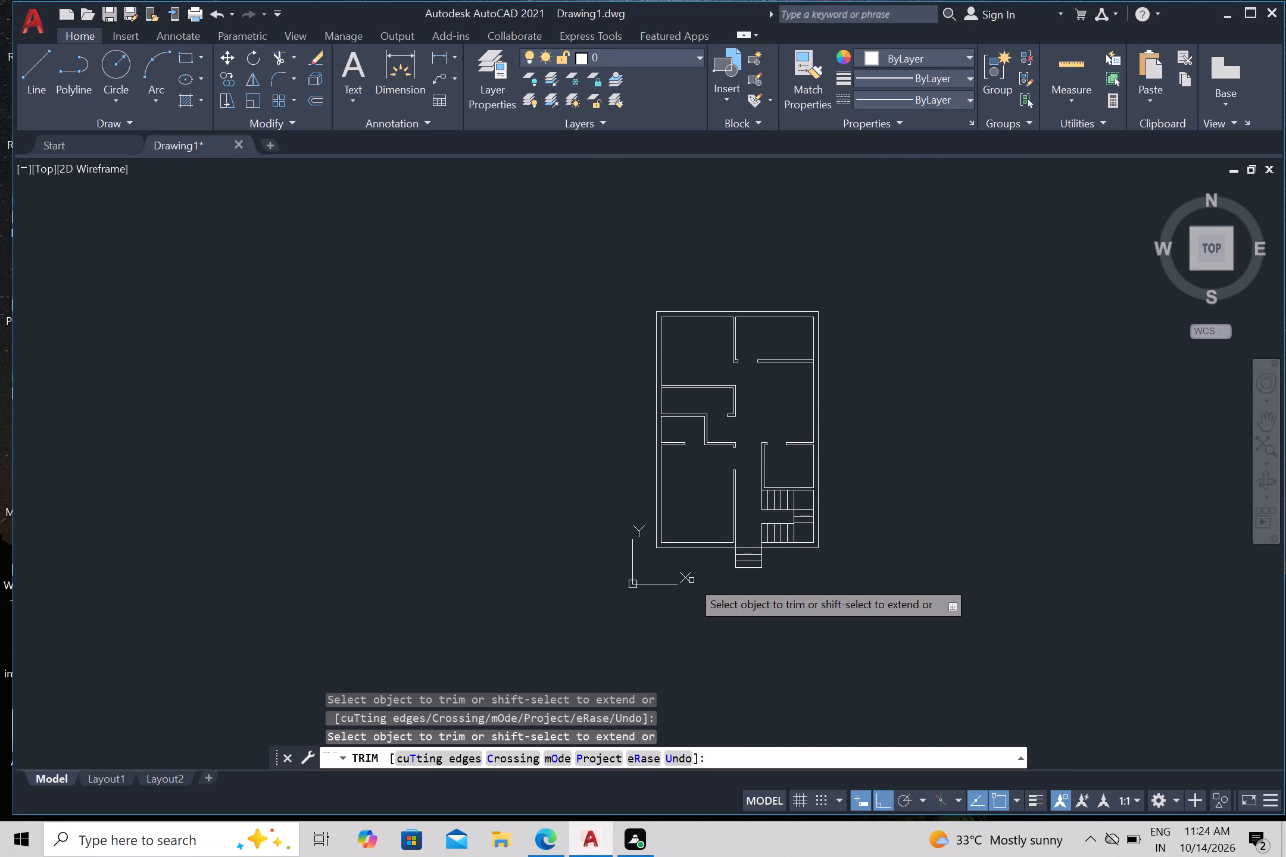
{"action": "scroll", "coordinate": [691, 579], "scroll_direction": "up", "scroll_amount": 1}
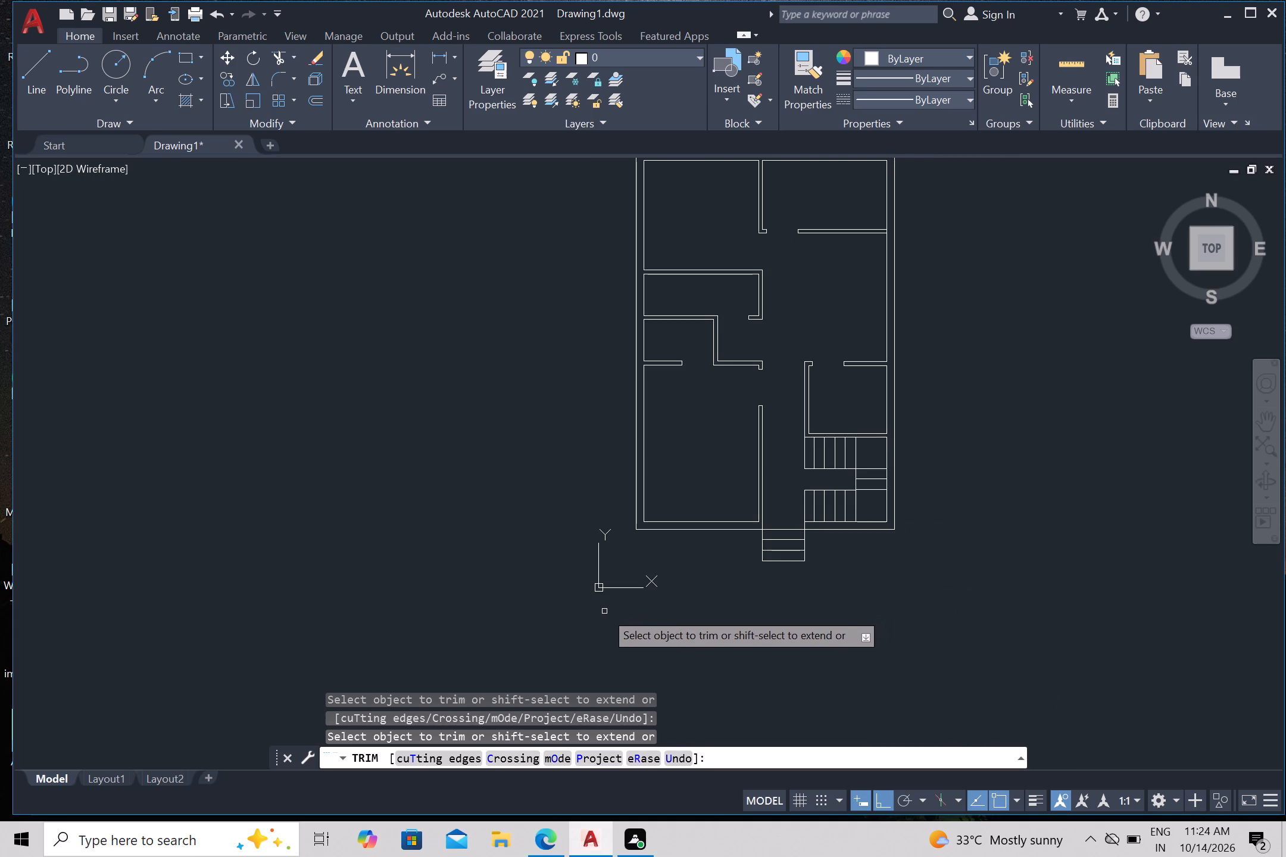
{"action": "key", "text": "Escape"}
{"action": "left_click", "coordinate": [596, 586]}
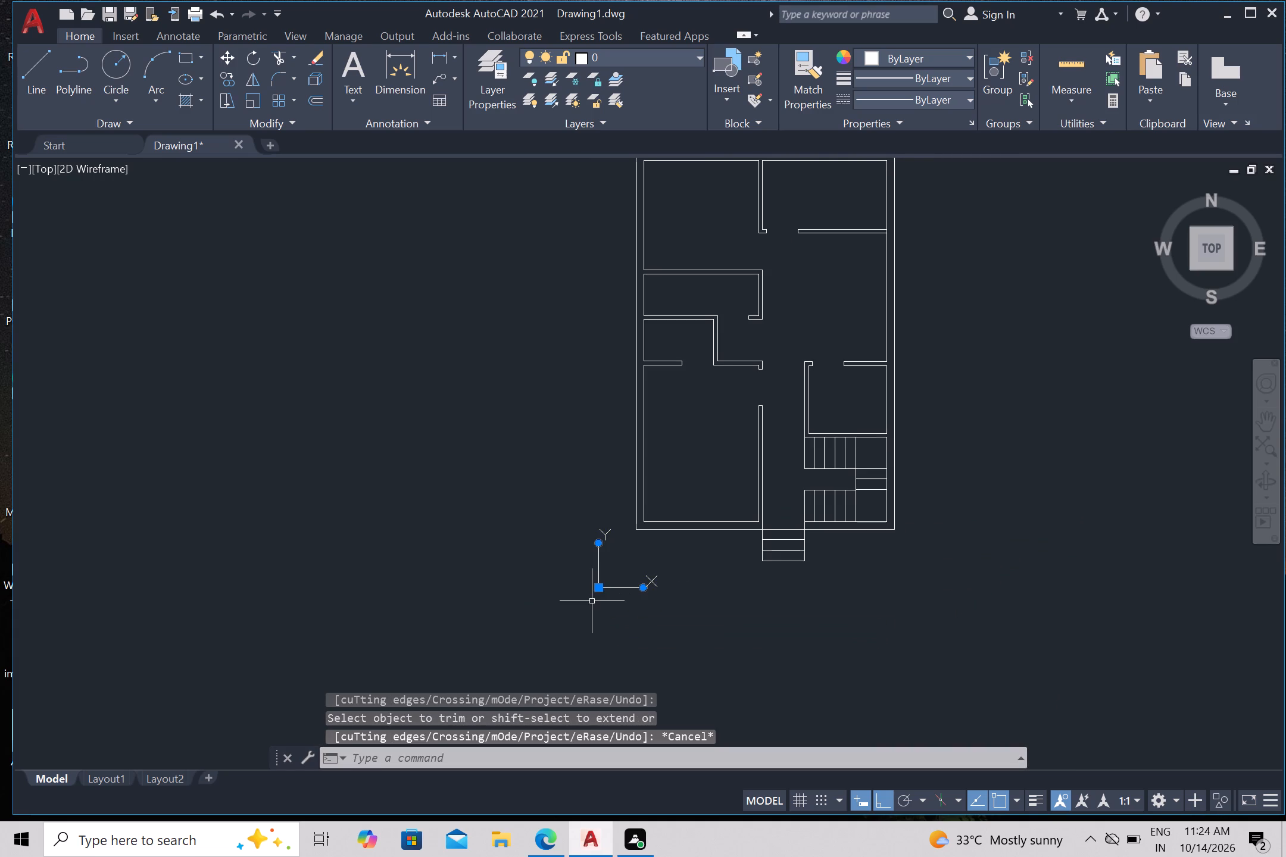
{"action": "left_click", "coordinate": [599, 591]}
{"action": "left_click", "coordinate": [598, 587]}
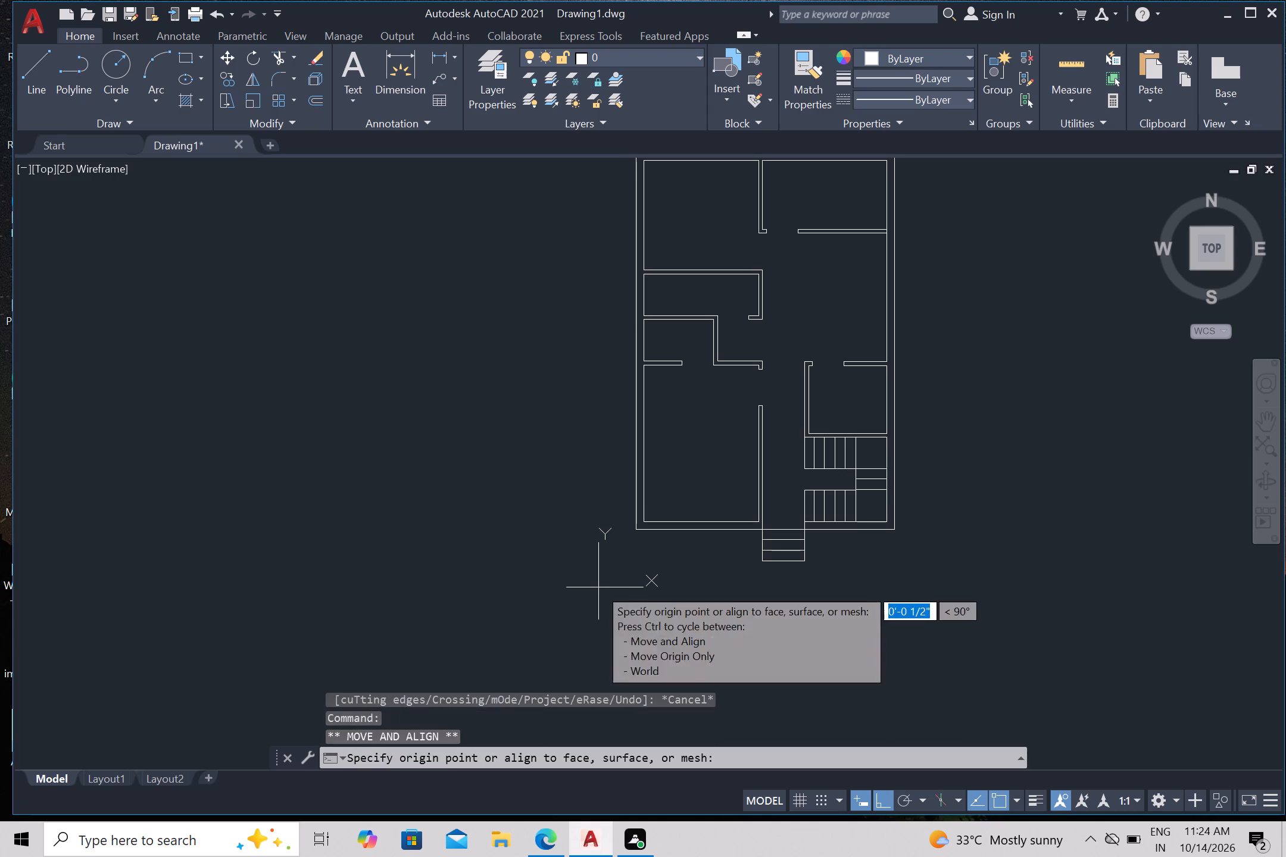
{"action": "left_click", "coordinate": [98, 663]}
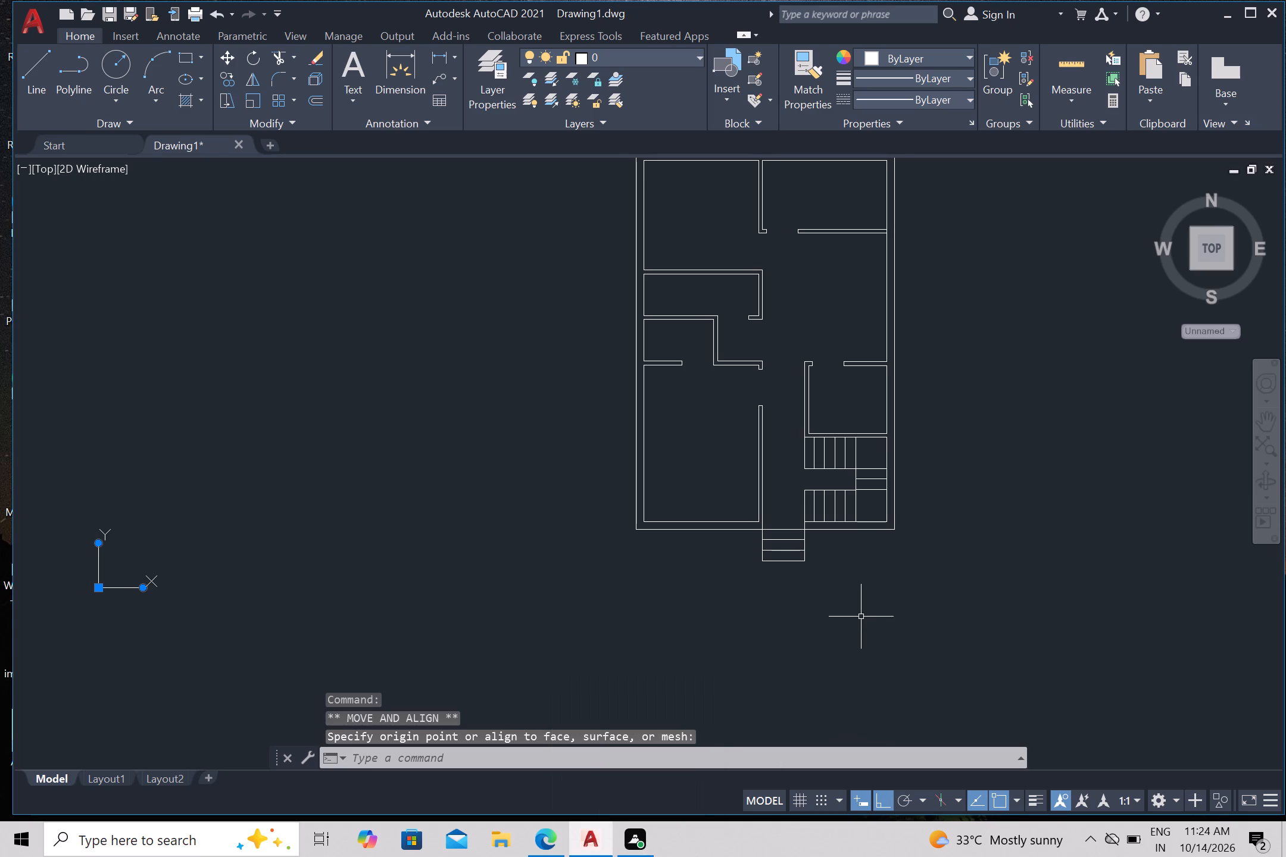
Draw a horizontal line from the inner corner of the plan's top-left room leftward past the outer wall face.
{"action": "middle_click_drag", "start_coordinate": [809, 636], "coordinate": [786, 700]}
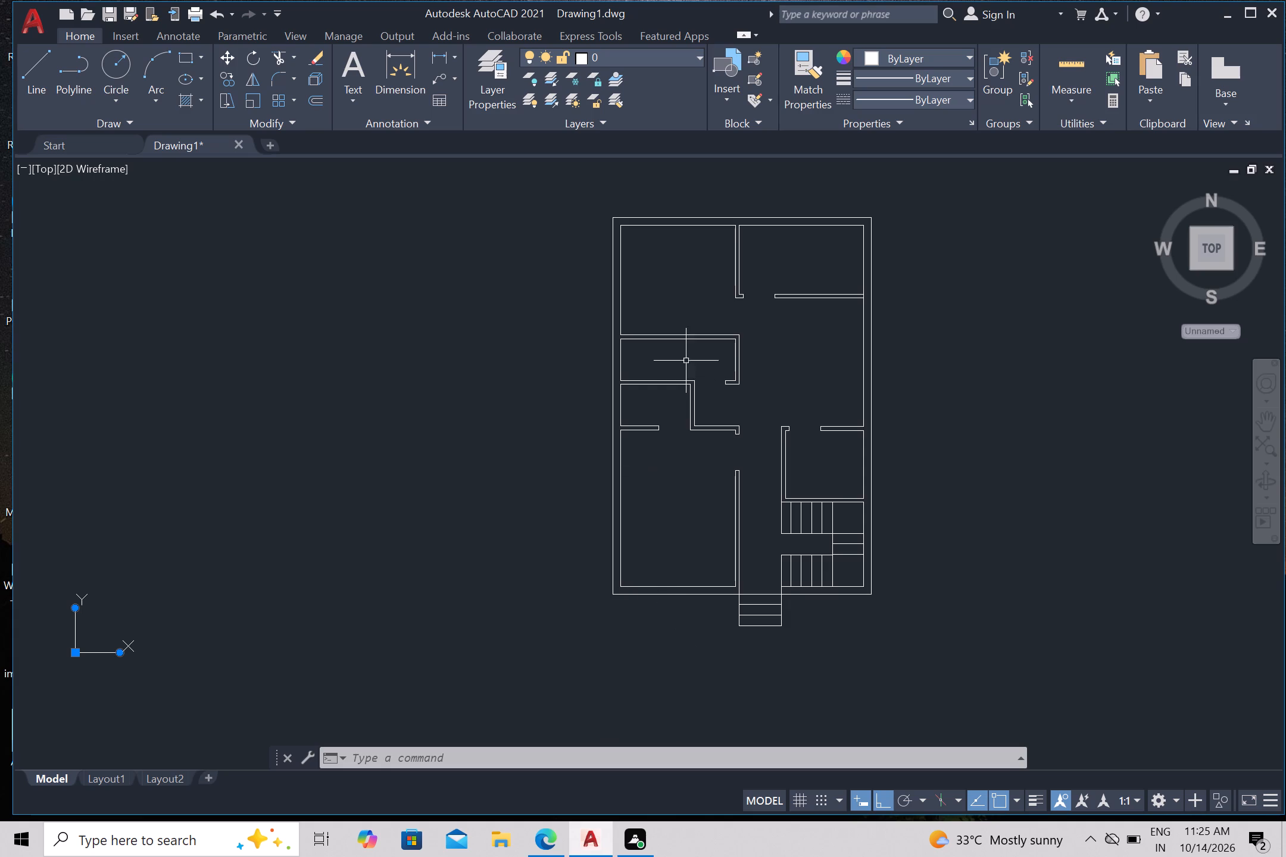
{"action": "middle_click_drag", "start_coordinate": [693, 276], "coordinate": [686, 308]}
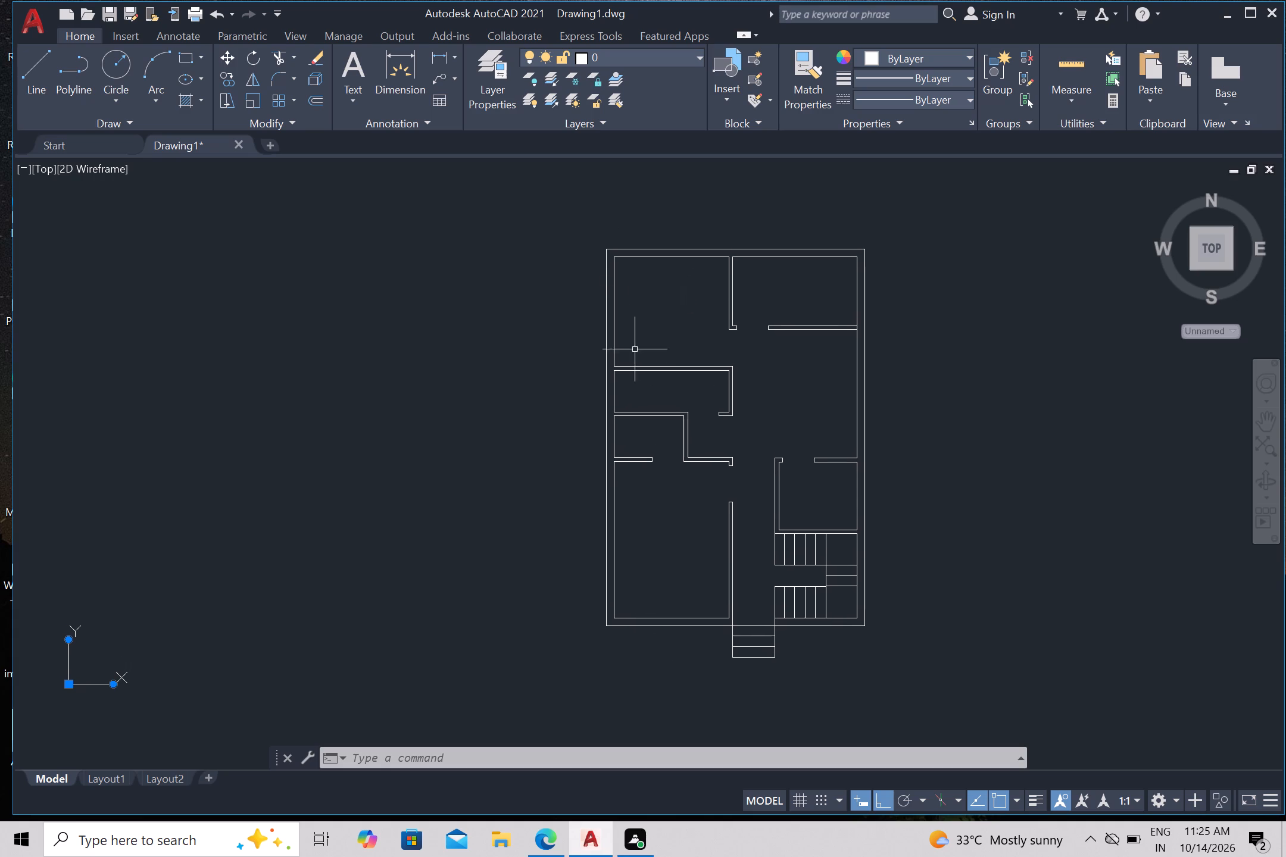
{"action": "scroll", "coordinate": [614, 282], "scroll_direction": "up", "scroll_amount": 2}
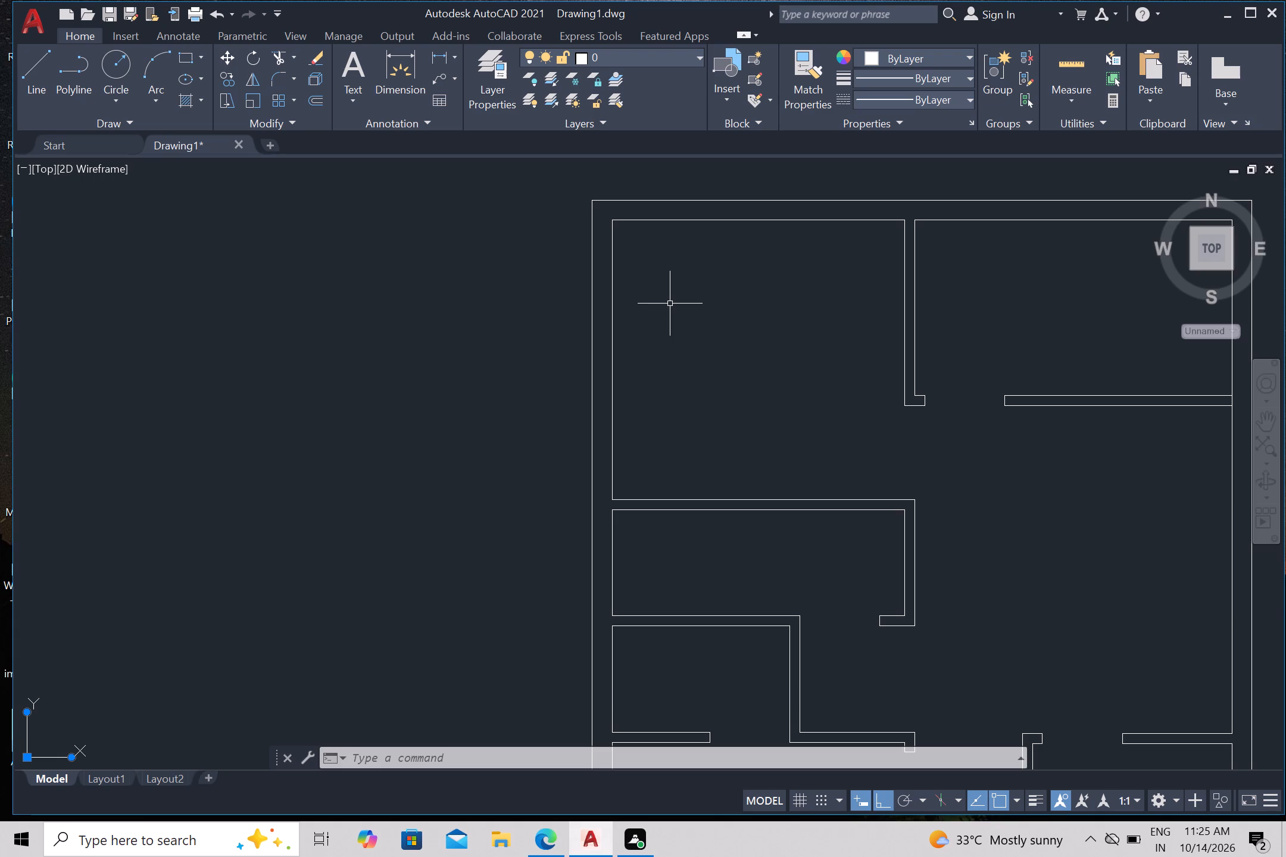
{"action": "middle_click_drag", "start_coordinate": [661, 603], "coordinate": [661, 581]}
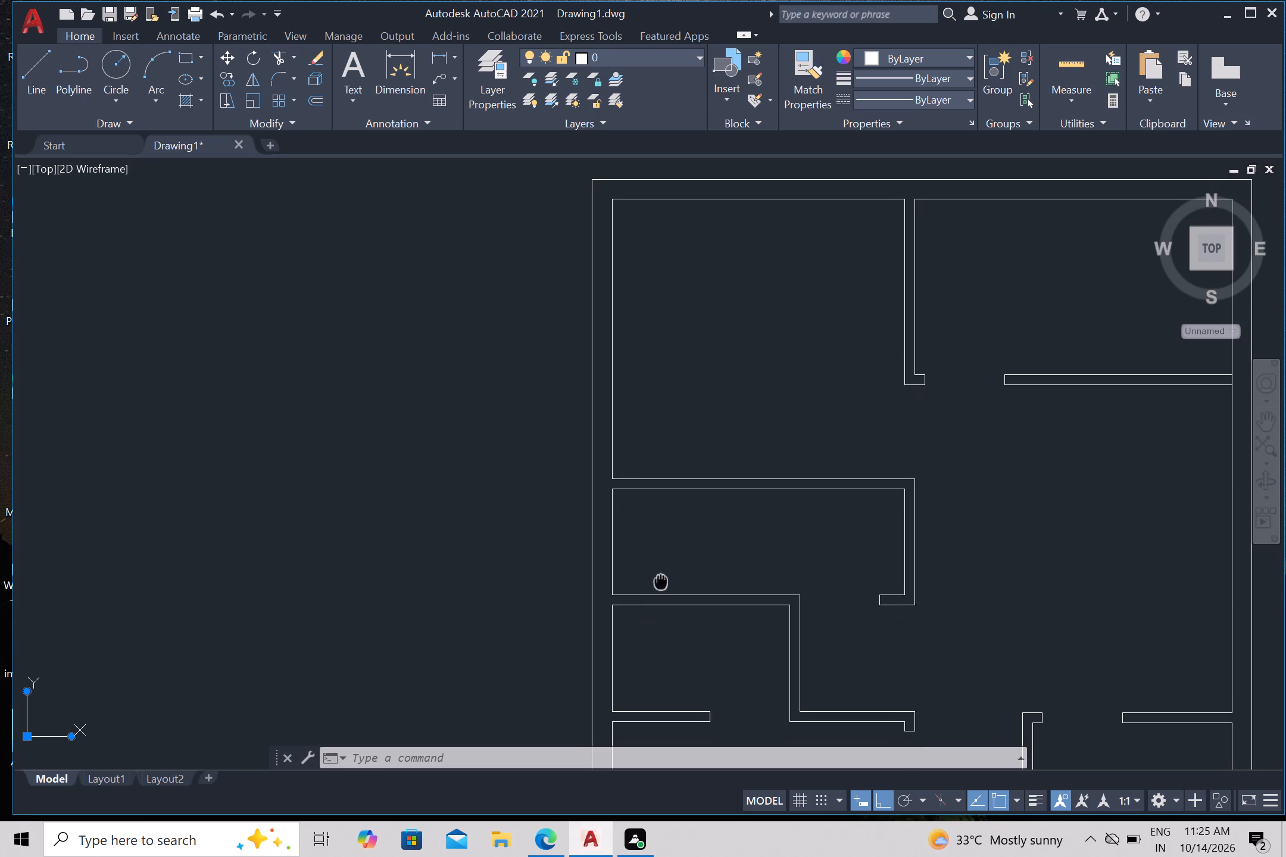
{"action": "middle_click_drag", "start_coordinate": [661, 581], "coordinate": [626, 740]}
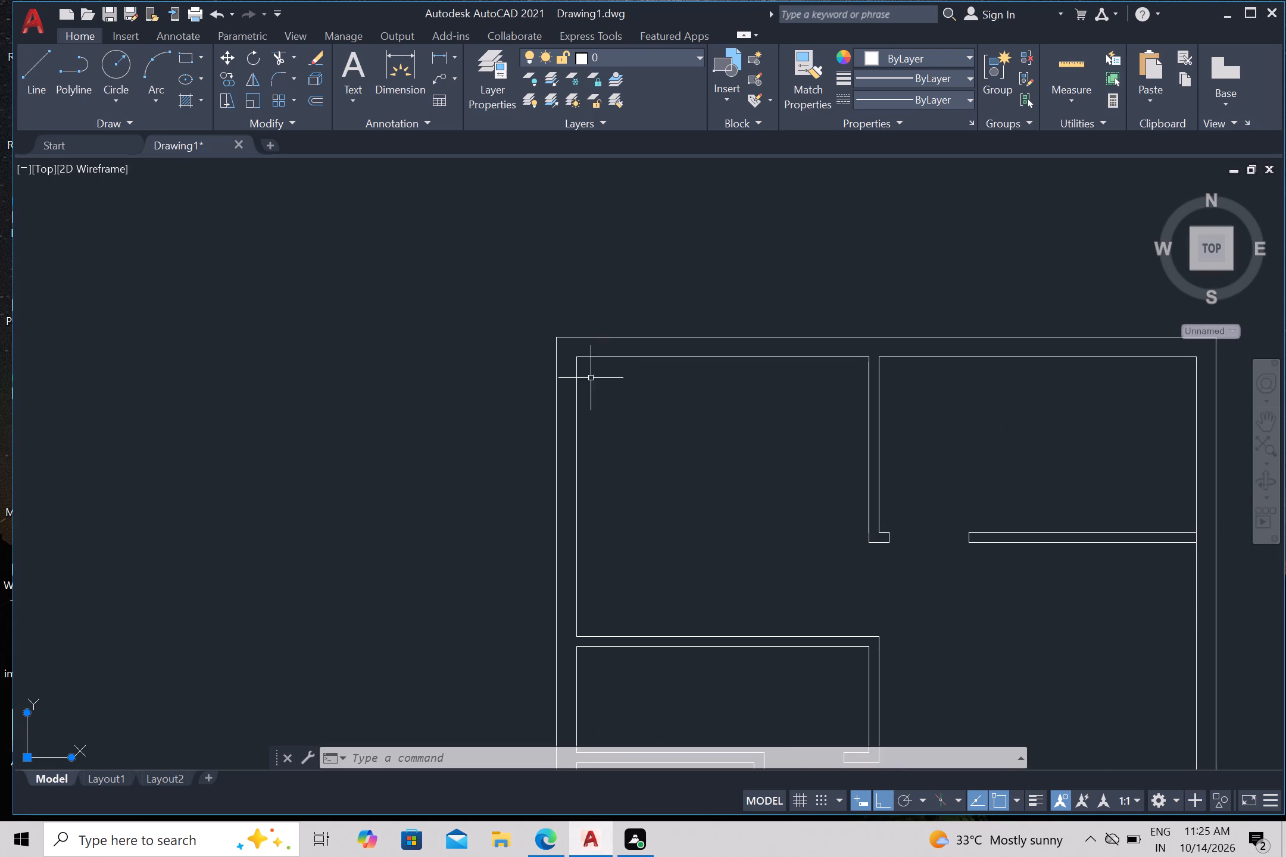
{"action": "scroll", "coordinate": [576, 394], "scroll_direction": "up", "scroll_amount": 1}
{"action": "key", "text": "Escape"}
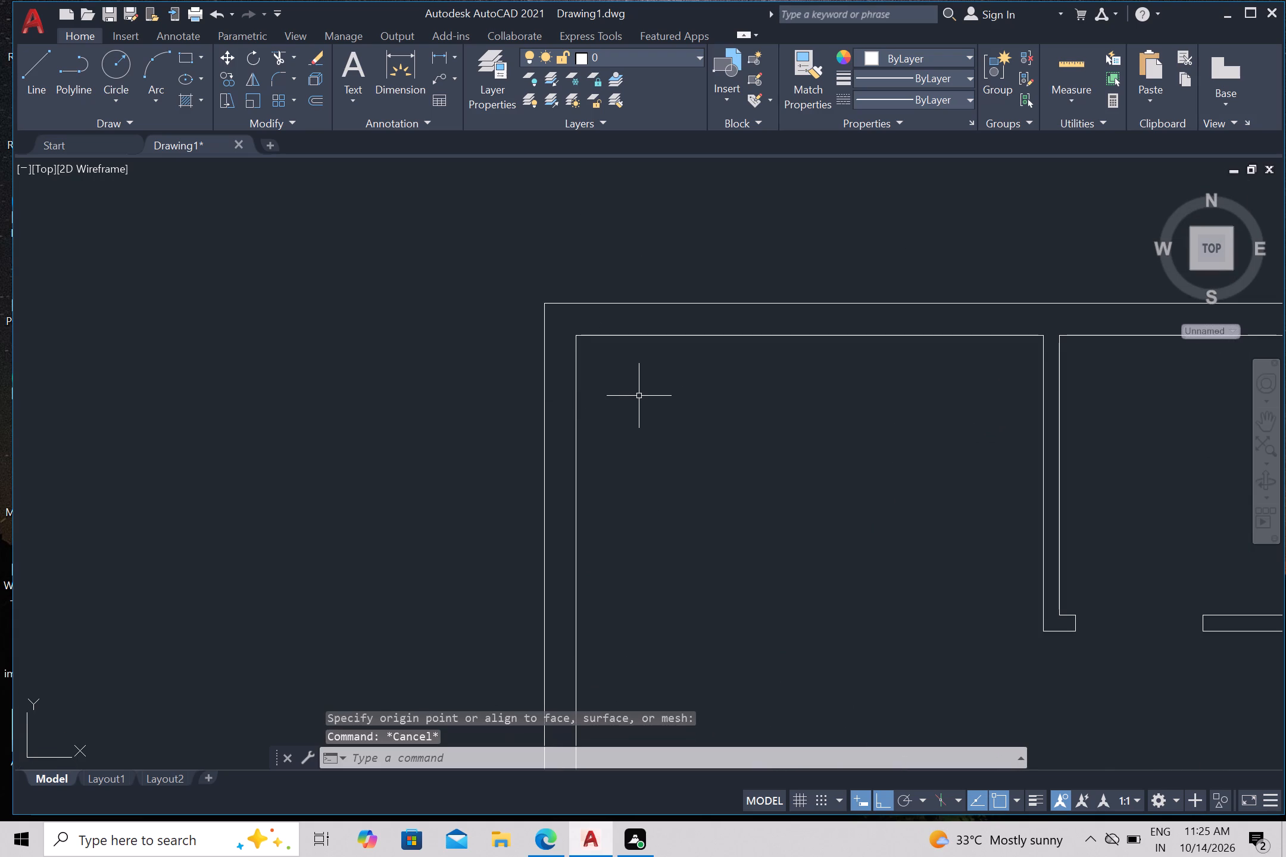
{"action": "key", "text": "l"}
{"action": "key", "text": "Return"}
{"action": "scroll", "coordinate": [580, 342], "scroll_direction": "up", "scroll_amount": 2}
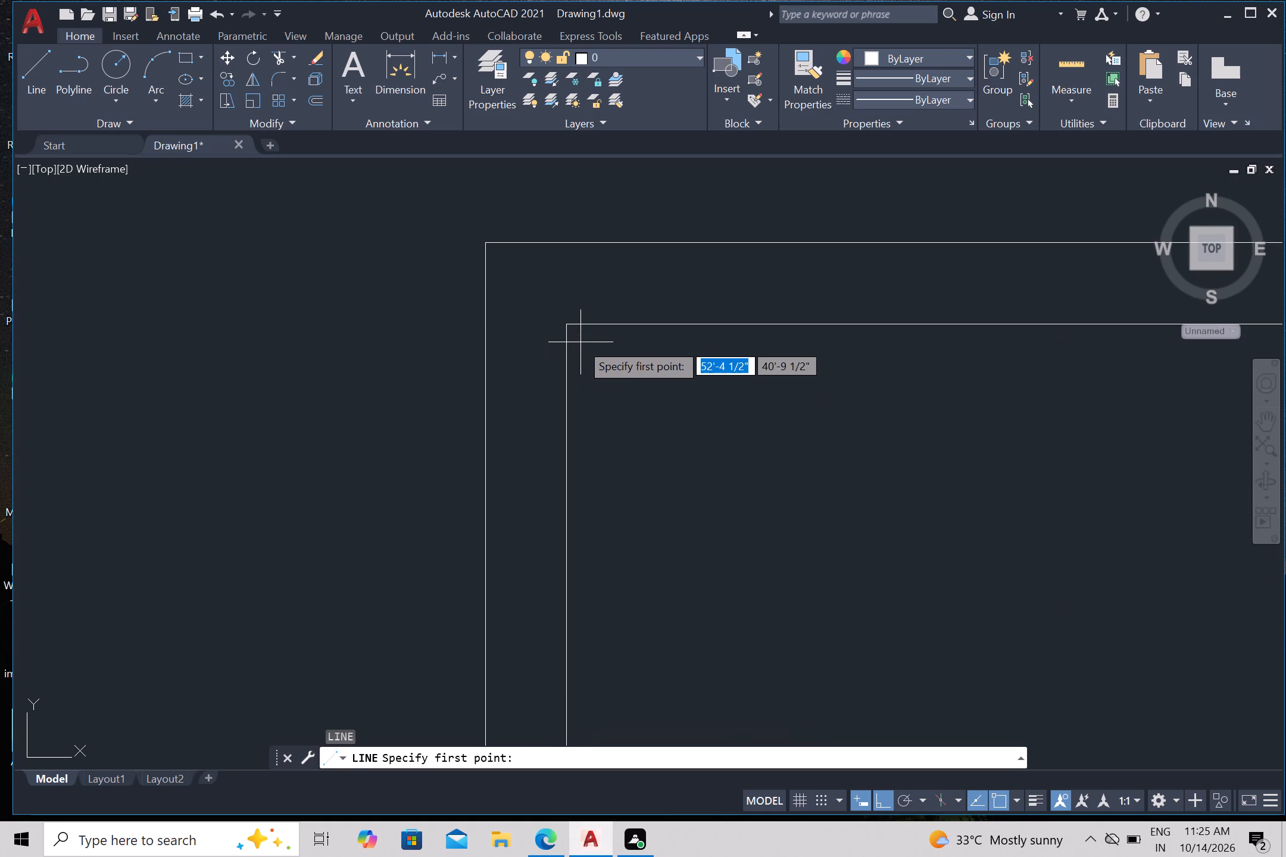
{"action": "left_click_drag", "start_coordinate": [569, 320], "coordinate": [544, 329]}
{"action": "left_click", "coordinate": [389, 344]}
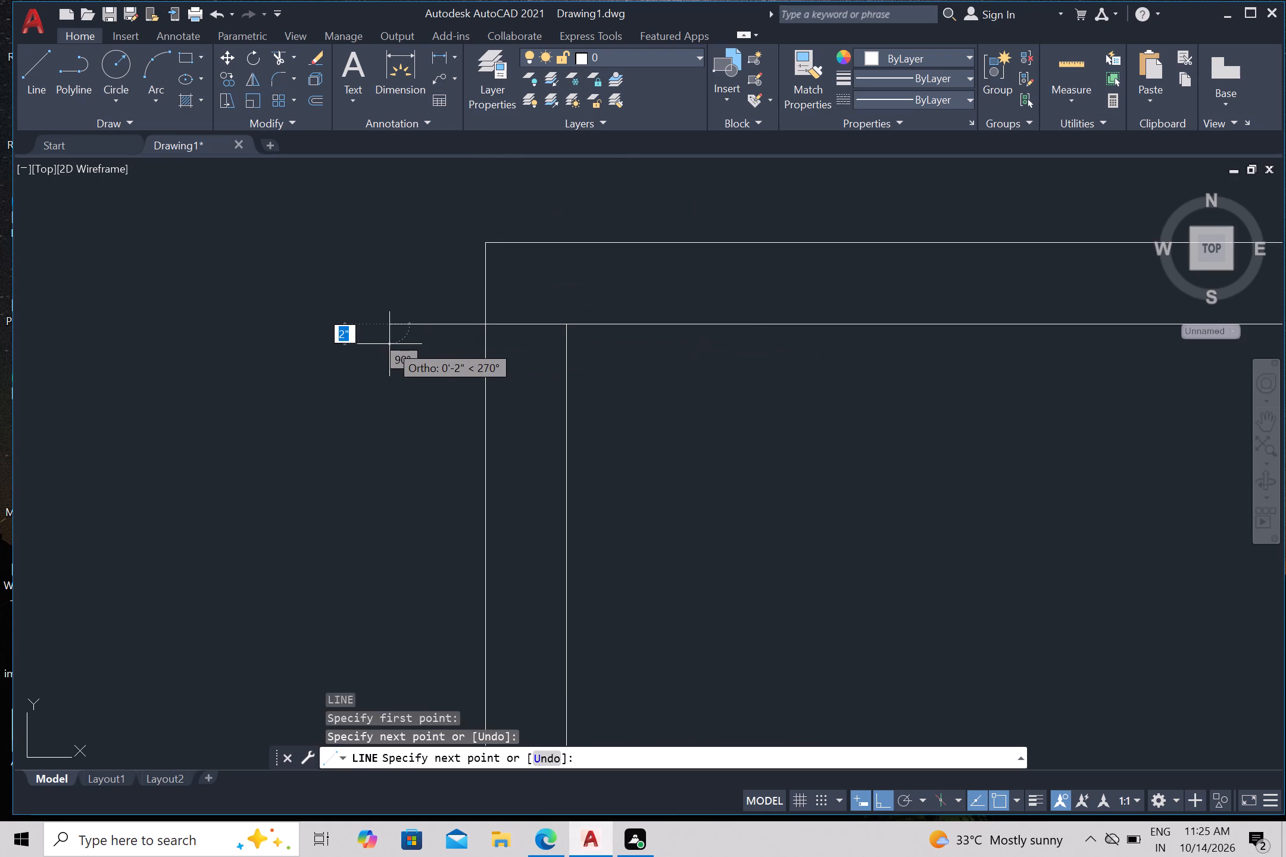
{"action": "key", "text": "Escape"}
Draw a vertical line about 1'-3" long from the same inner corner upward past the top wall's outer face.
{"action": "key", "text": "l"}
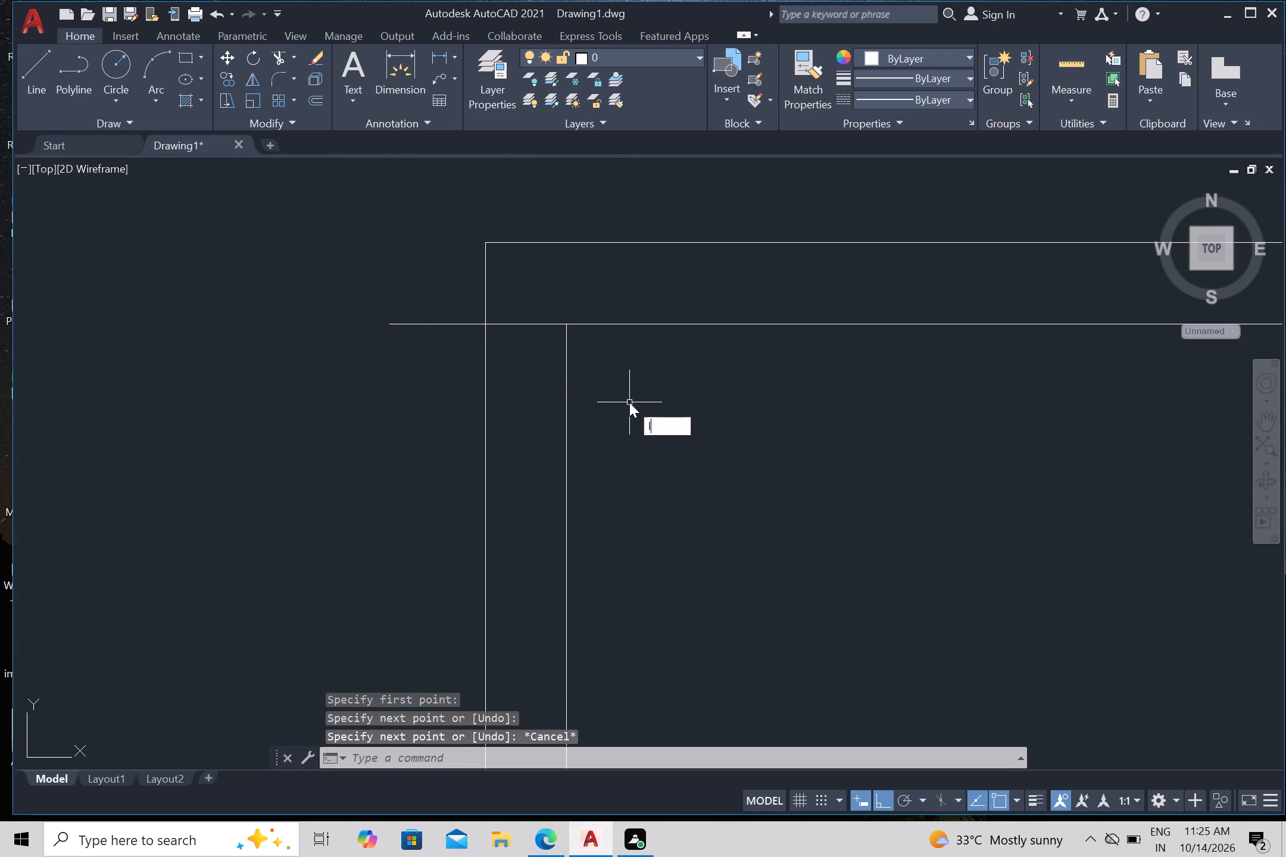
{"action": "key", "text": "Return"}
{"action": "left_click", "coordinate": [570, 327]}
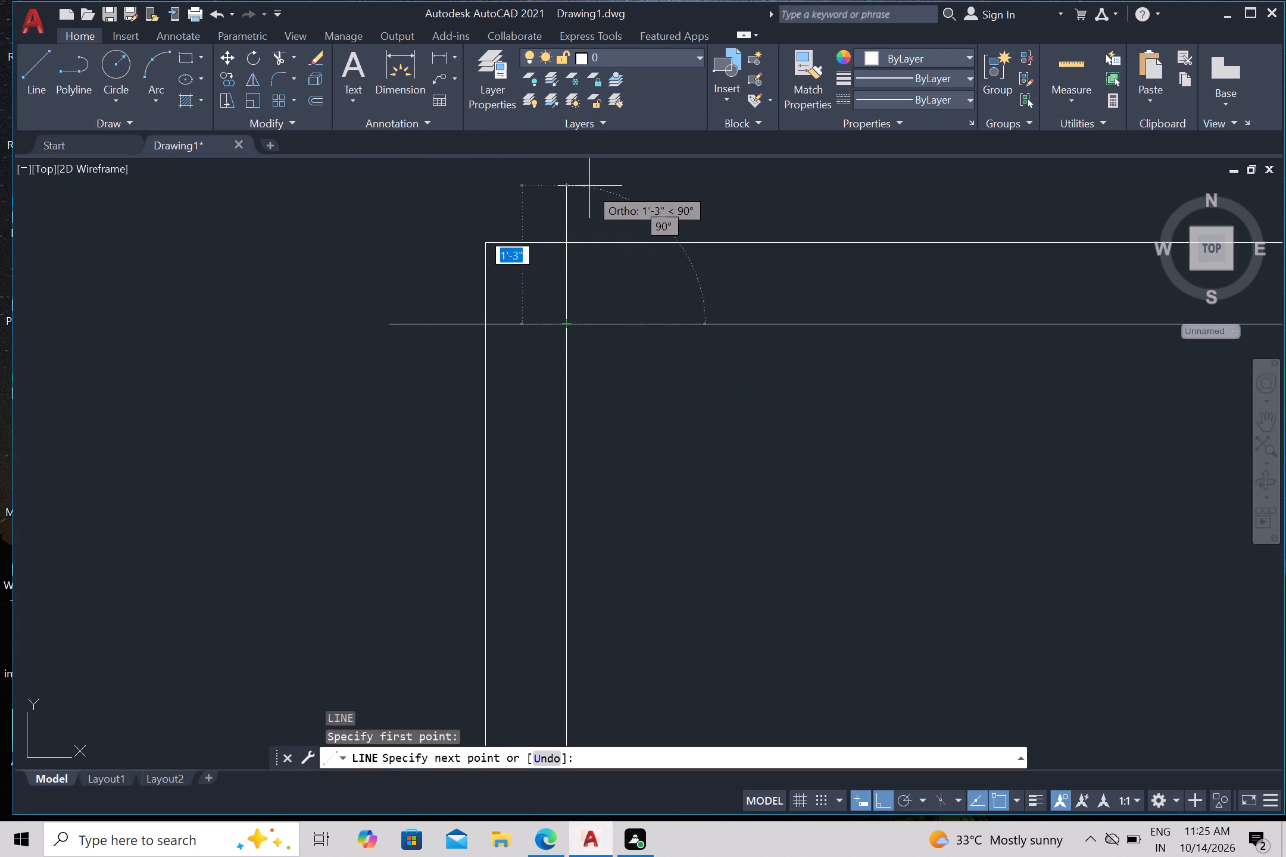
{"action": "left_click", "coordinate": [589, 184]}
{"action": "key", "text": "Escape"}
Trim both corner lines where they overhang the outer wall faces, leaving a closed square in the wall corner.
{"action": "key", "text": "t"}
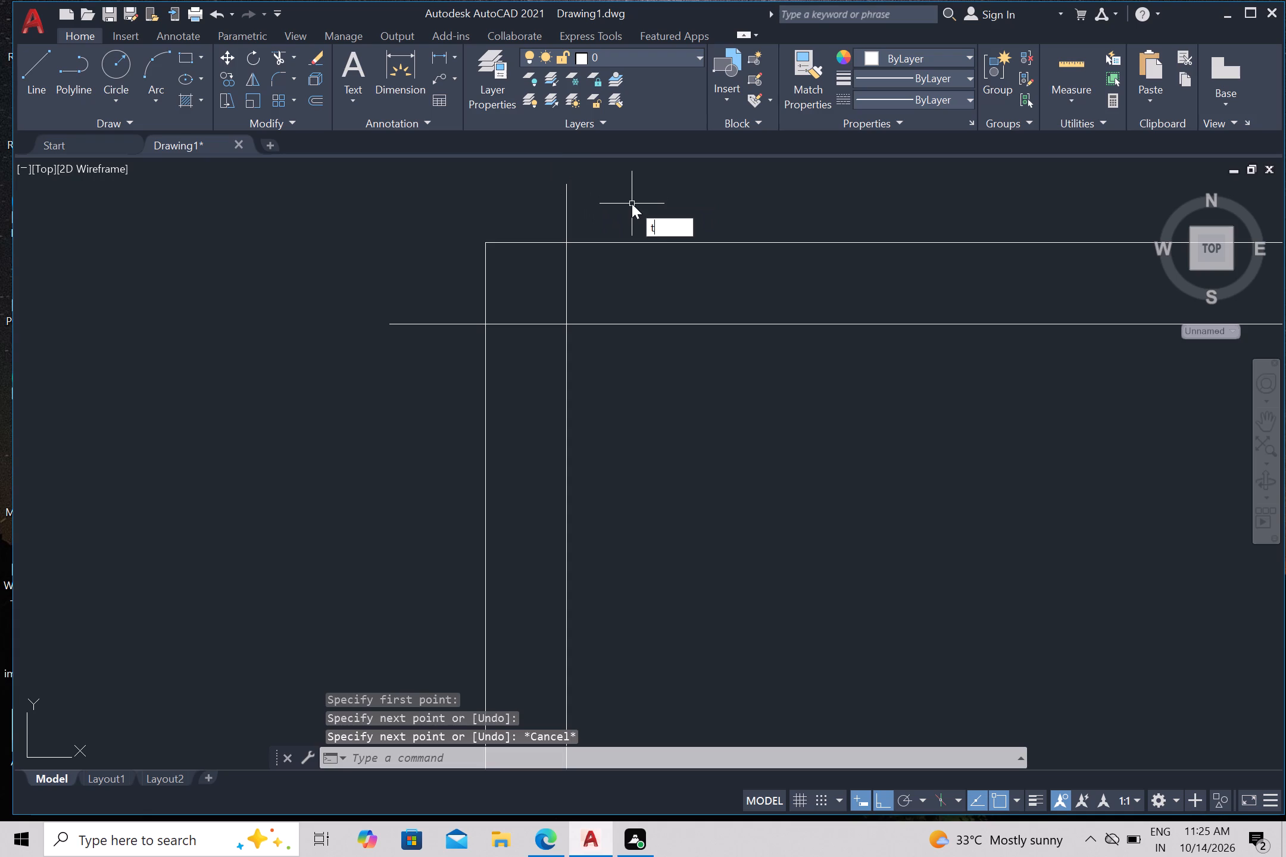
{"action": "key", "text": "r"}
{"action": "key", "text": "Return"}
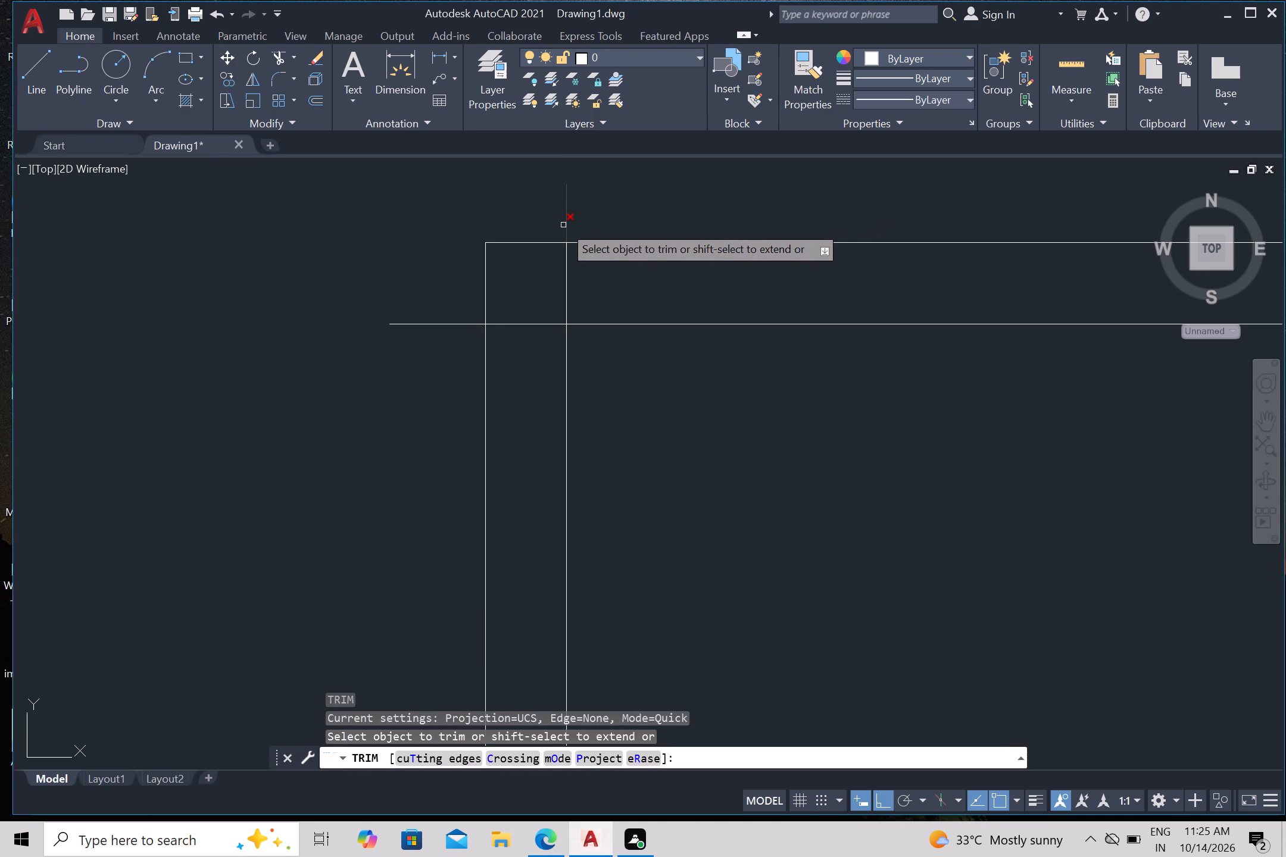
{"action": "left_click", "coordinate": [566, 222]}
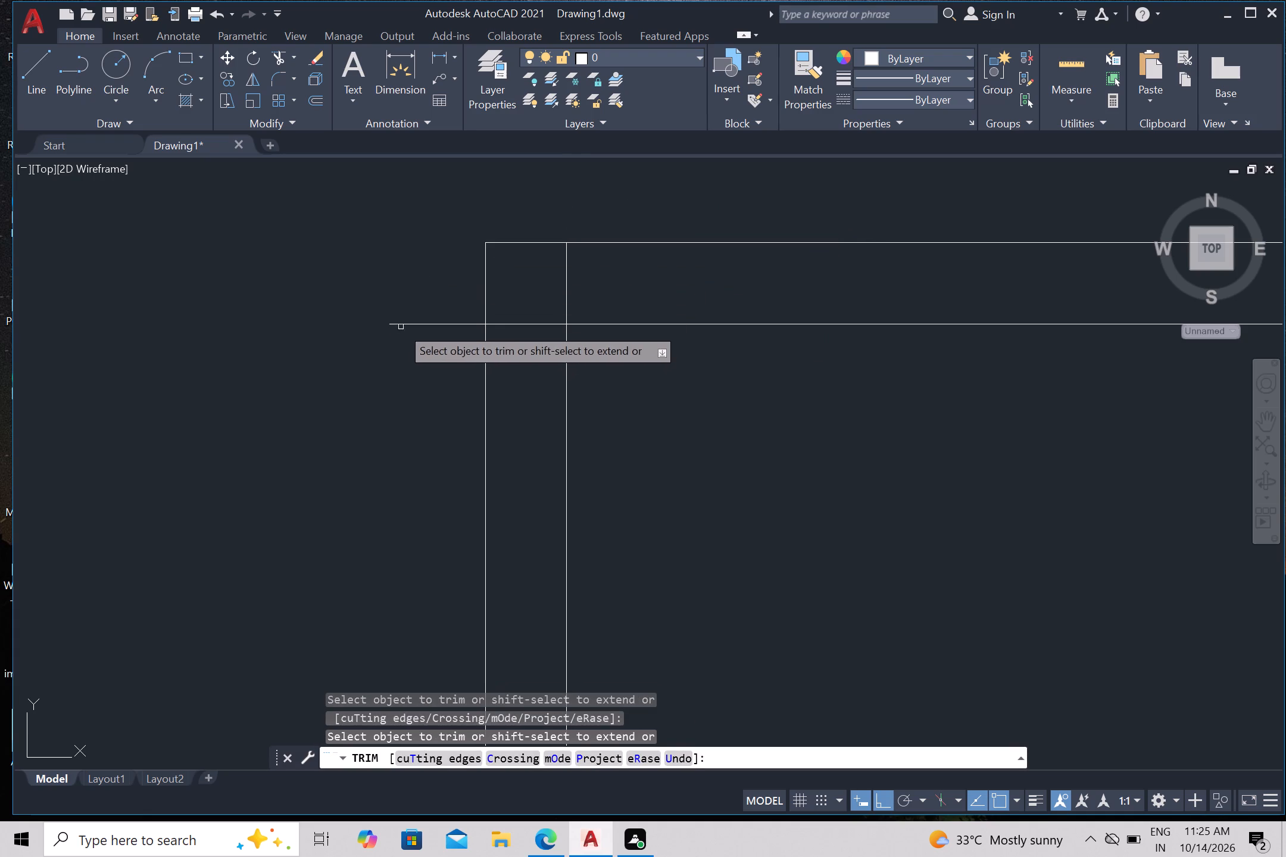
{"action": "left_click", "coordinate": [405, 324]}
{"action": "scroll", "coordinate": [406, 328], "scroll_direction": "down", "scroll_amount": 4}
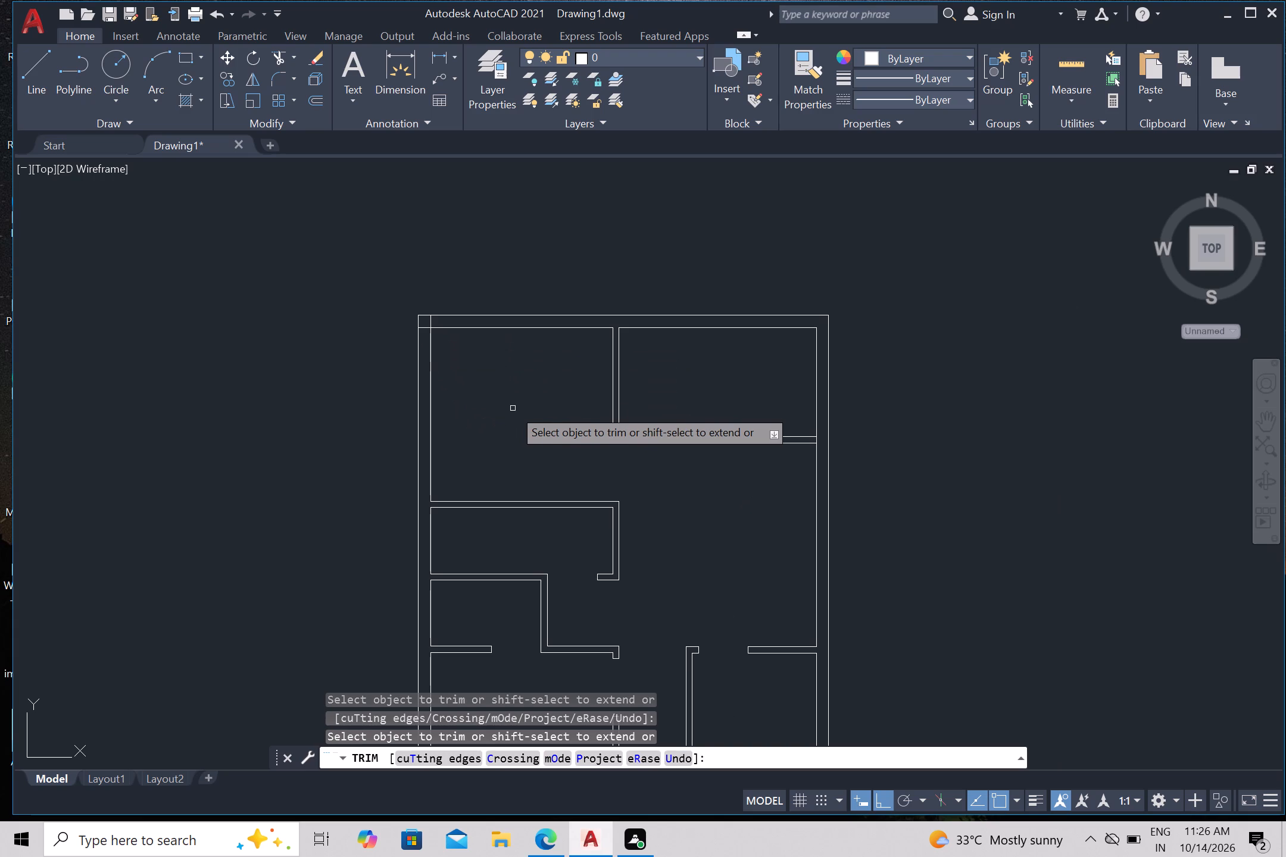
{"action": "scroll", "coordinate": [624, 330], "scroll_direction": "up", "scroll_amount": 2}
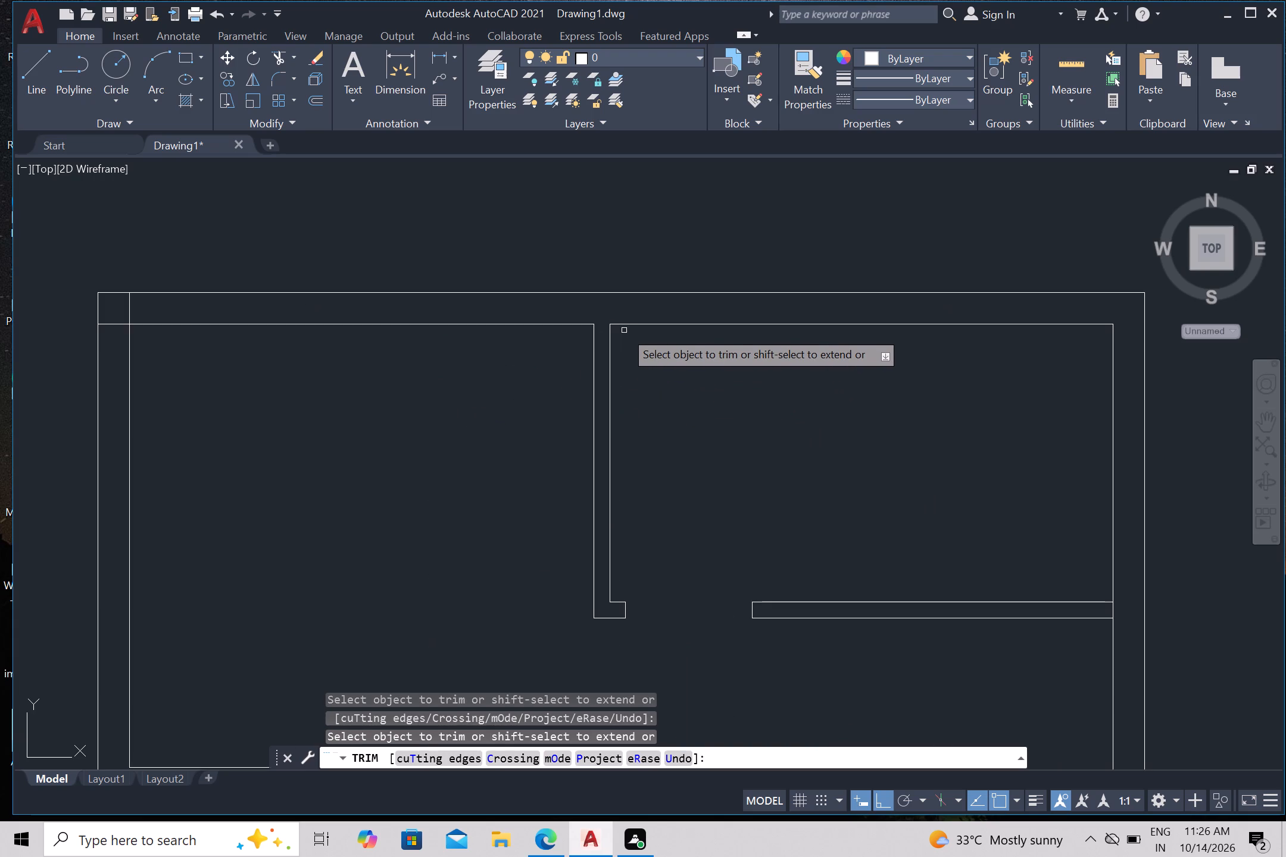
{"action": "scroll", "coordinate": [624, 330], "scroll_direction": "up", "scroll_amount": 1}
{"action": "key", "text": "Escape"}
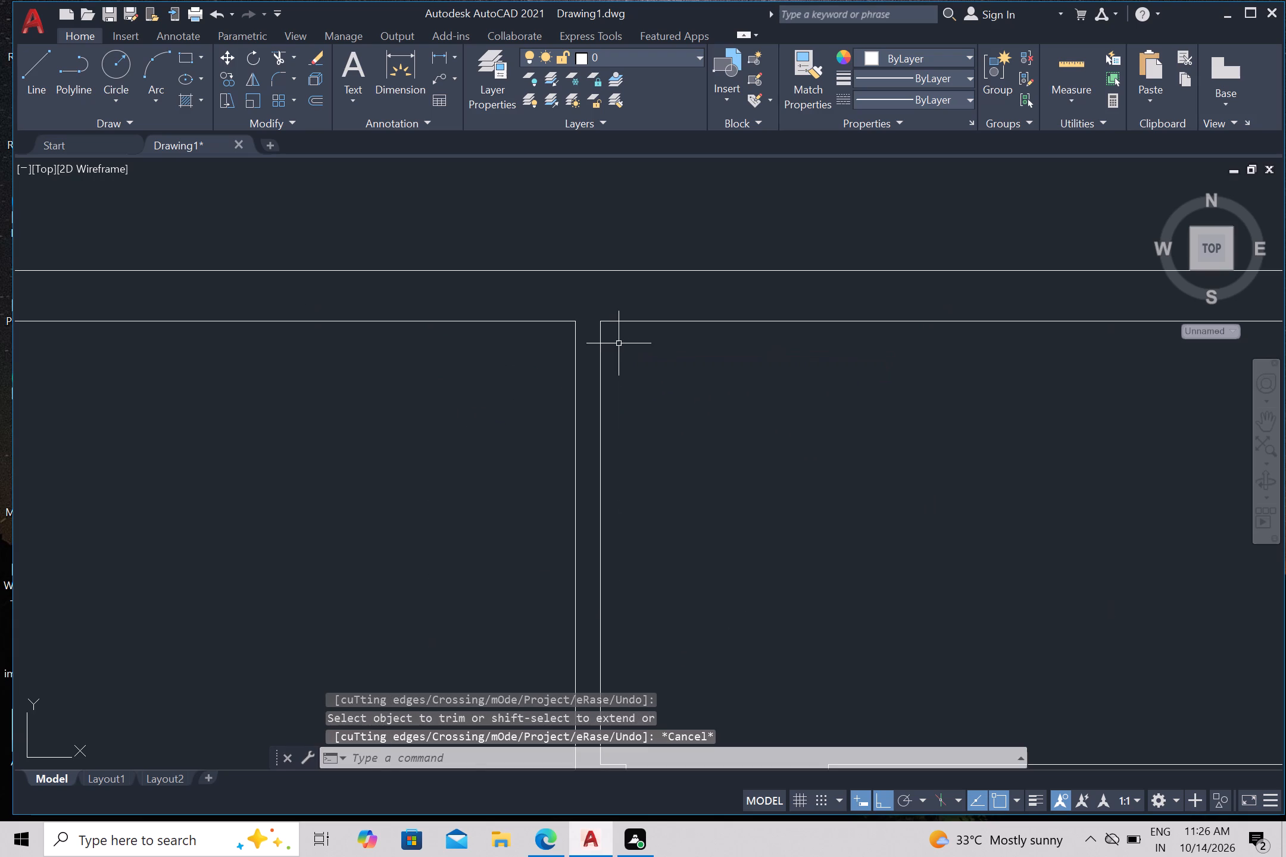
Draw a vertical line upward from the top of the upper partition's right face, past the top wall's outer face.
{"action": "key", "text": "l"}
{"action": "key", "text": "Return"}
{"action": "left_click", "coordinate": [605, 322]}
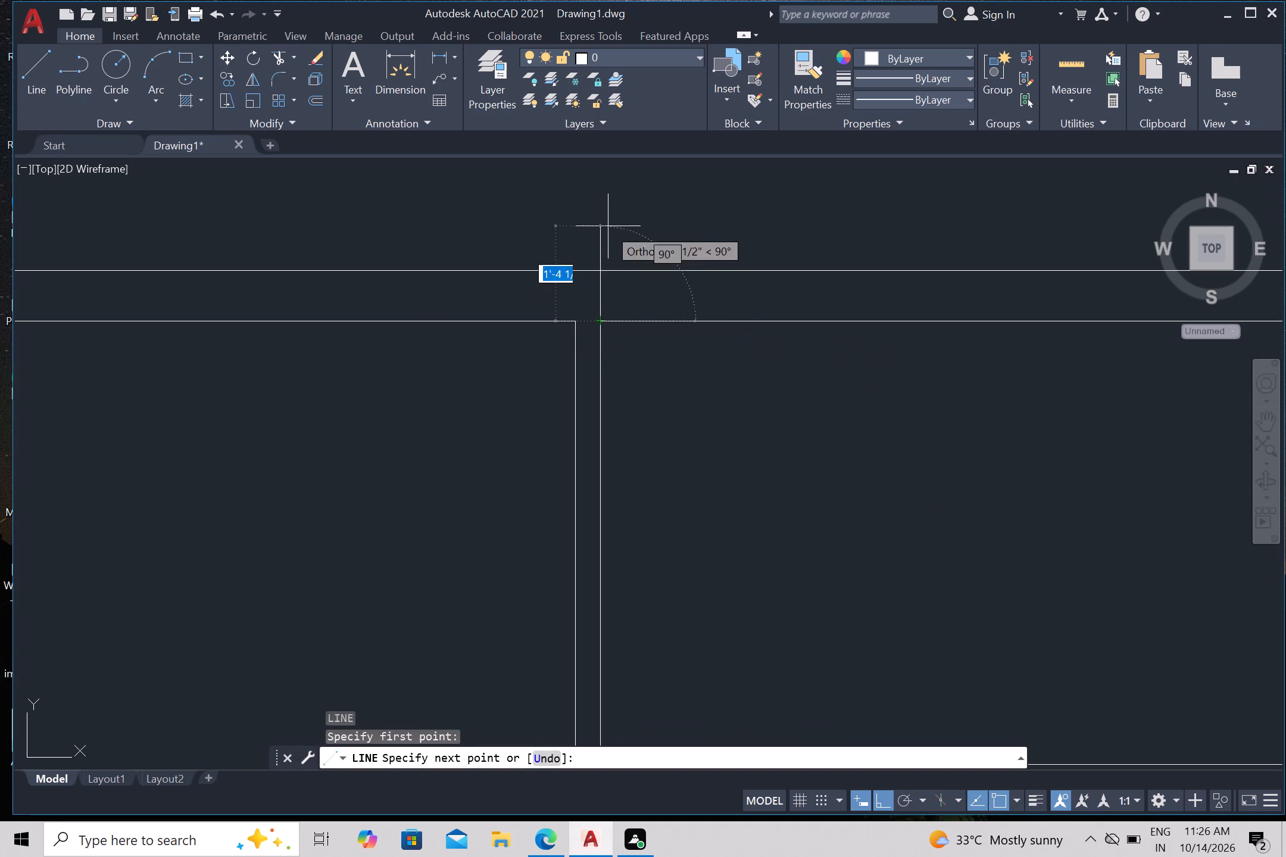
{"action": "left_click", "coordinate": [609, 218]}
{"action": "key", "text": "Escape"}
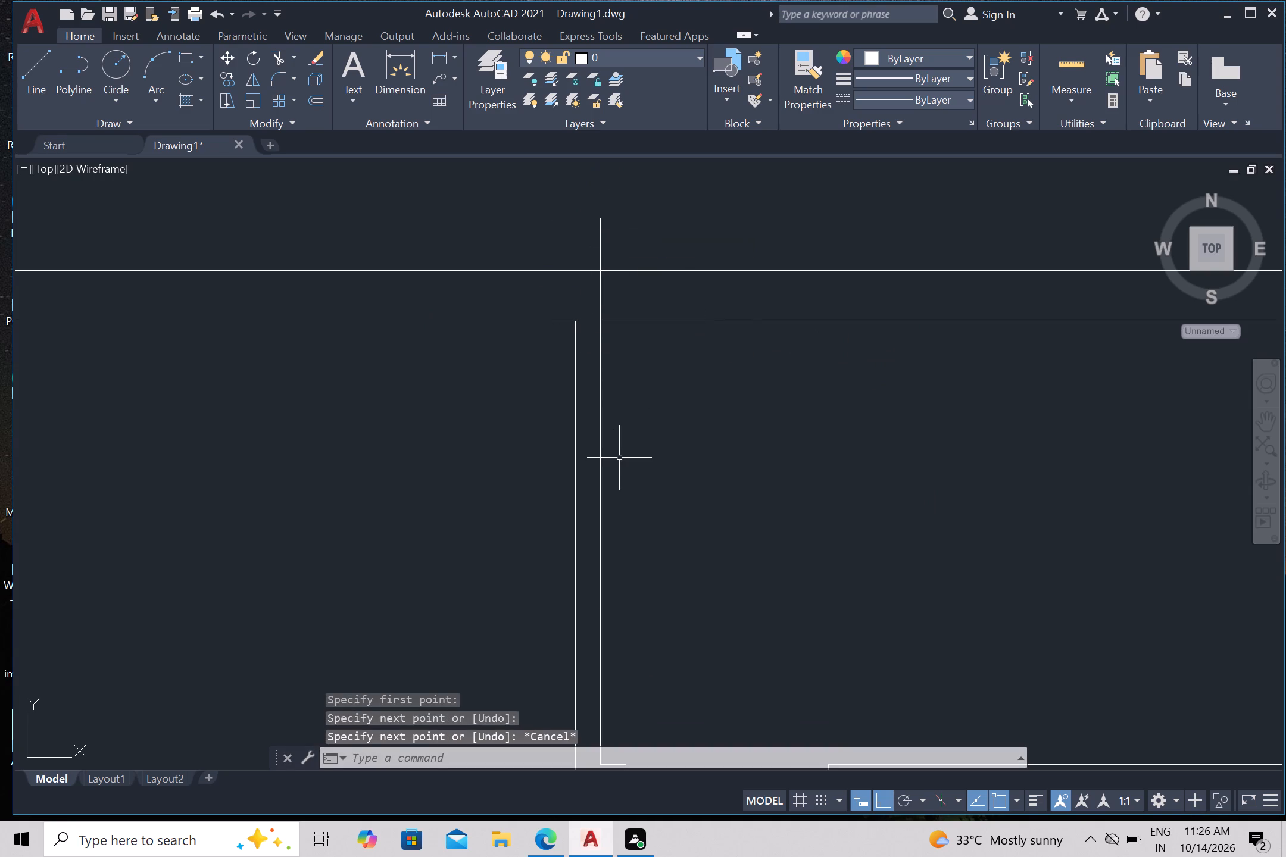
Offset the new vertical line 9" to the left across the top wall.
{"action": "key", "text": "o"}
{"action": "key", "text": "Return"}
{"action": "type", "text": "9\""}
{"action": "key", "text": "Return"}
{"action": "left_click", "coordinate": [600, 293]}
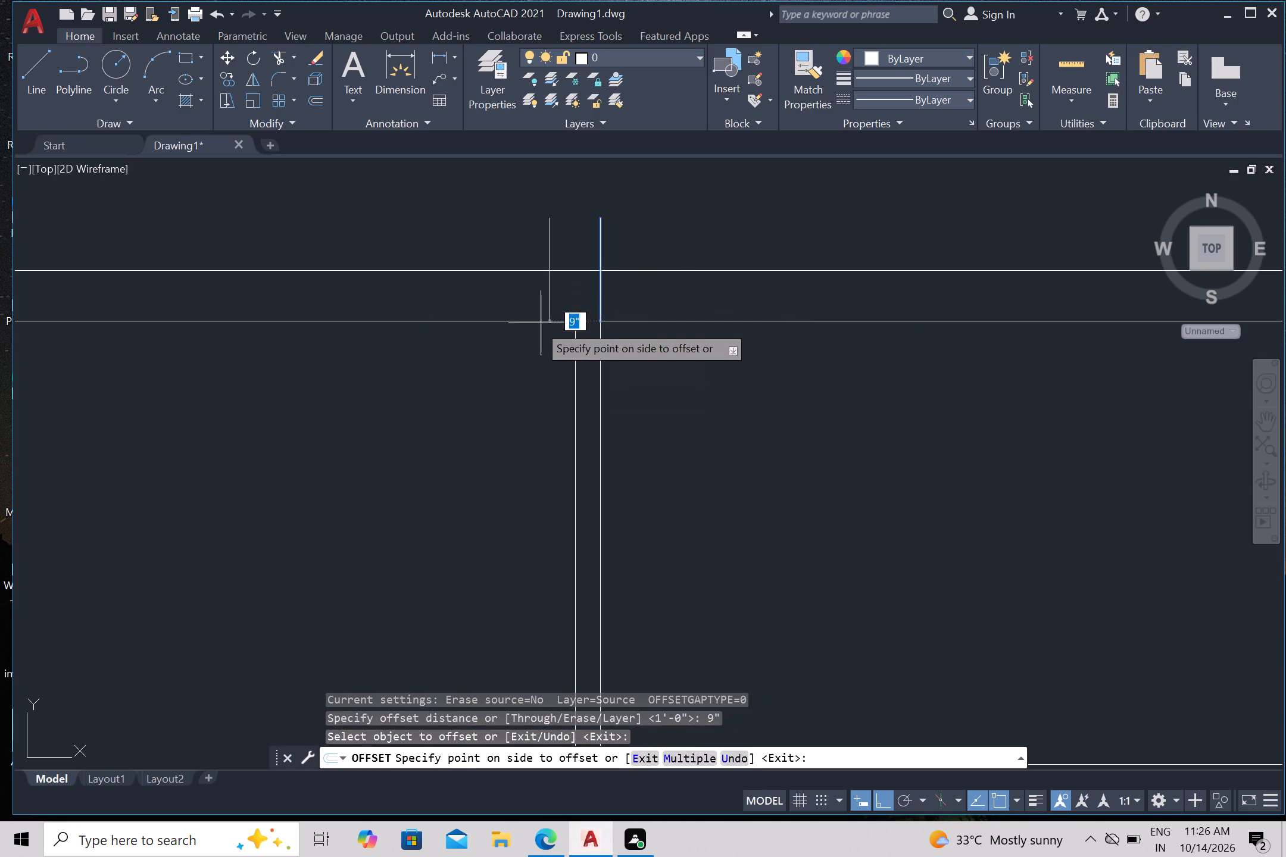
{"action": "left_click_drag", "start_coordinate": [516, 342], "coordinate": [507, 355]}
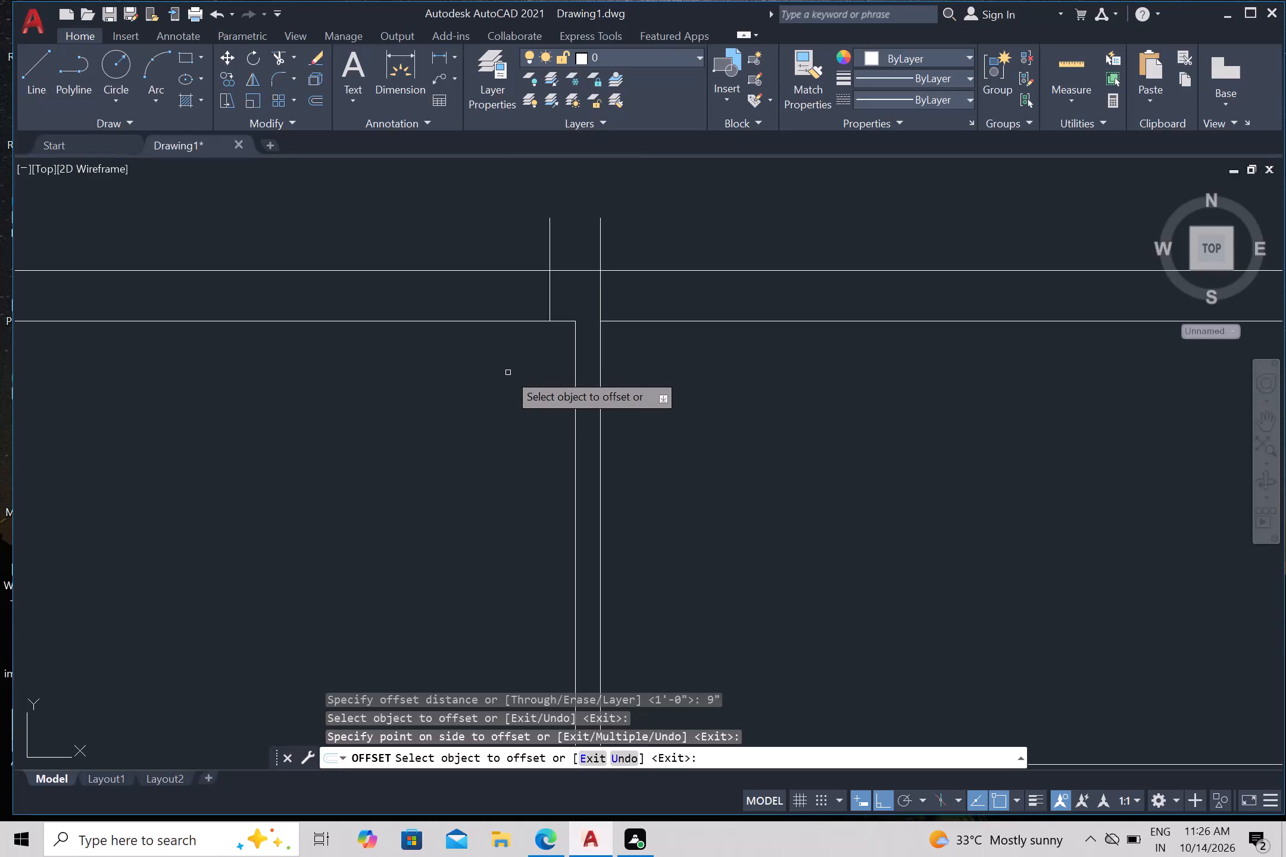
{"action": "key", "text": "Escape"}
Draw a line along the top wall's inner face across the partition's open top, joining its two faces.
{"action": "key", "text": "l"}
{"action": "key", "text": "Return"}
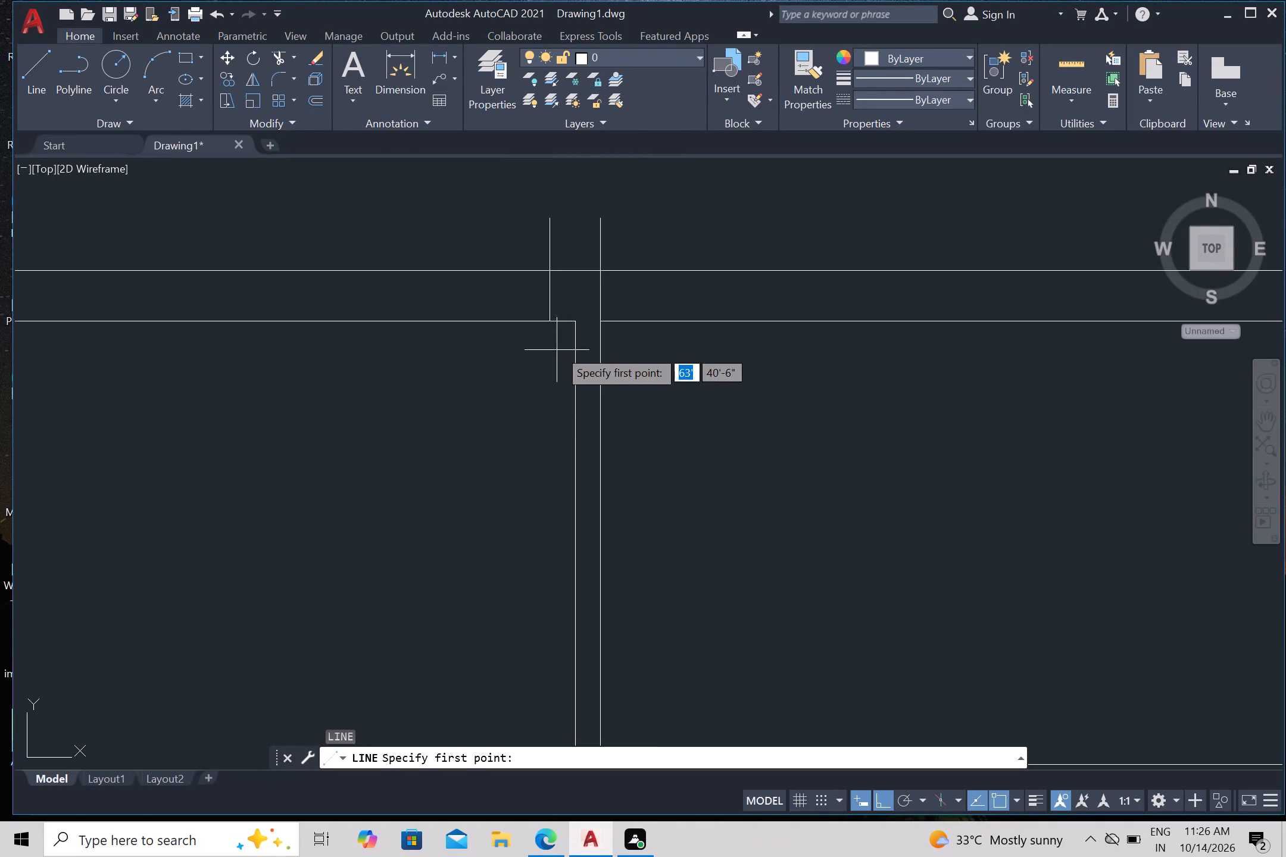
{"action": "scroll", "coordinate": [563, 342], "scroll_direction": "up", "scroll_amount": 2}
{"action": "left_click", "coordinate": [591, 288]}
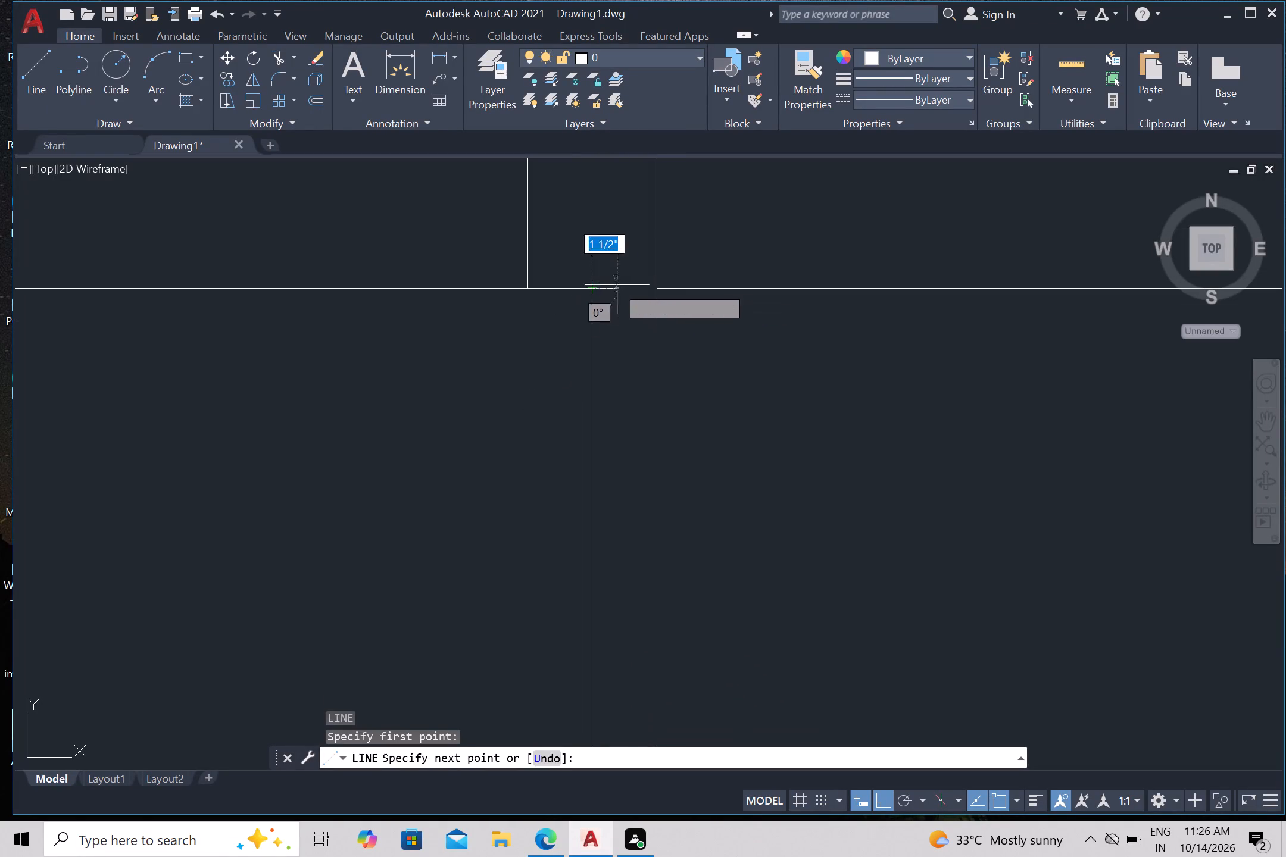
{"action": "left_click", "coordinate": [656, 286]}
{"action": "key", "text": "Escape"}
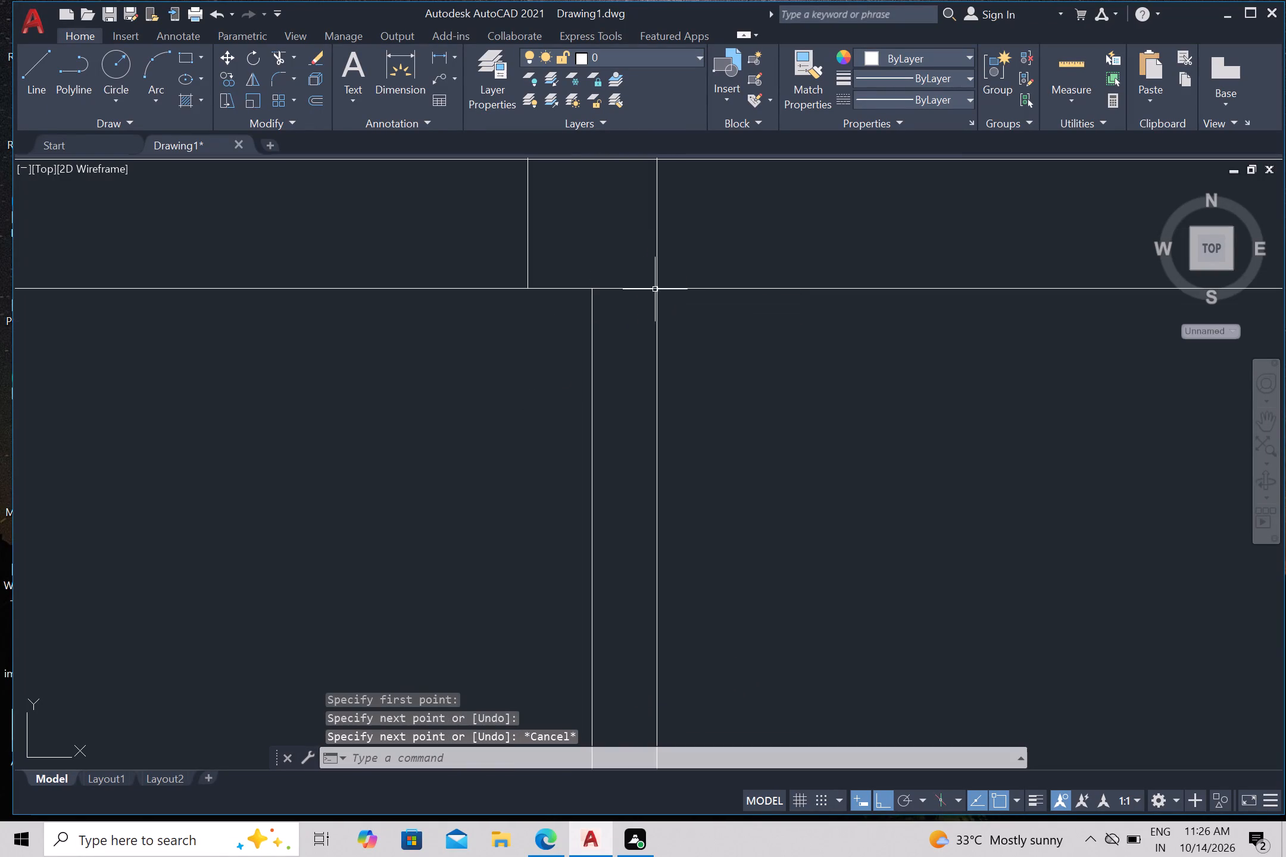
Trim the ends of both vertical lines projecting above the top wall's outer face at the partition junction.
{"action": "scroll", "coordinate": [462, 505], "scroll_direction": "down", "scroll_amount": 2}
{"action": "type", "text": "tr"}
{"action": "key", "text": "Return"}
{"action": "left_click_drag", "start_coordinate": [459, 332], "coordinate": [459, 333]}
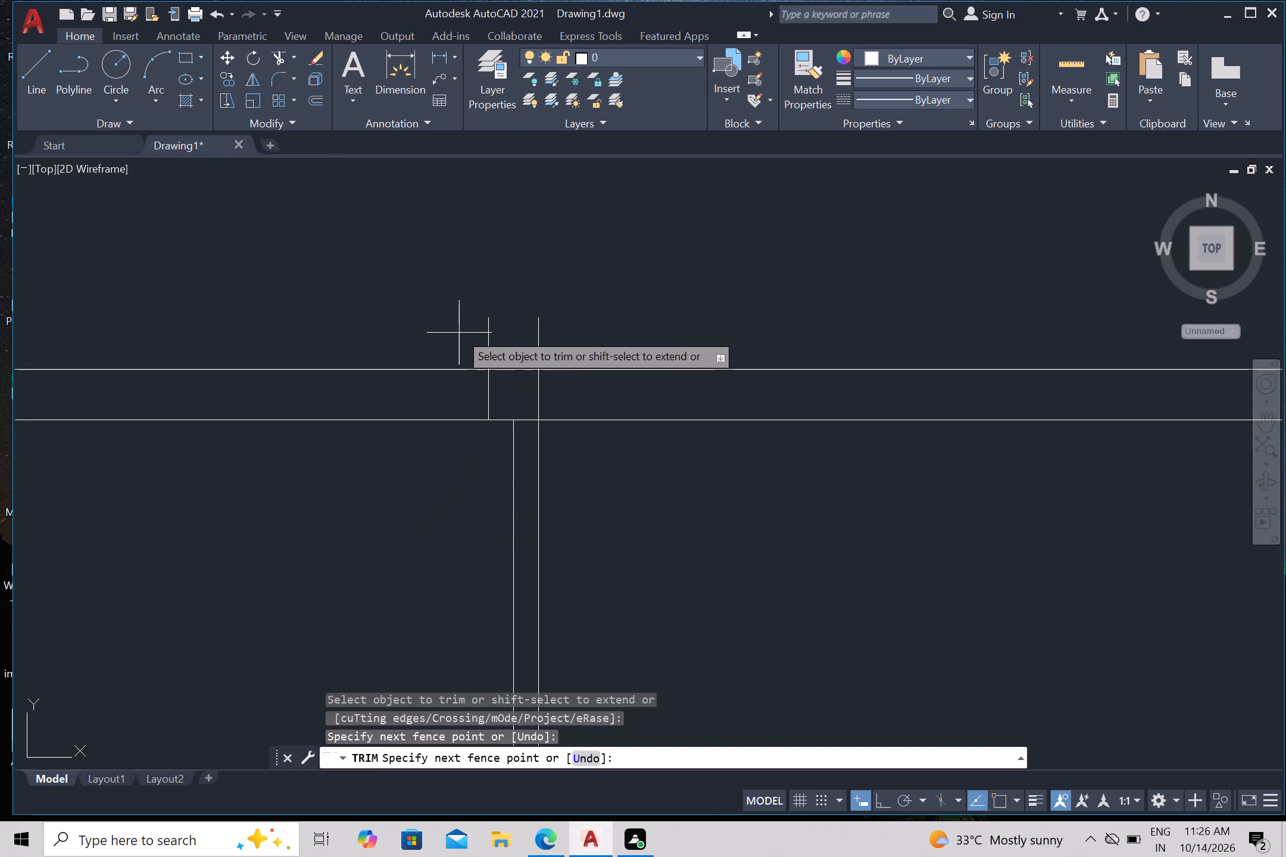
{"action": "left_click_drag", "start_coordinate": [459, 333], "coordinate": [464, 334]}
{"action": "left_click", "coordinate": [558, 334]}
{"action": "scroll", "coordinate": [558, 336], "scroll_direction": "down", "scroll_amount": 3}
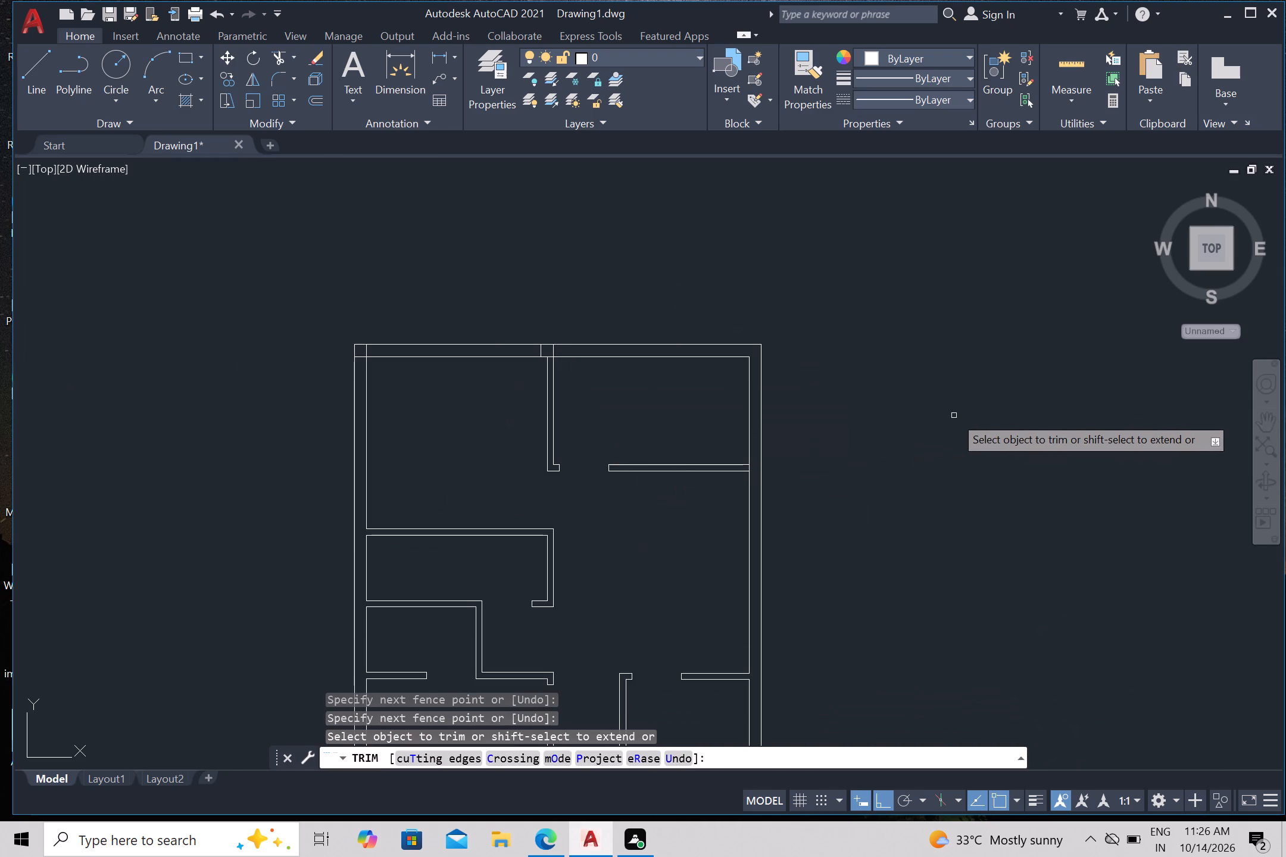
{"action": "key", "text": "Escape"}
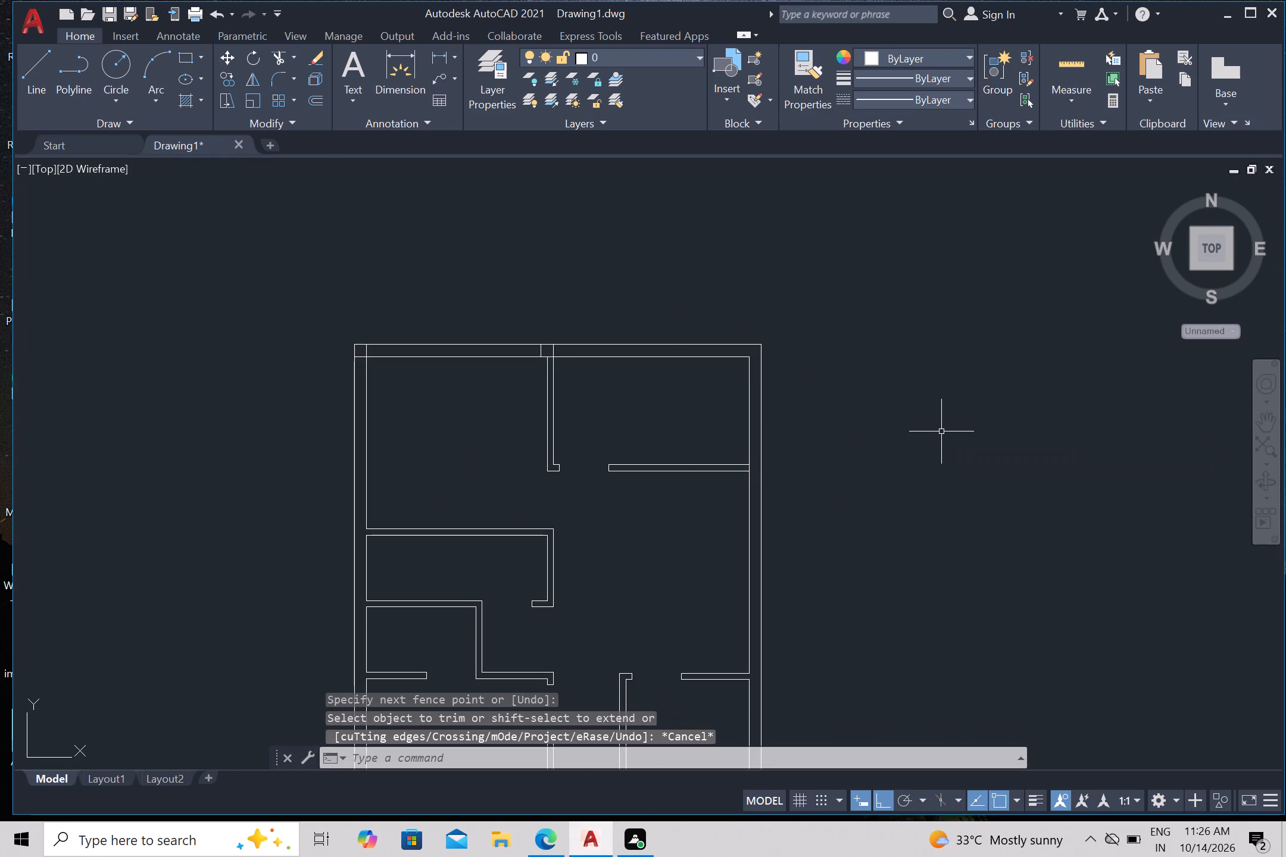
Draw a closed 9" by 9" square with lines in the empty space outside the right outer wall.
{"action": "scroll", "coordinate": [813, 373], "scroll_direction": "up", "scroll_amount": 2}
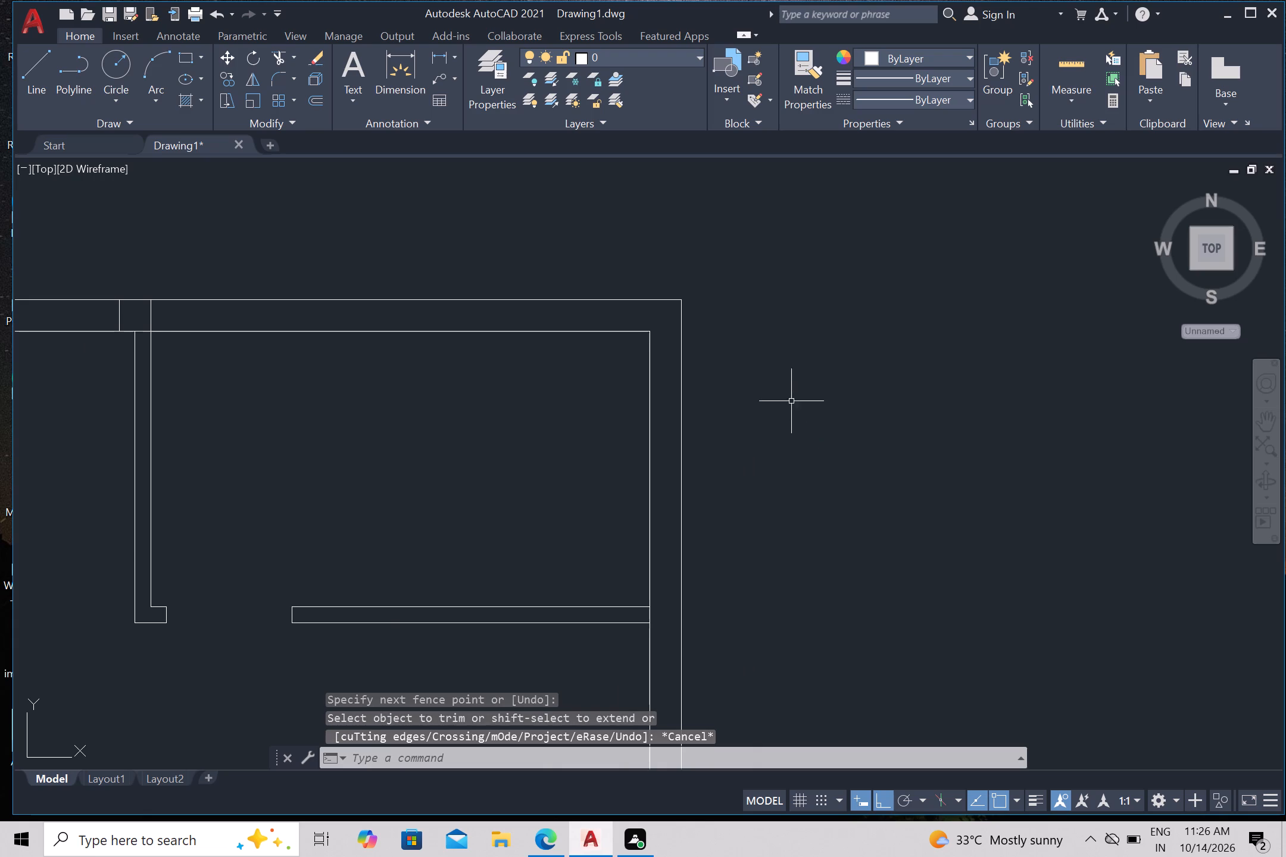
{"action": "key", "text": "l"}
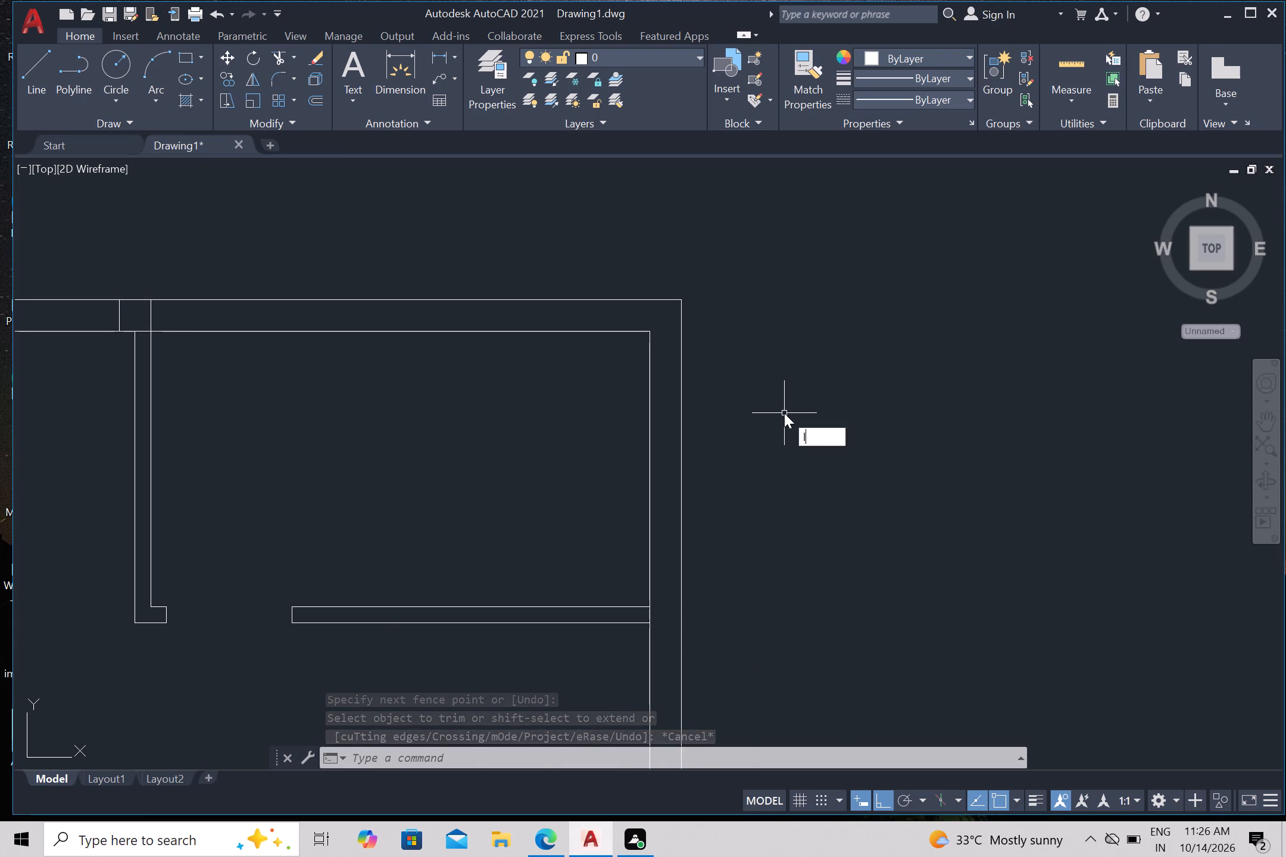
{"action": "key", "text": "Return"}
{"action": "left_click", "coordinate": [789, 416]}
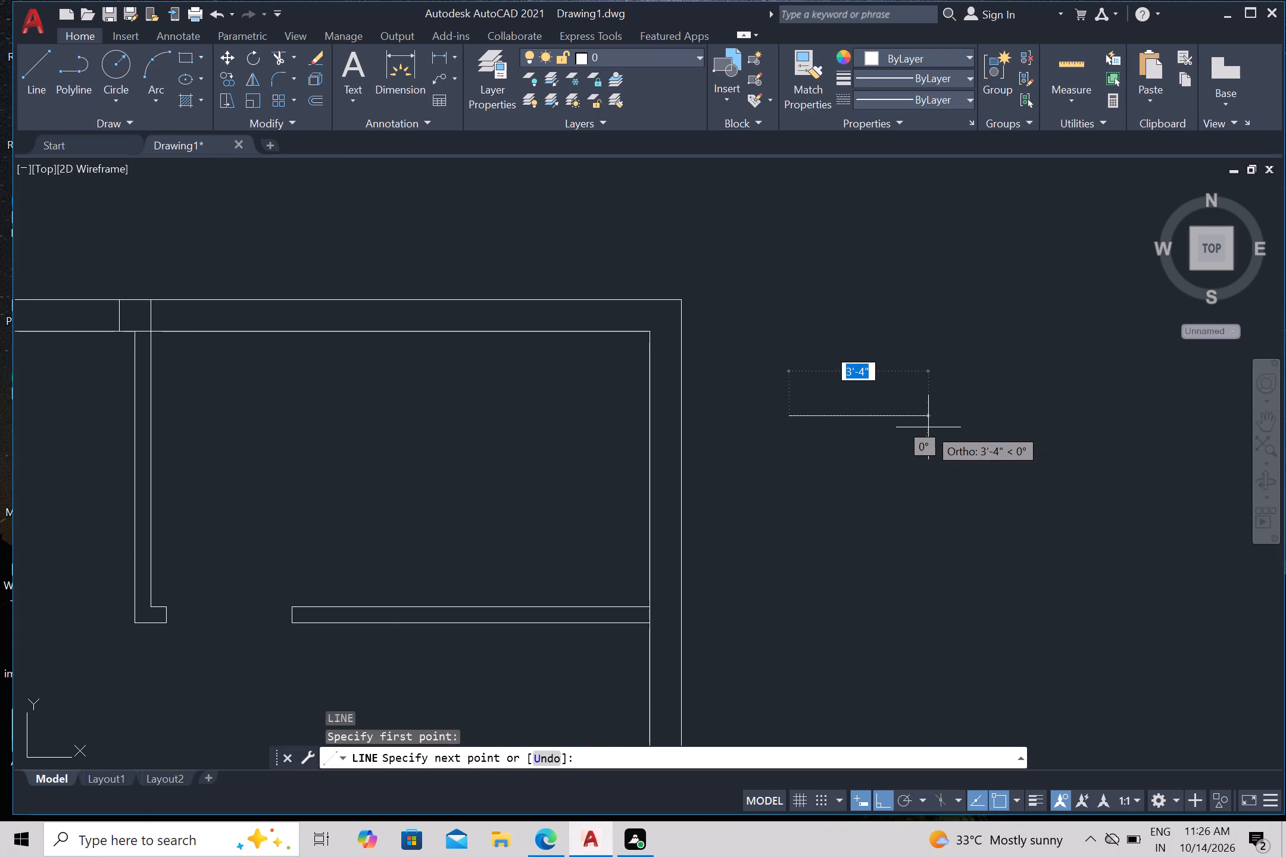
{"action": "key", "text": "9"}
{"action": "key", "text": "shift+quotedbl"}
{"action": "key", "text": "Return"}
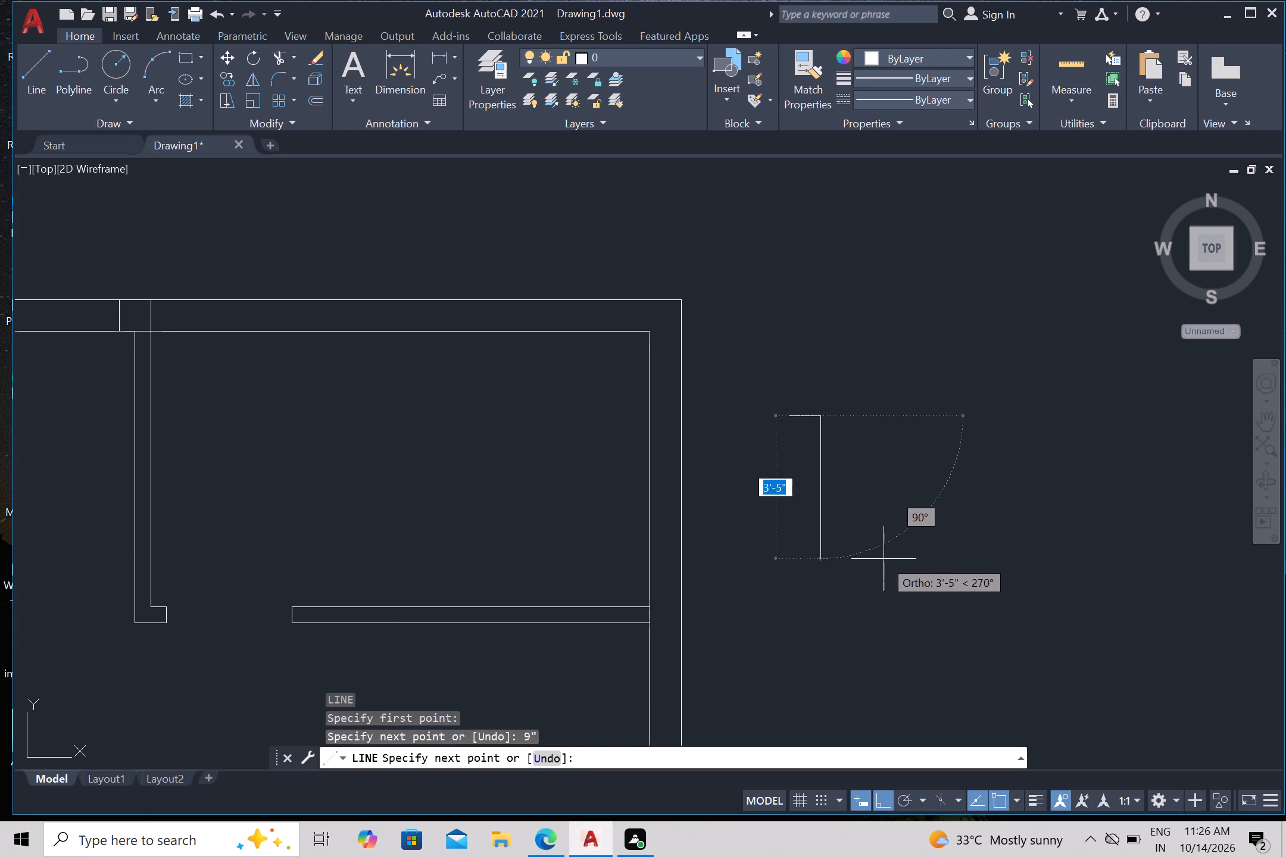
{"action": "type", "text": "9\""}
{"action": "key", "text": "Return"}
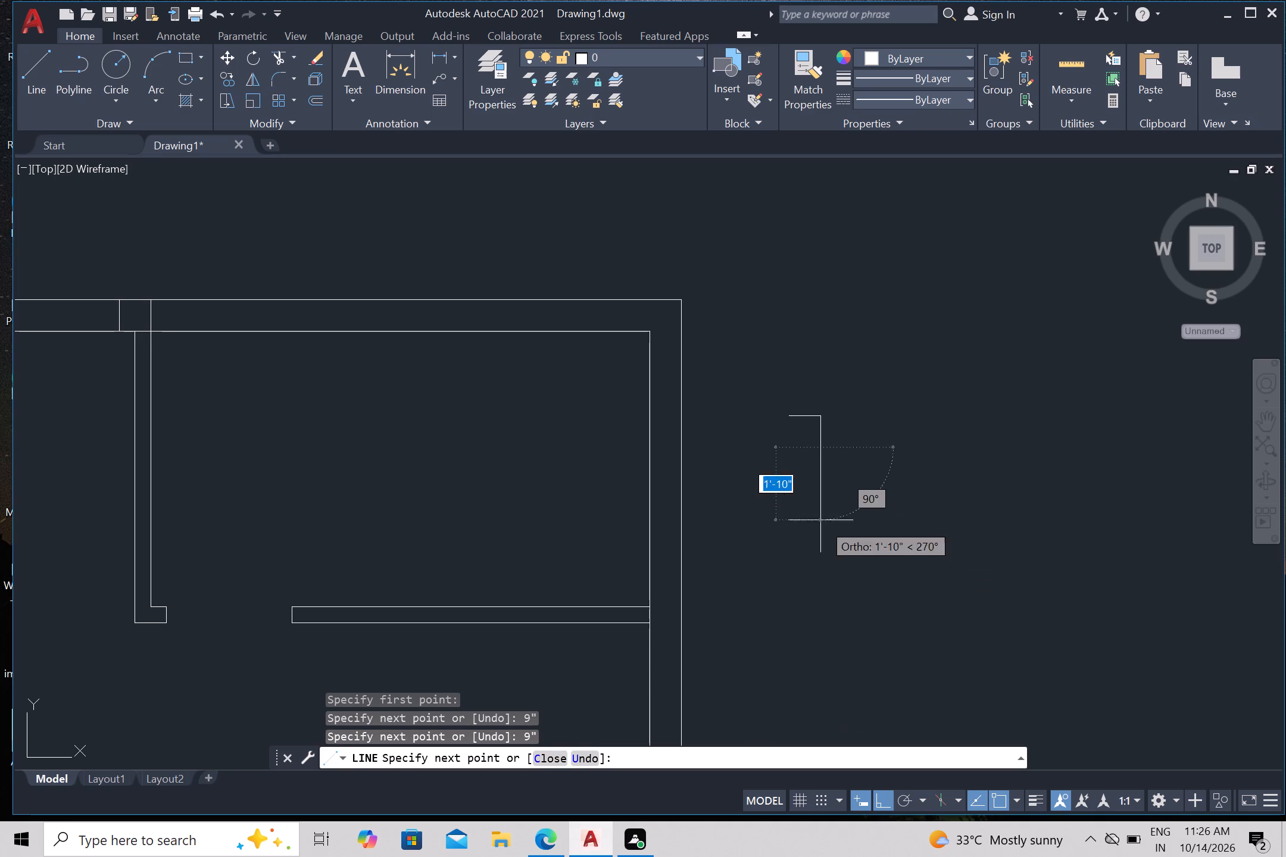
{"action": "type", "text": "9\""}
{"action": "key", "text": "Return"}
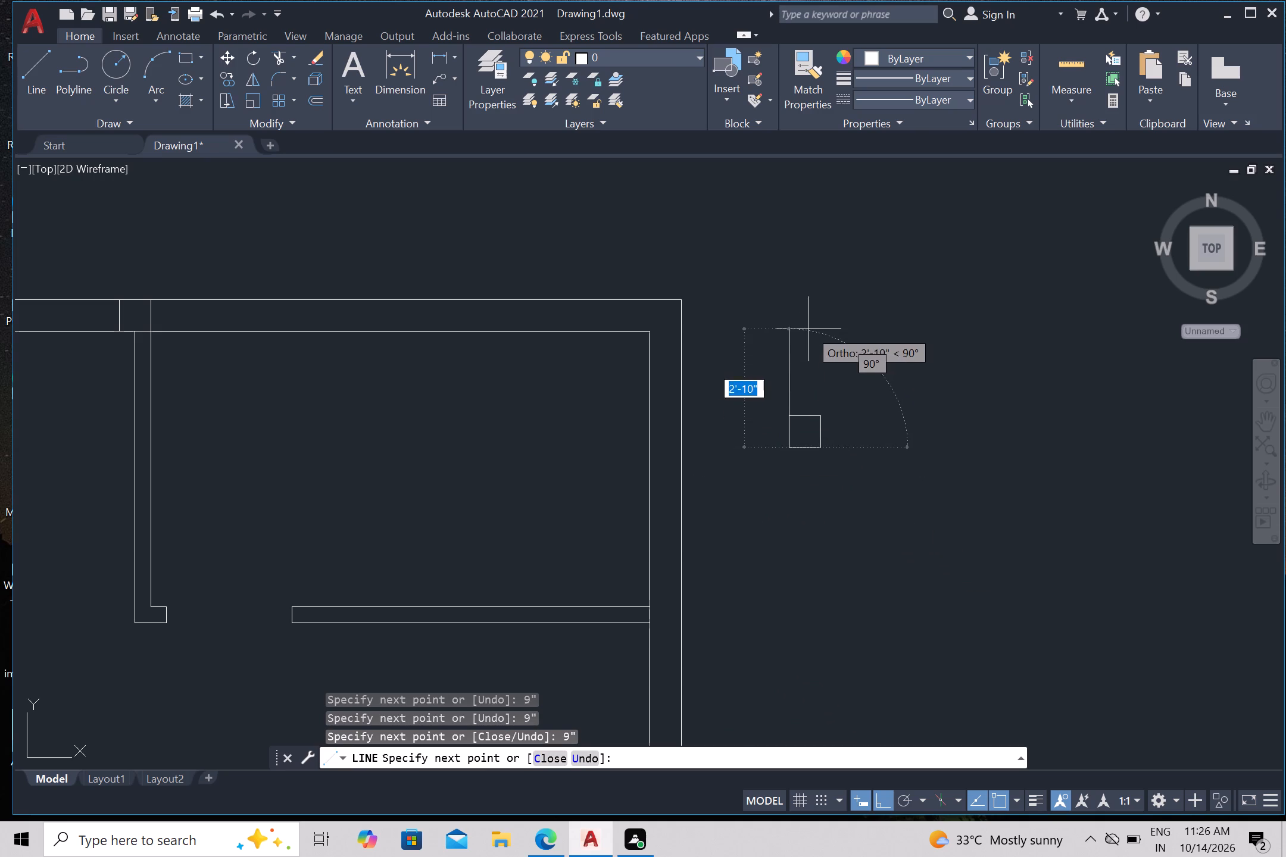
{"action": "key", "text": "c"}
{"action": "key", "text": "Return"}
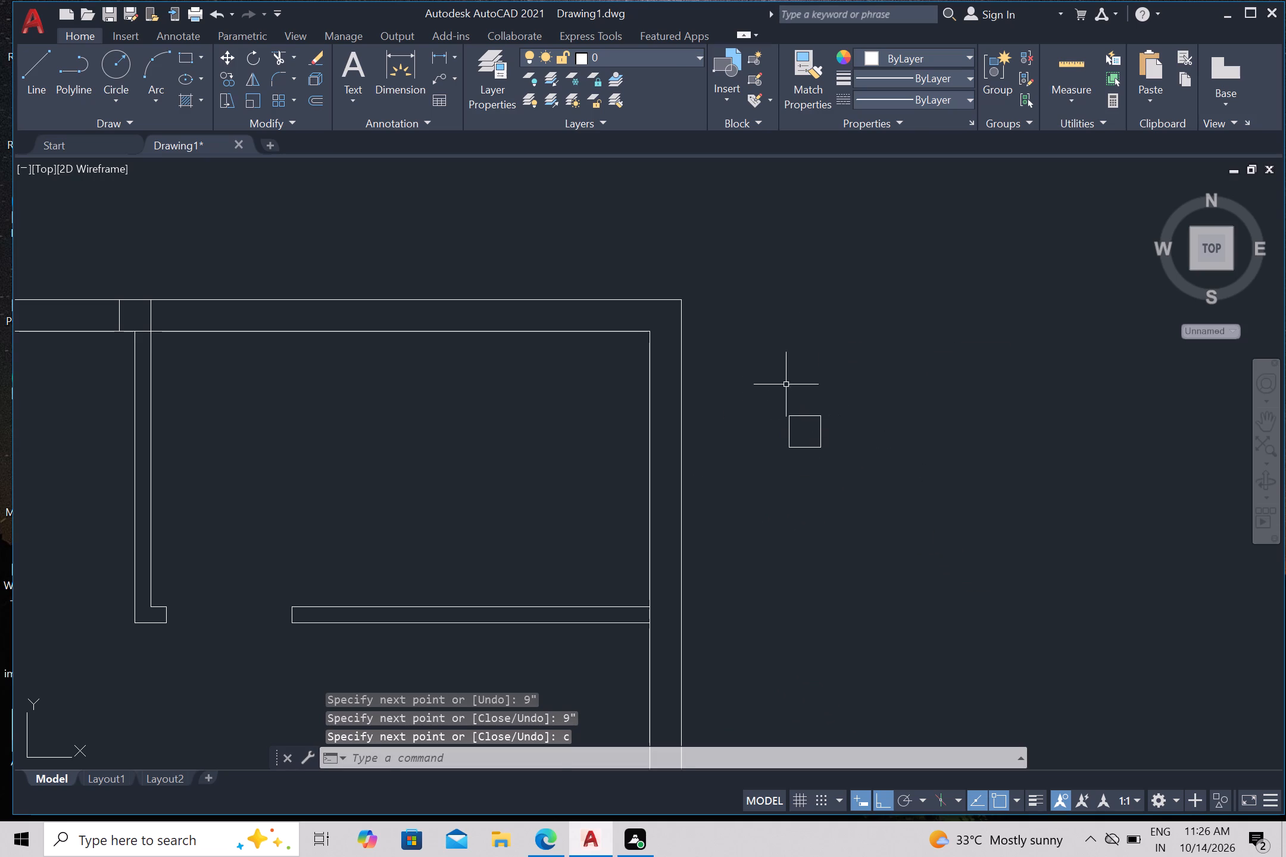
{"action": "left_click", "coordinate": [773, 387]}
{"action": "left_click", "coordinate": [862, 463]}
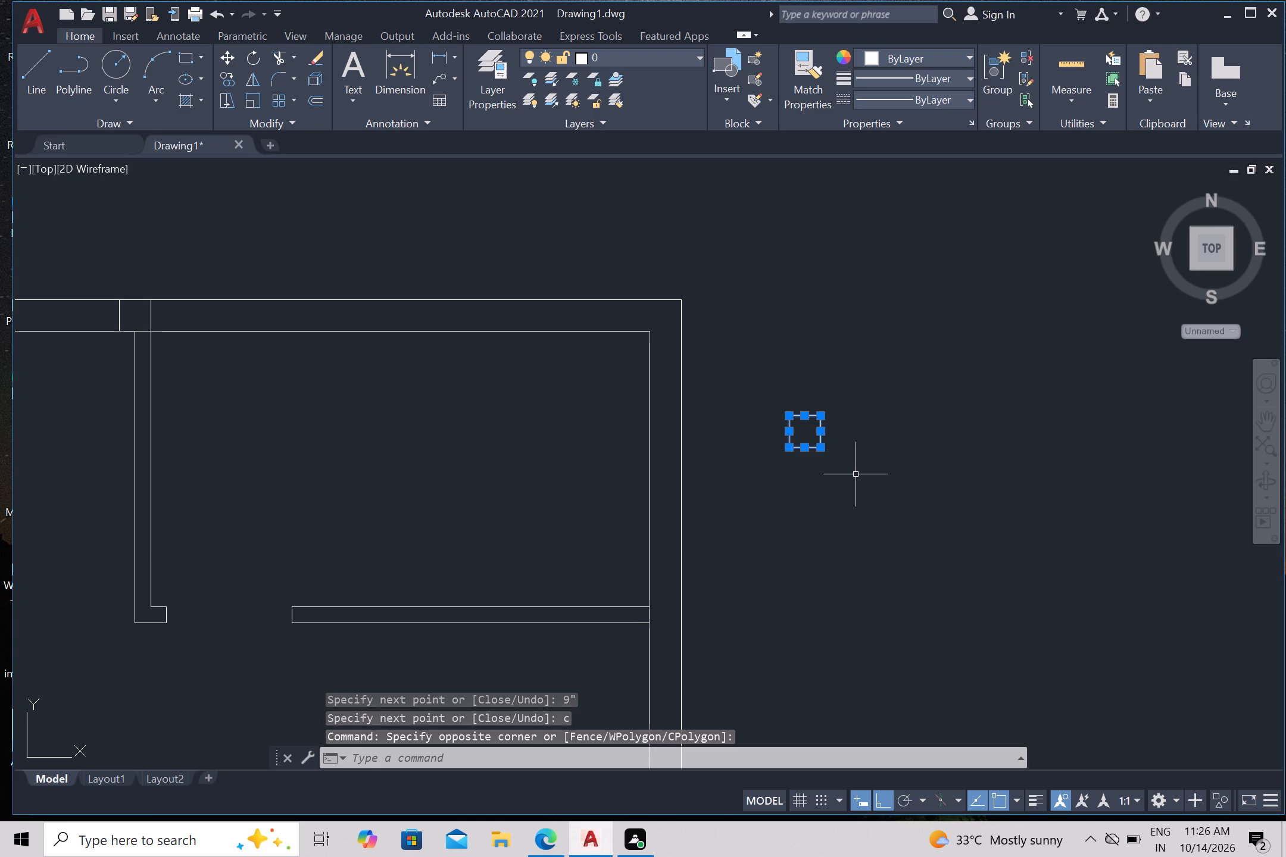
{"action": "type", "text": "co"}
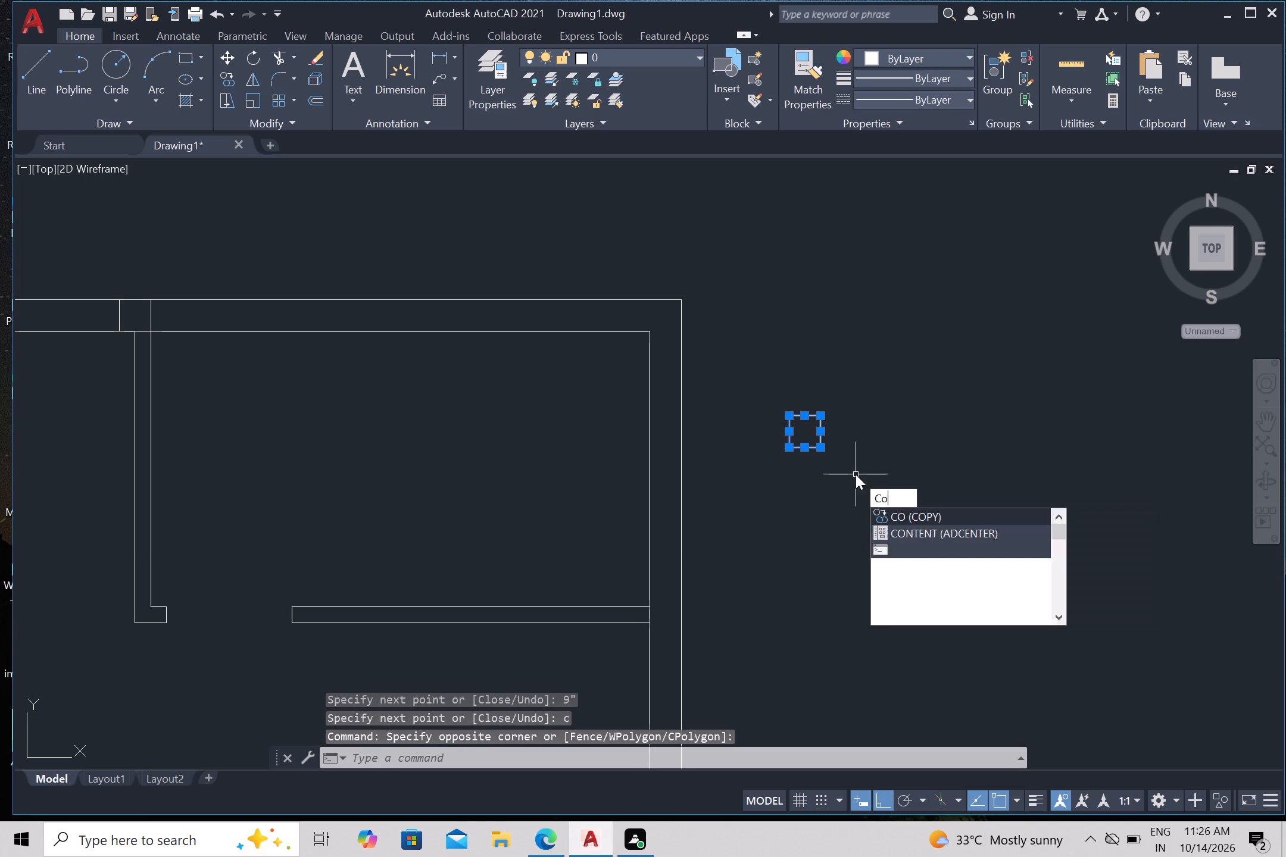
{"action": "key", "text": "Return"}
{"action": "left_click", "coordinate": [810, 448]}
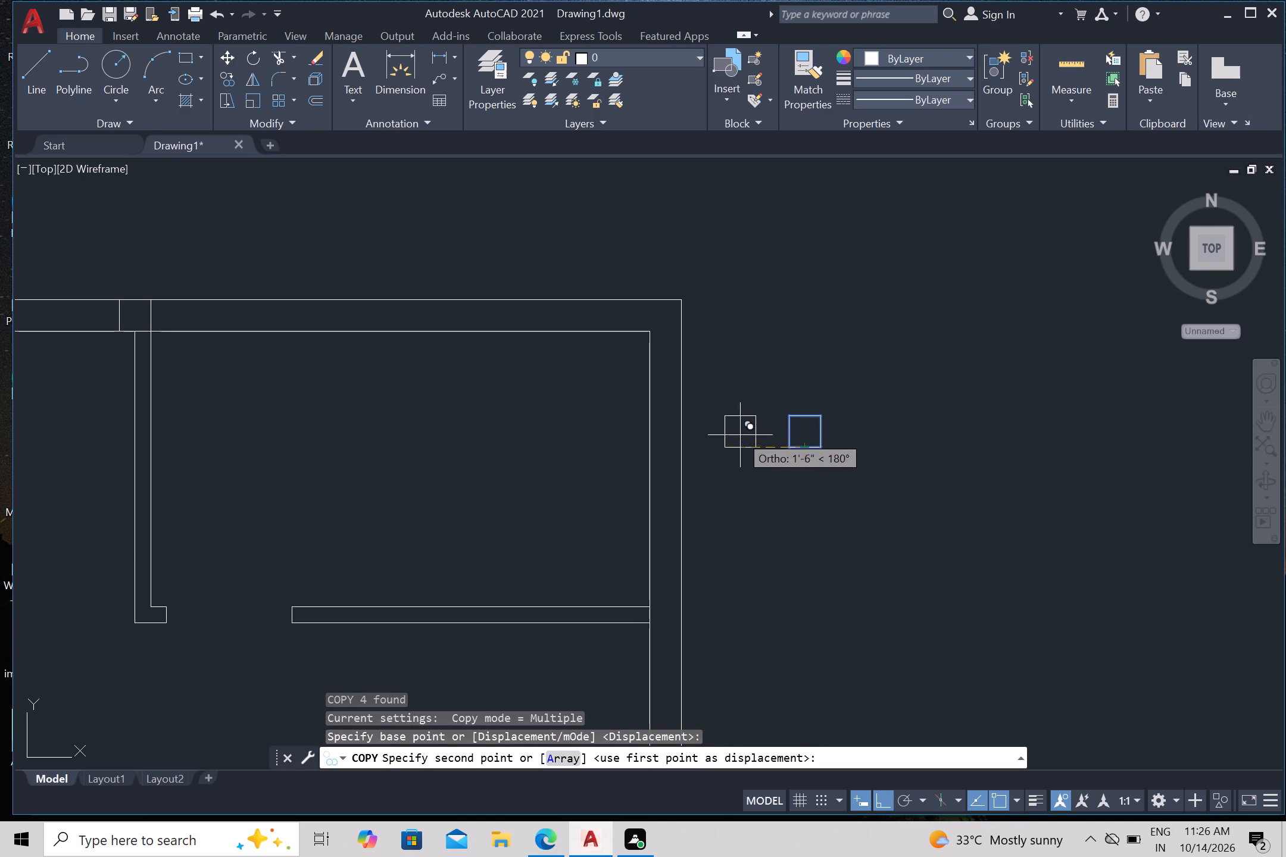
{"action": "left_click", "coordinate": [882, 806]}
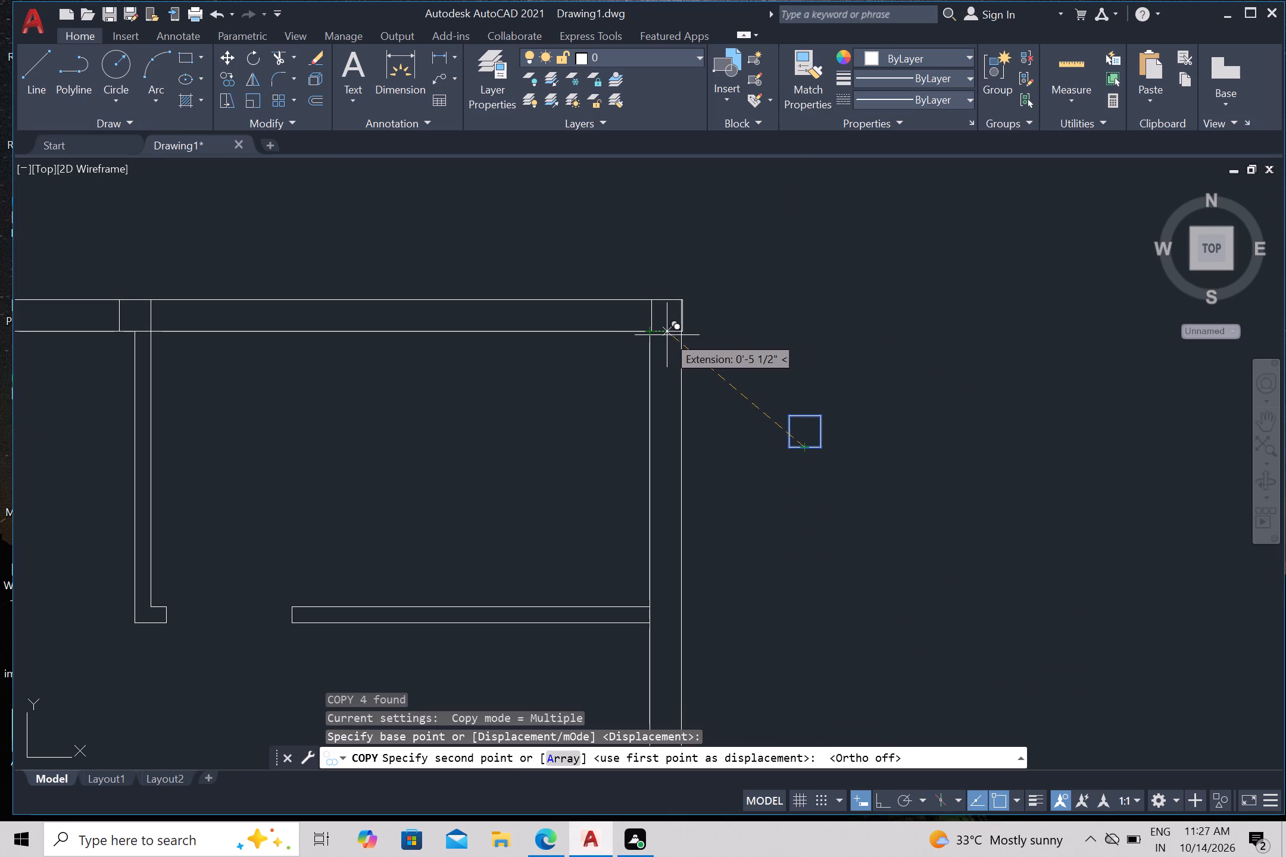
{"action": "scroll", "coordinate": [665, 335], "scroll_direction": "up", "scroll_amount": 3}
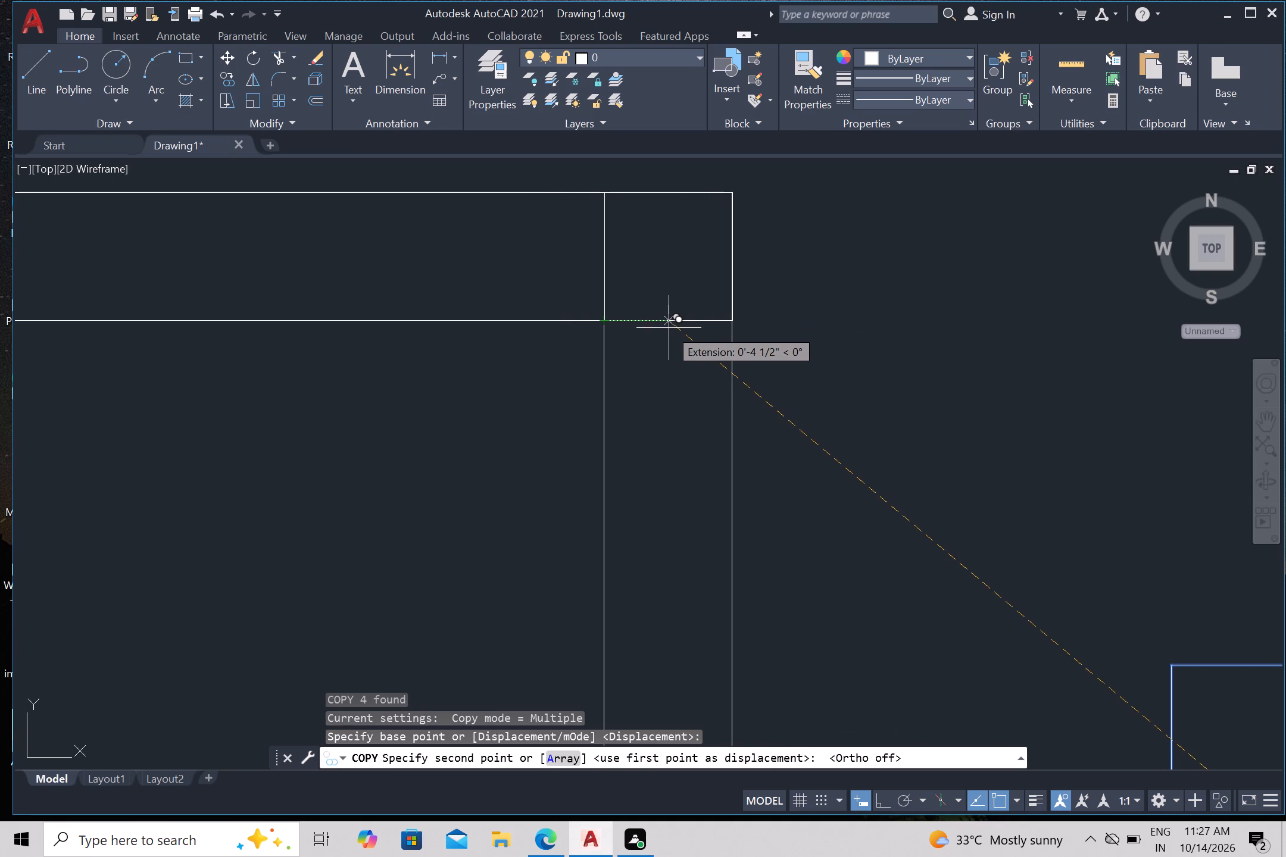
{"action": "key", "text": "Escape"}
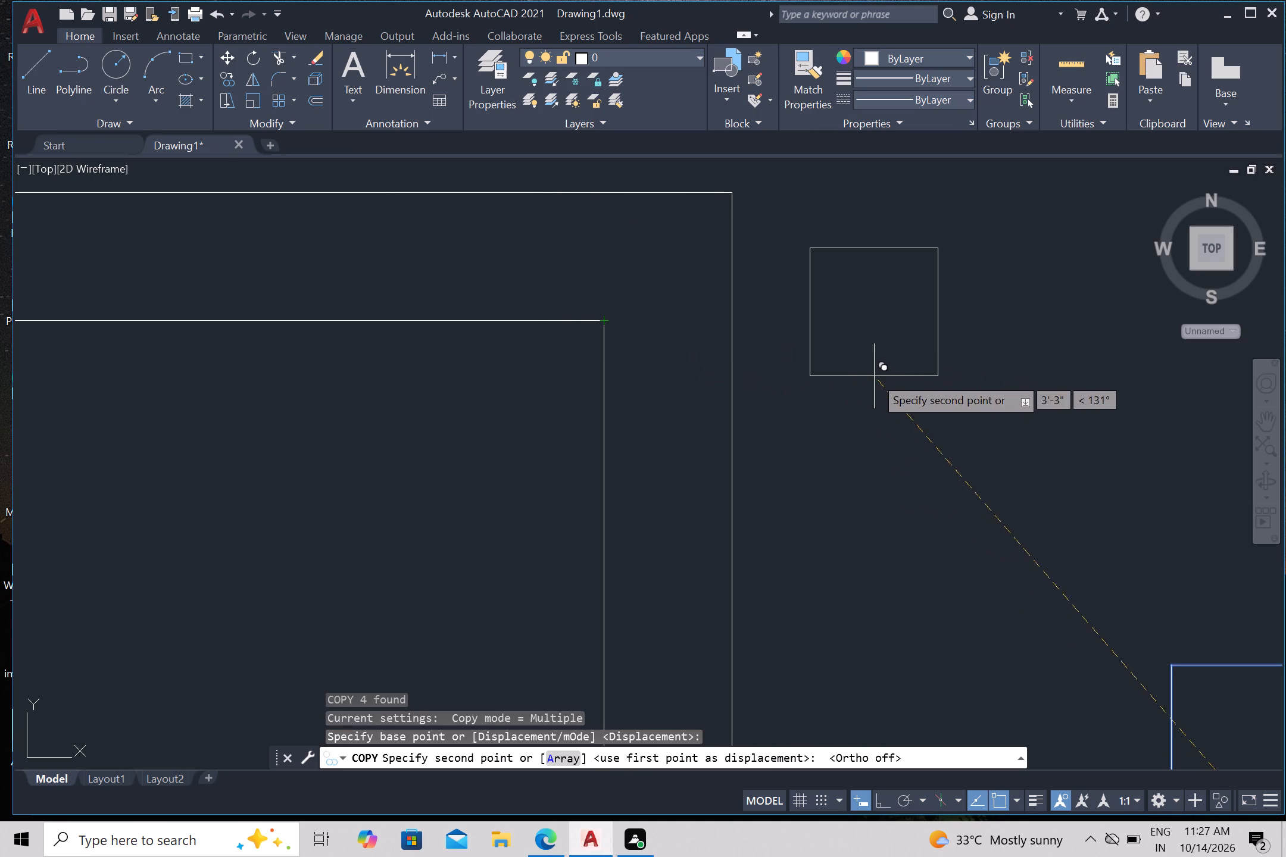
Copy the 9" square by its lower-right corner into the top-right corner of the outer walls, flush with the outer faces.
{"action": "scroll", "coordinate": [874, 389], "scroll_direction": "down", "scroll_amount": 1}
{"action": "left_click_drag", "start_coordinate": [962, 488], "coordinate": [981, 489]}
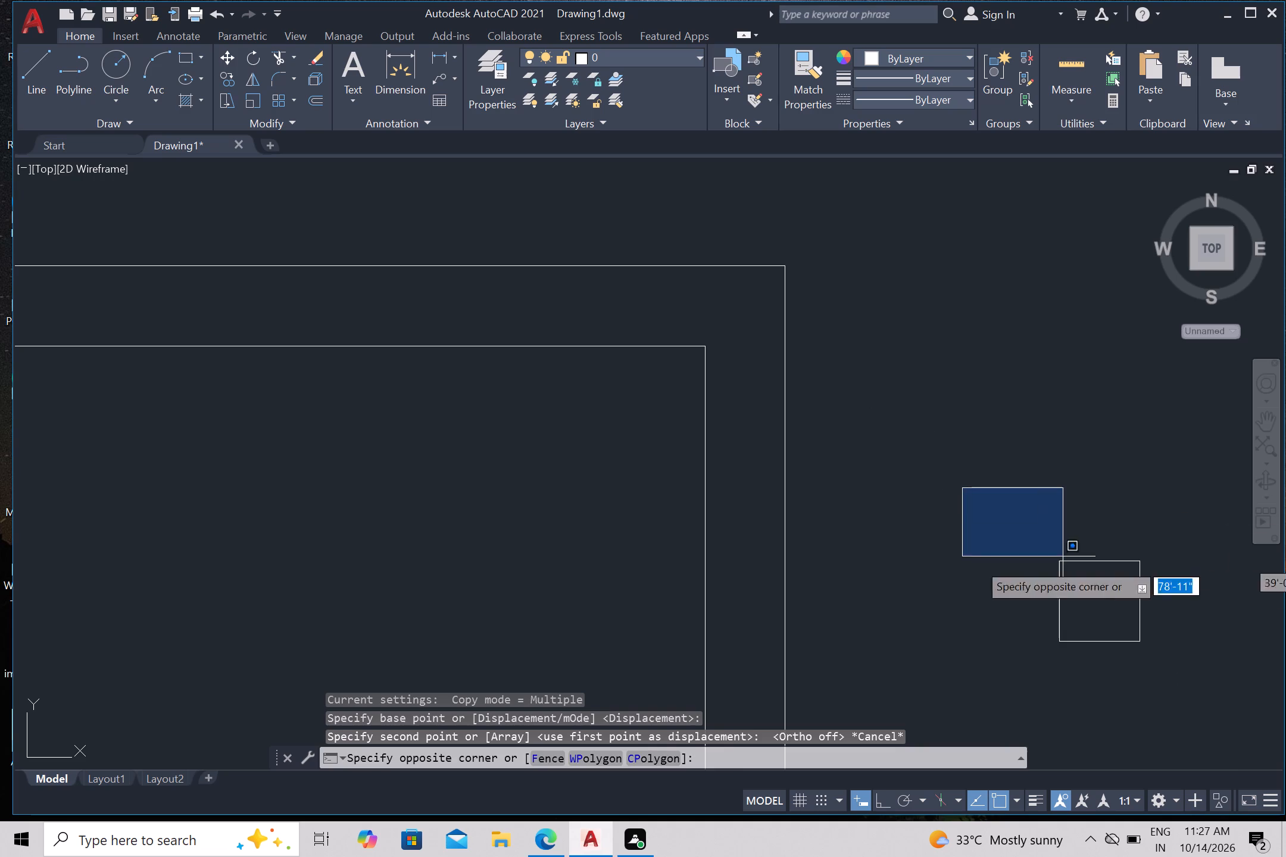
{"action": "left_click", "coordinate": [1178, 671]}
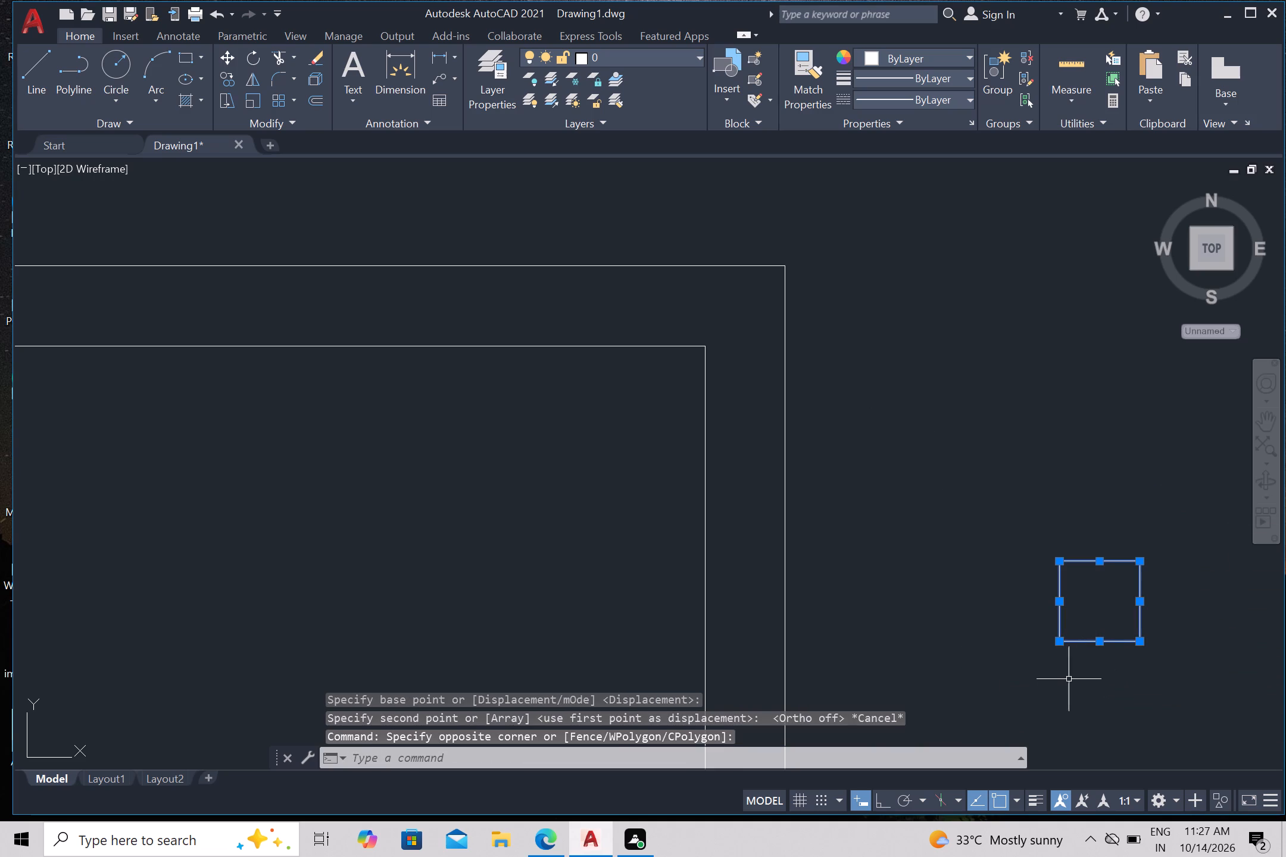
{"action": "key", "text": "c"}
{"action": "key", "text": "o"}
{"action": "key", "text": "Return"}
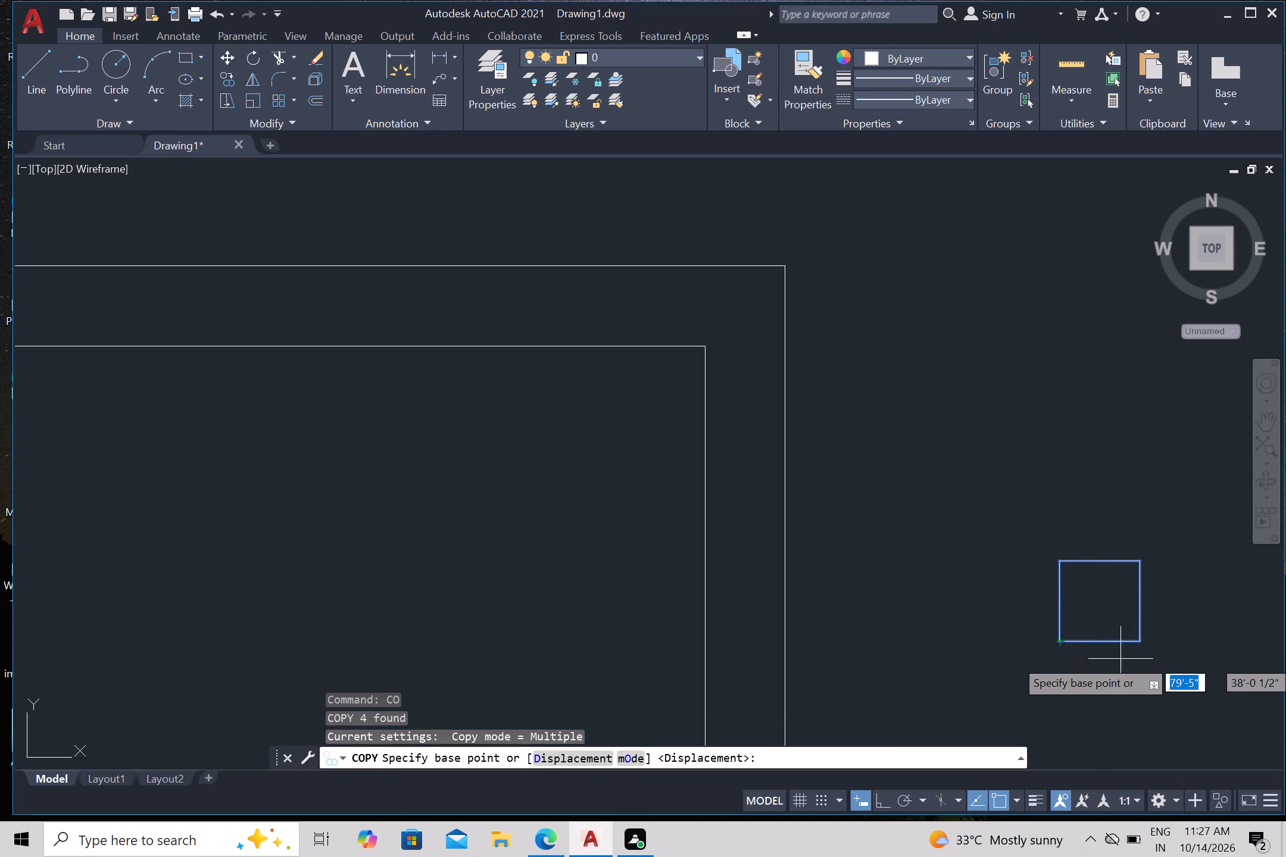
{"action": "left_click", "coordinate": [1143, 645]}
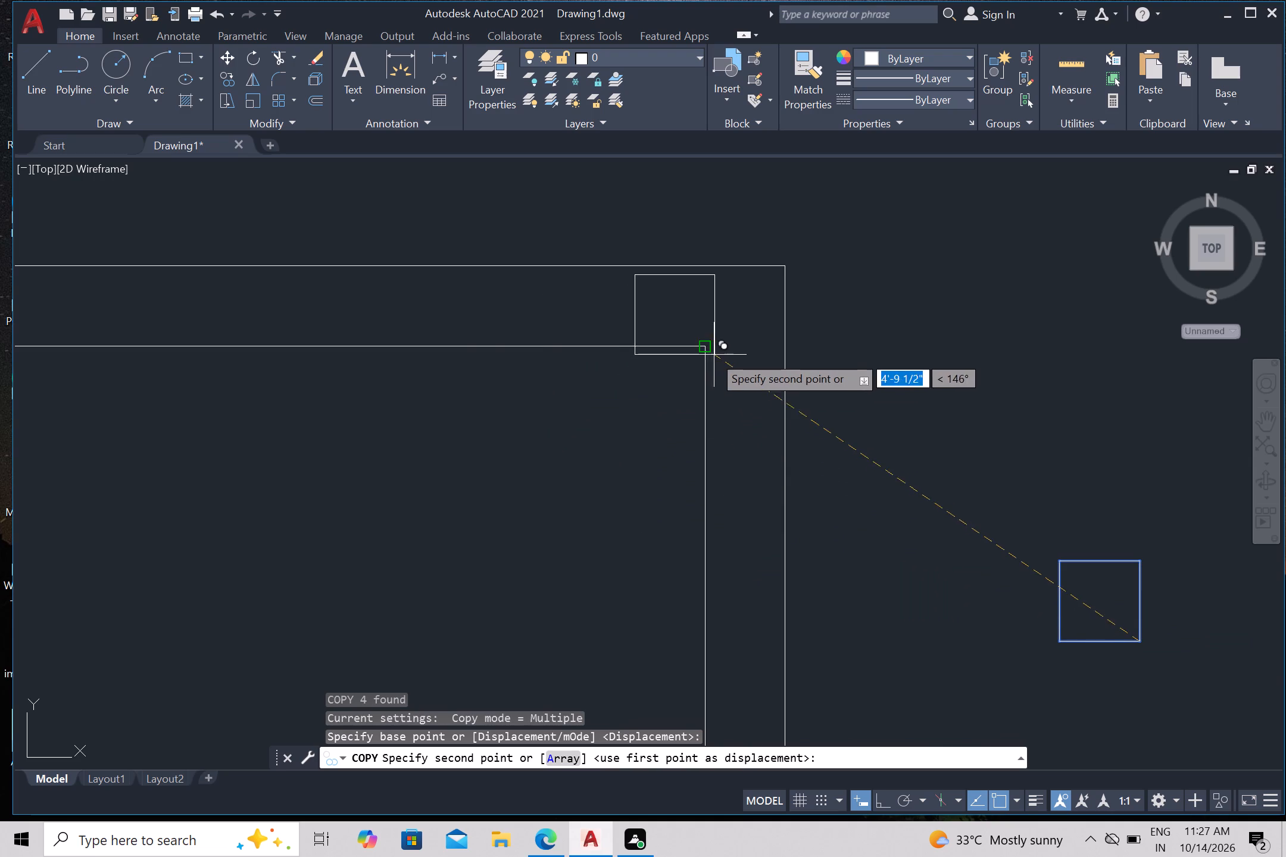
{"action": "scroll", "coordinate": [703, 351], "scroll_direction": "up", "scroll_amount": 1}
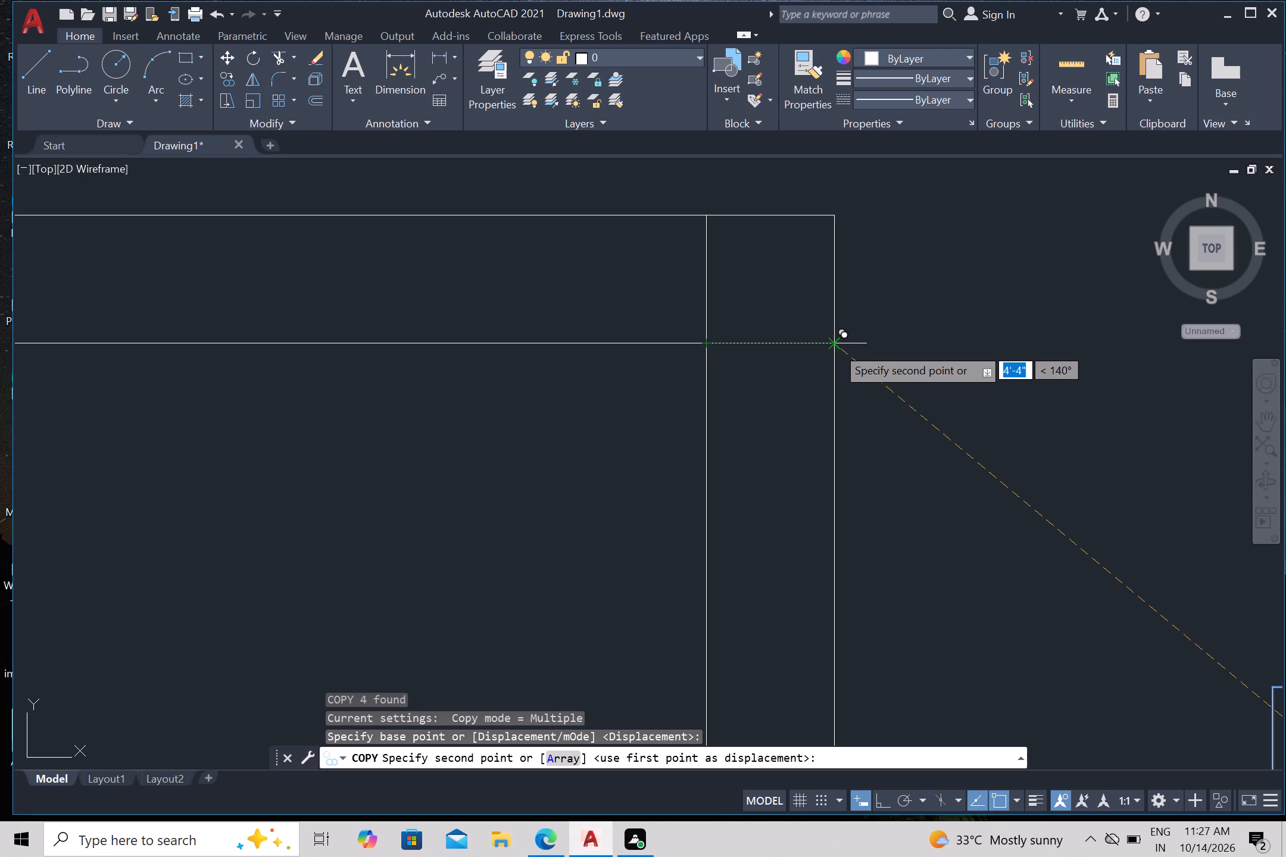
{"action": "left_click", "coordinate": [836, 346]}
Place another copy of the square across the right outer wall, its lower-right corner at the midpoint of the outer face's upper line segment.
{"action": "scroll", "coordinate": [764, 467], "scroll_direction": "down", "scroll_amount": 2}
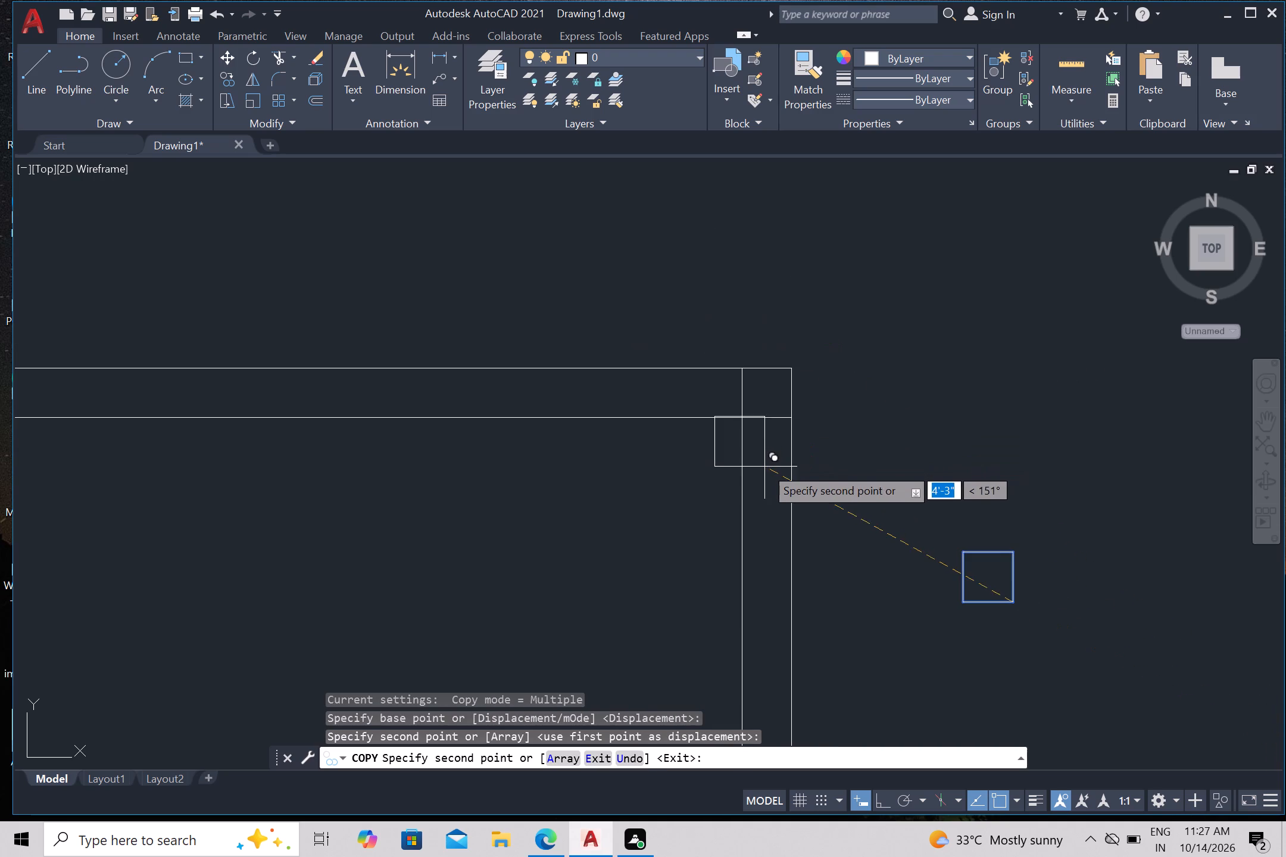
{"action": "middle_click_drag", "start_coordinate": [688, 548], "coordinate": [699, 183]}
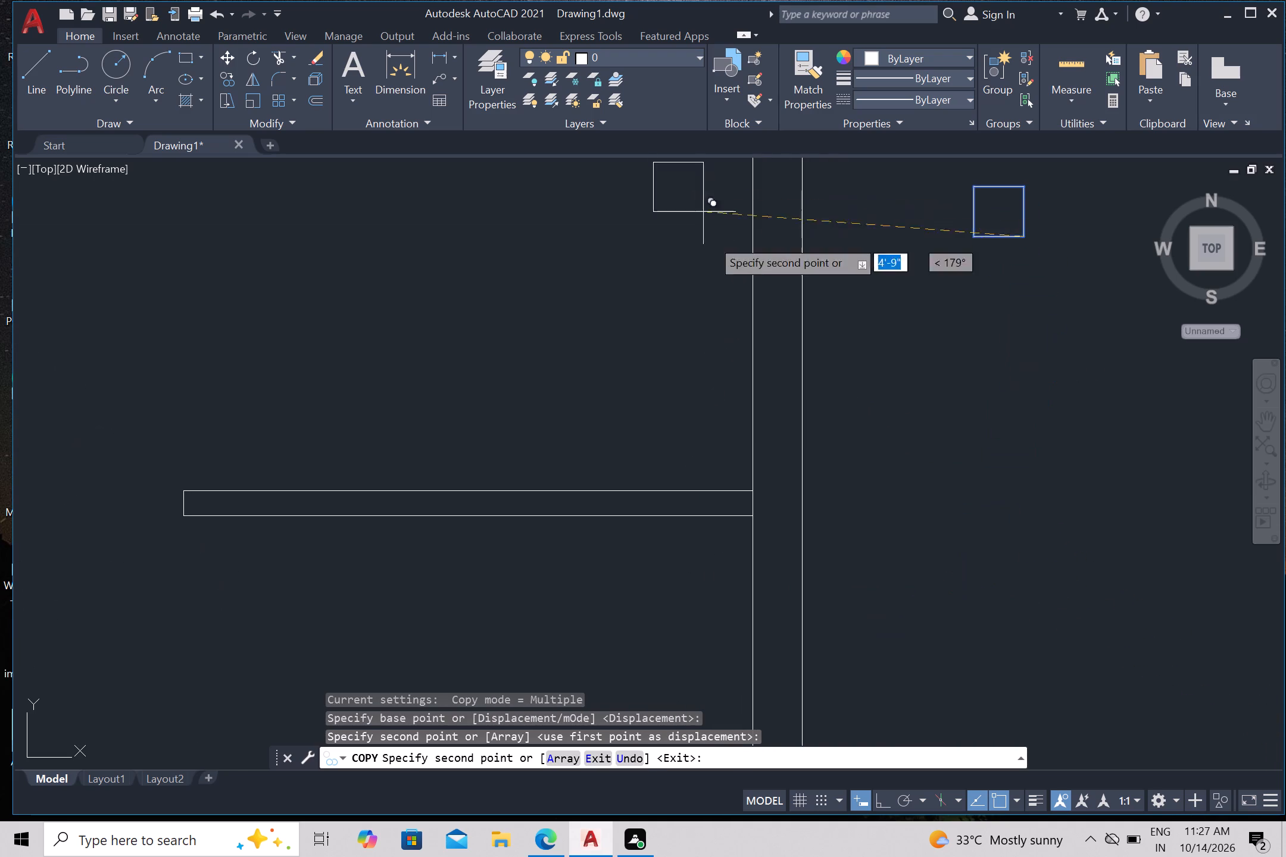
{"action": "scroll", "coordinate": [744, 337], "scroll_direction": "down", "scroll_amount": 1}
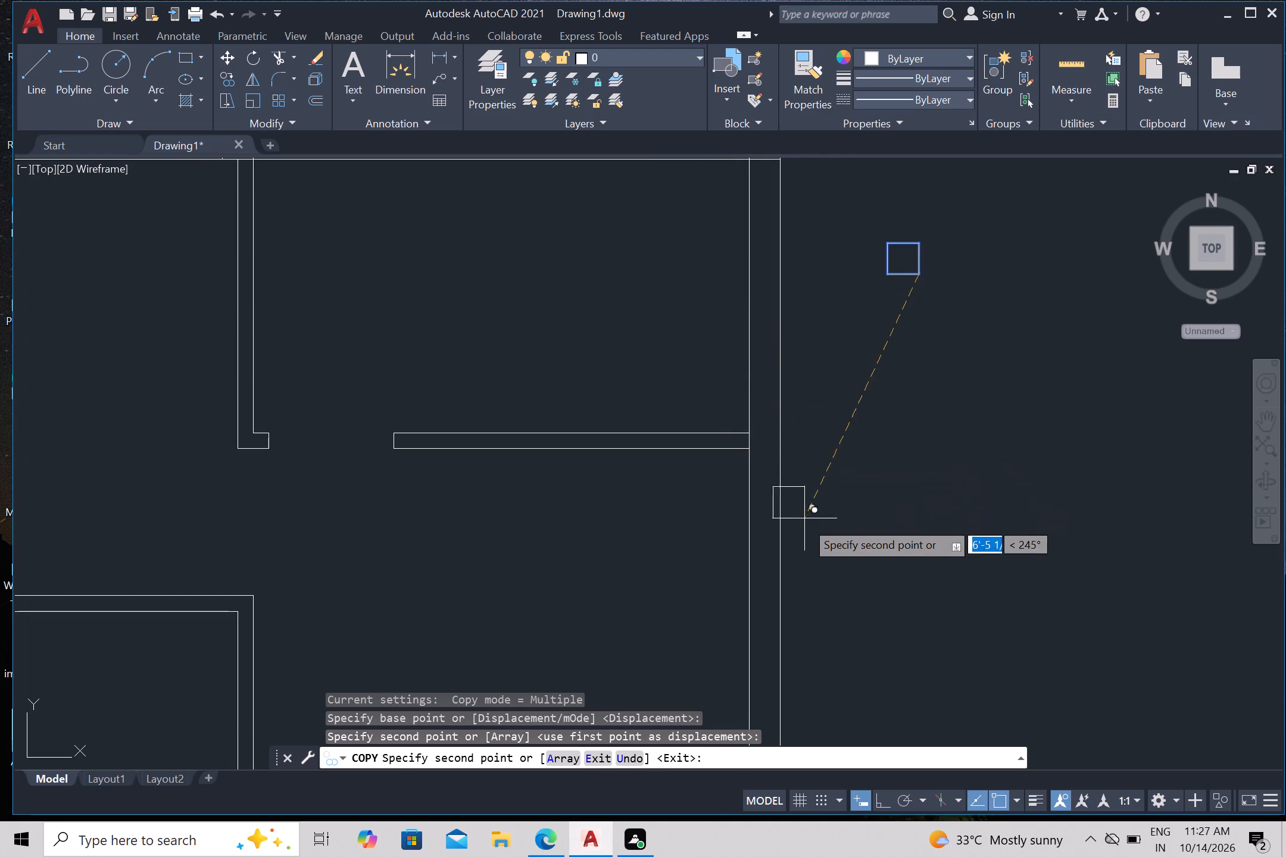
{"action": "scroll", "coordinate": [785, 580], "scroll_direction": "up", "scroll_amount": 1}
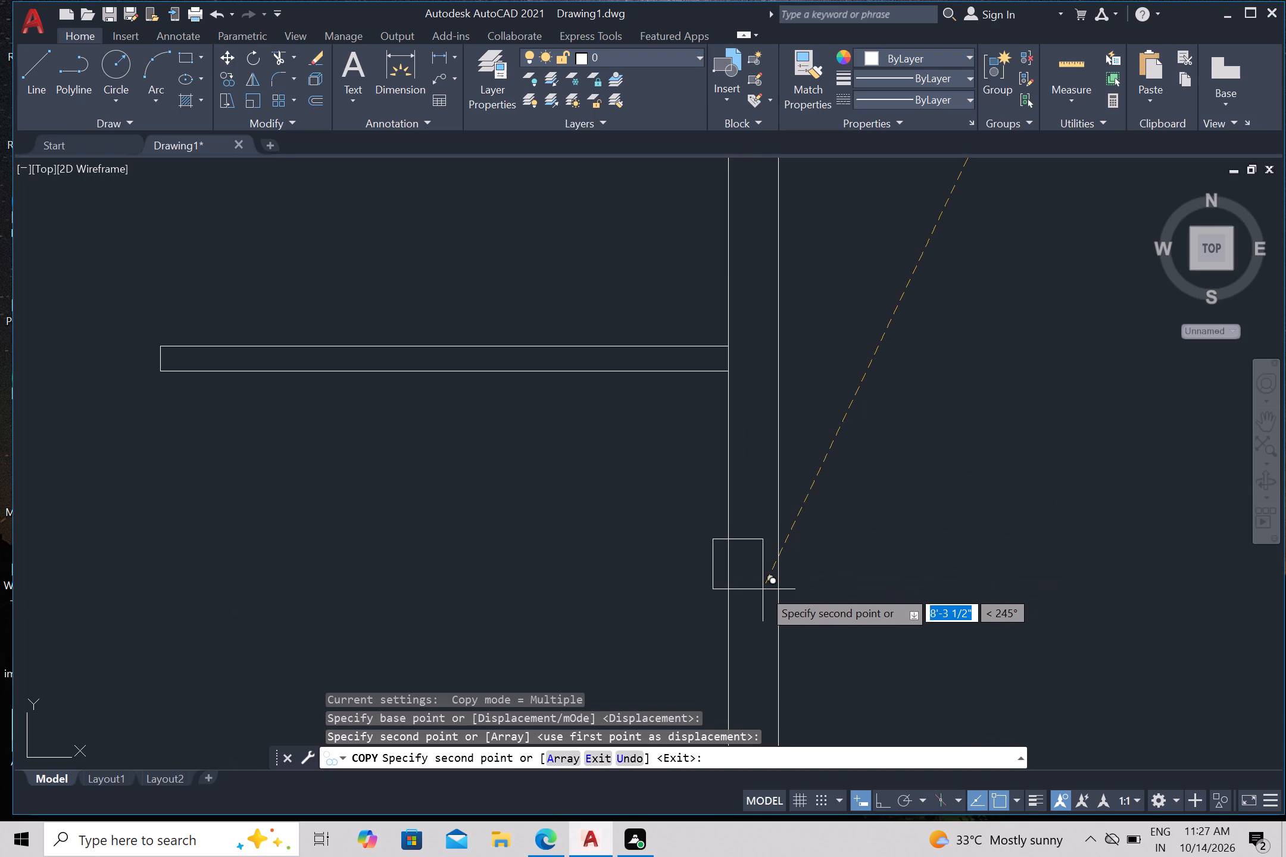
{"action": "middle_click_drag", "start_coordinate": [779, 615], "coordinate": [779, 614]}
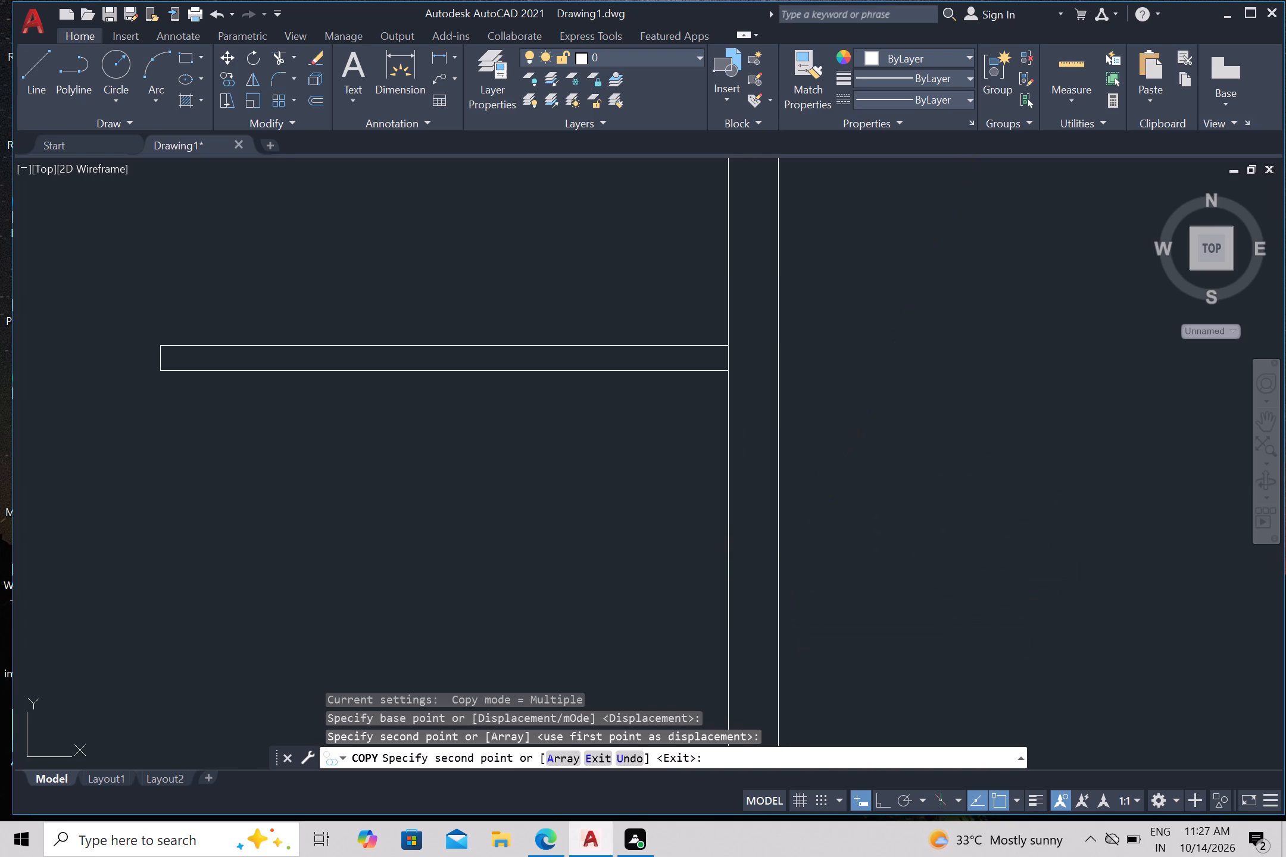
{"action": "middle_click_drag", "start_coordinate": [779, 614], "coordinate": [791, 323]}
{"action": "scroll", "coordinate": [789, 350], "scroll_direction": "down", "scroll_amount": 3}
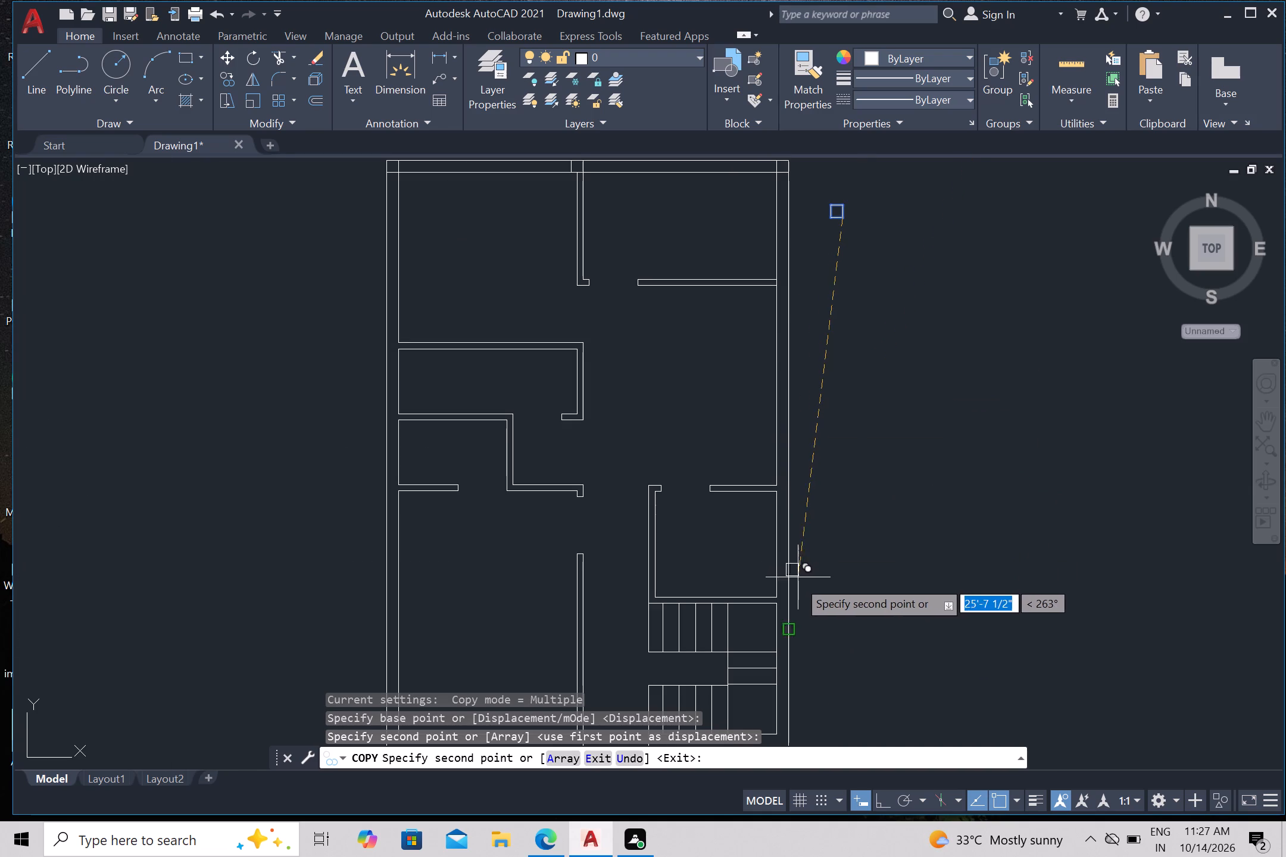
{"action": "scroll", "coordinate": [787, 634], "scroll_direction": "up", "scroll_amount": 2}
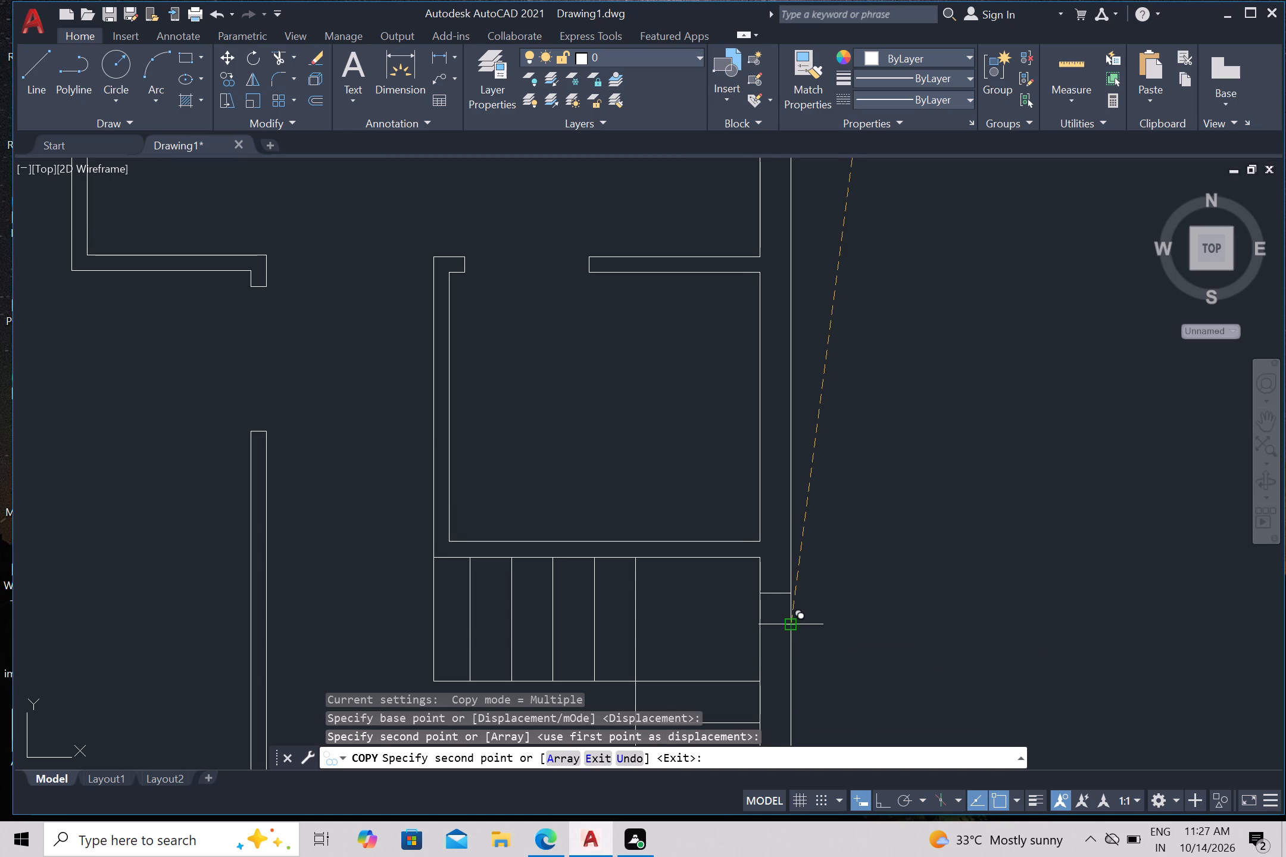
{"action": "scroll", "coordinate": [785, 617], "scroll_direction": "down", "scroll_amount": 1}
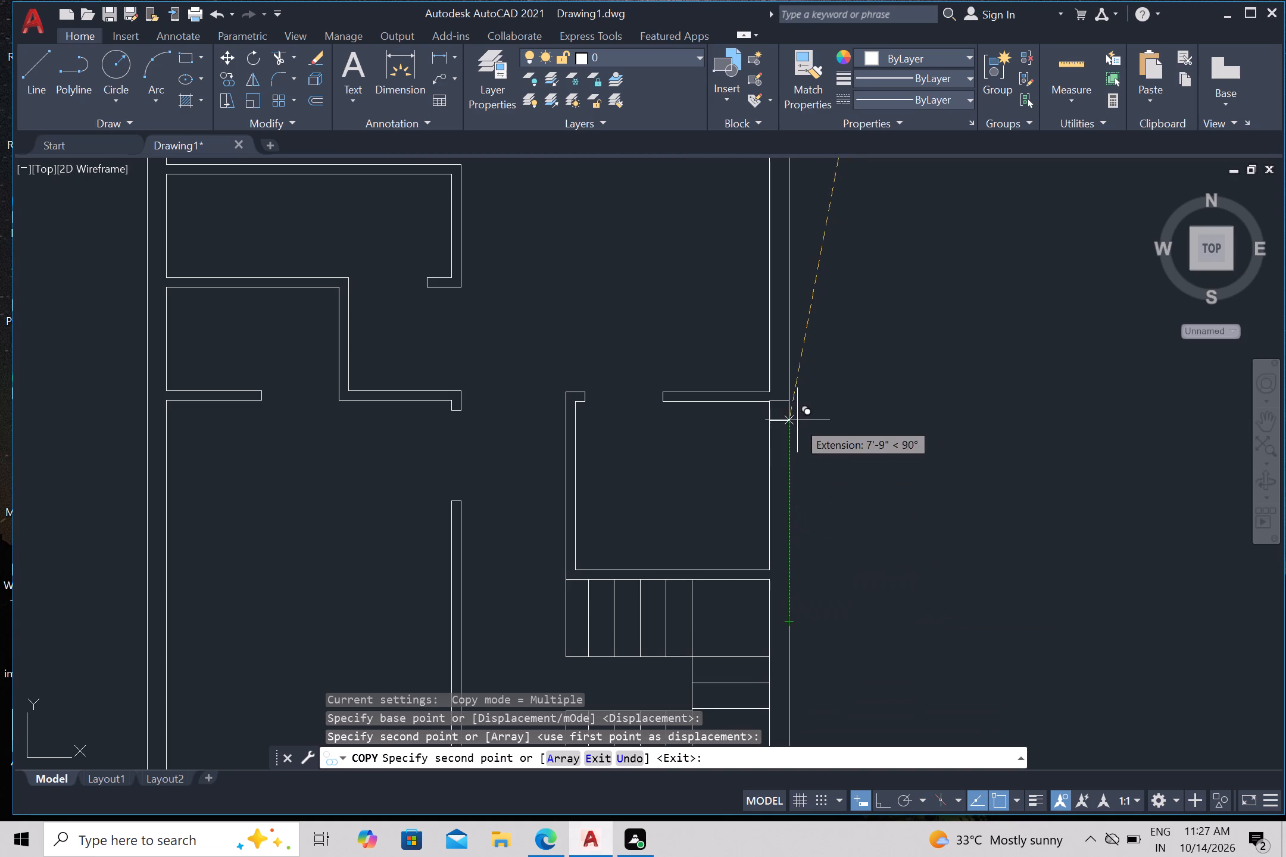
{"action": "scroll", "coordinate": [779, 410], "scroll_direction": "up", "scroll_amount": 2}
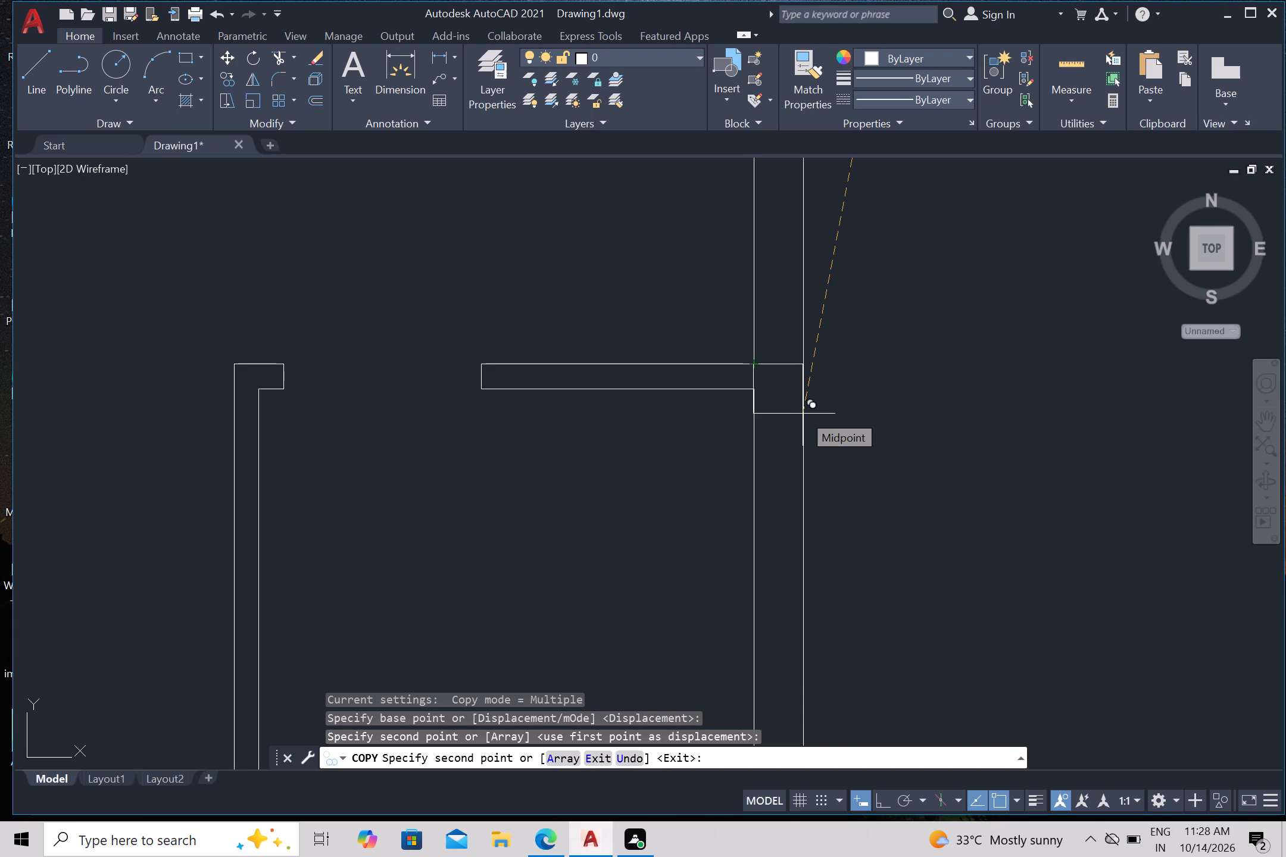
{"action": "left_click", "coordinate": [803, 414]}
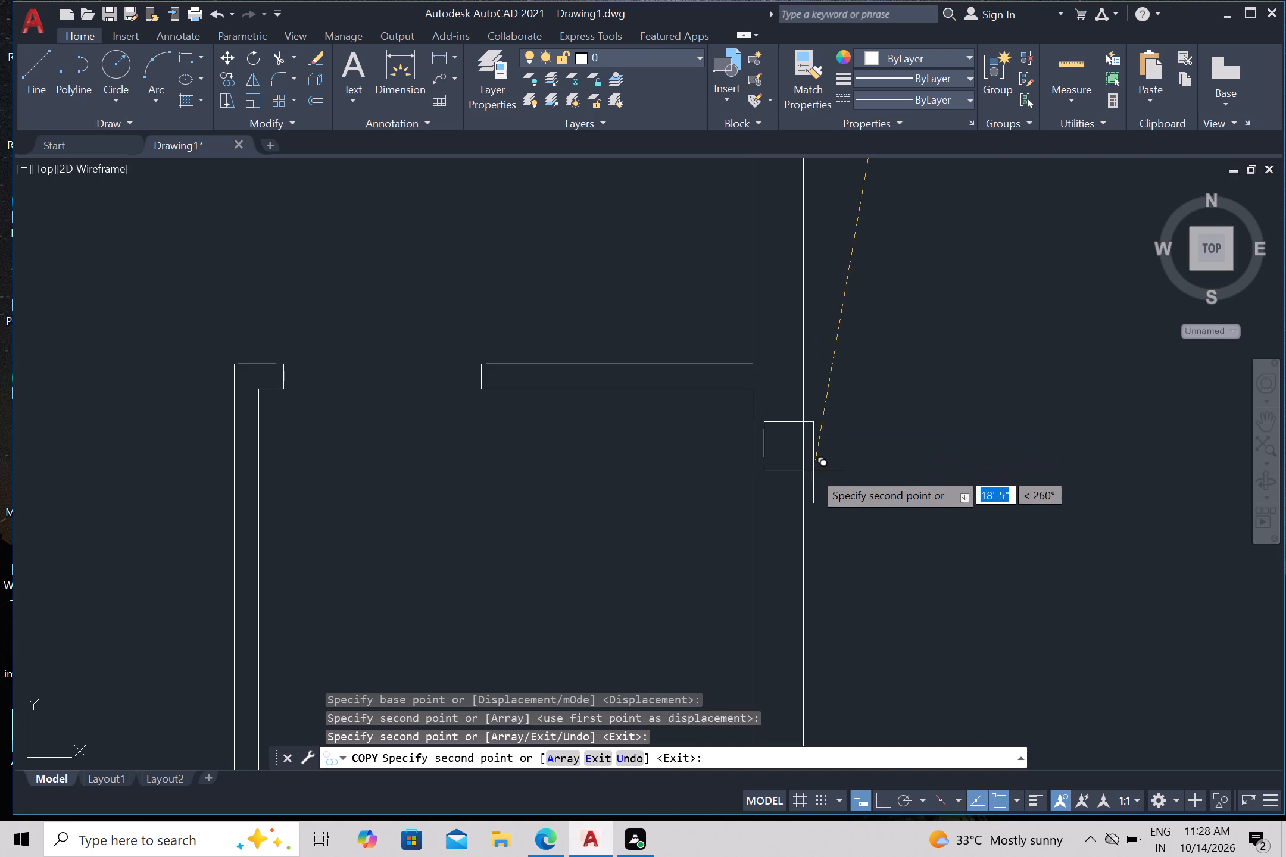
{"action": "scroll", "coordinate": [883, 522], "scroll_direction": "down", "scroll_amount": 3}
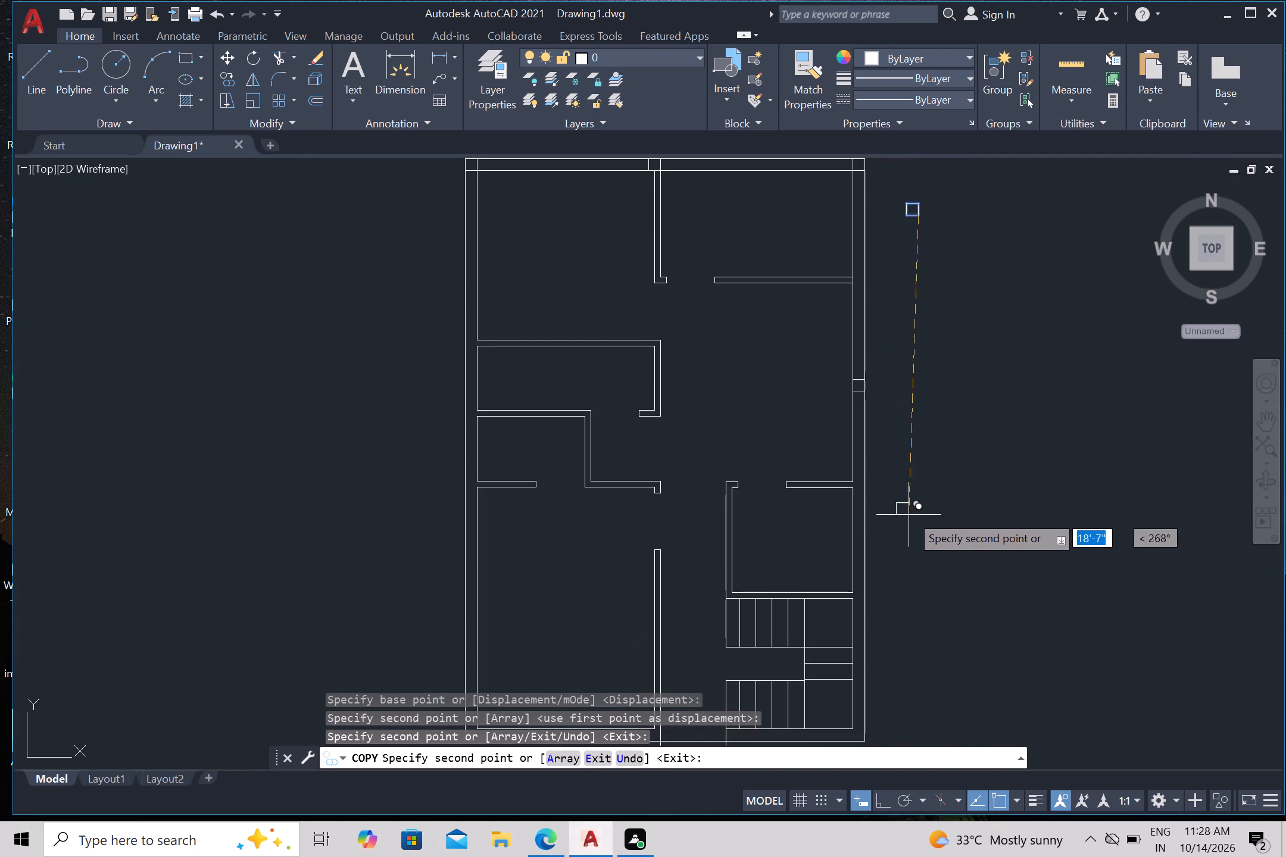
{"action": "key", "text": "Escape"}
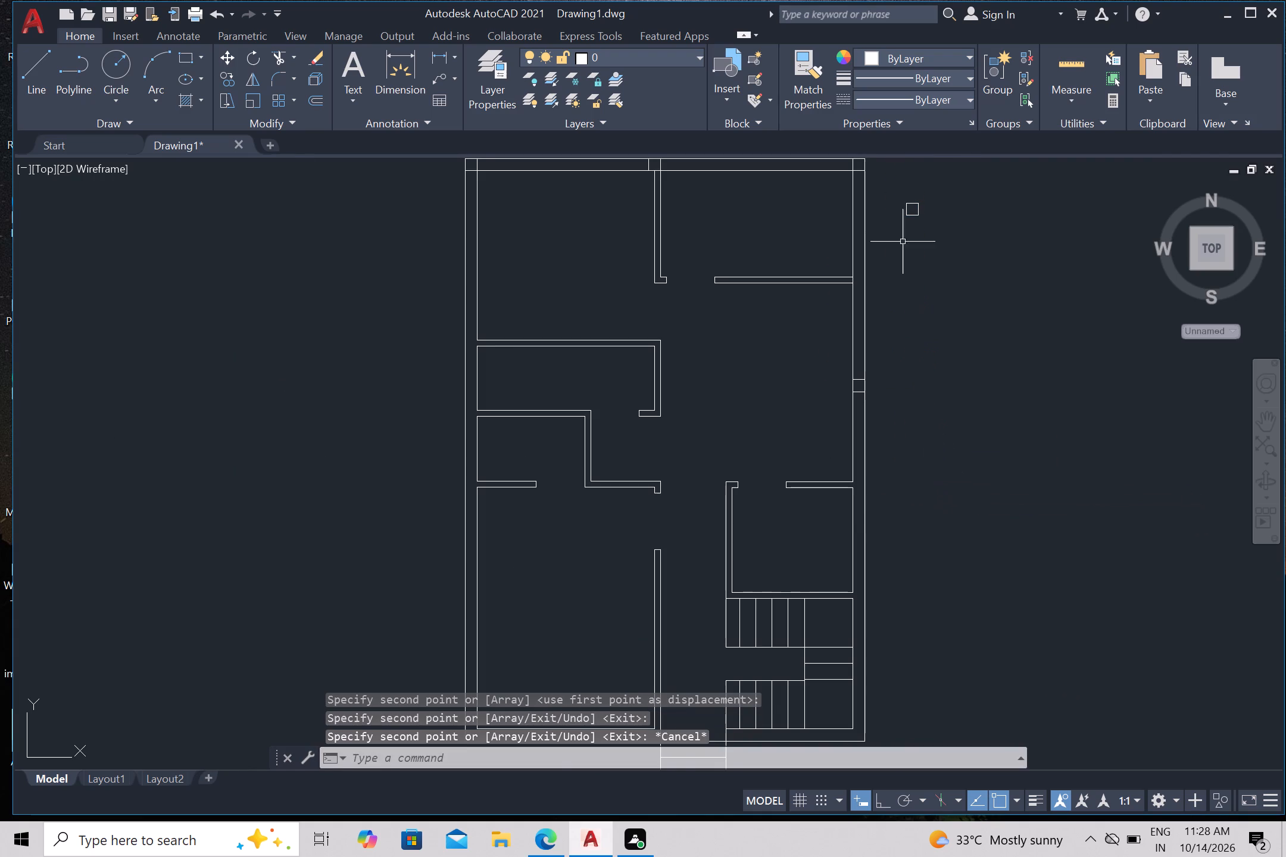
Erase the original 9" square standing outside the right outer wall.
{"action": "left_click", "coordinate": [896, 190]}
{"action": "left_click", "coordinate": [926, 214]}
{"action": "left_click", "coordinate": [889, 202]}
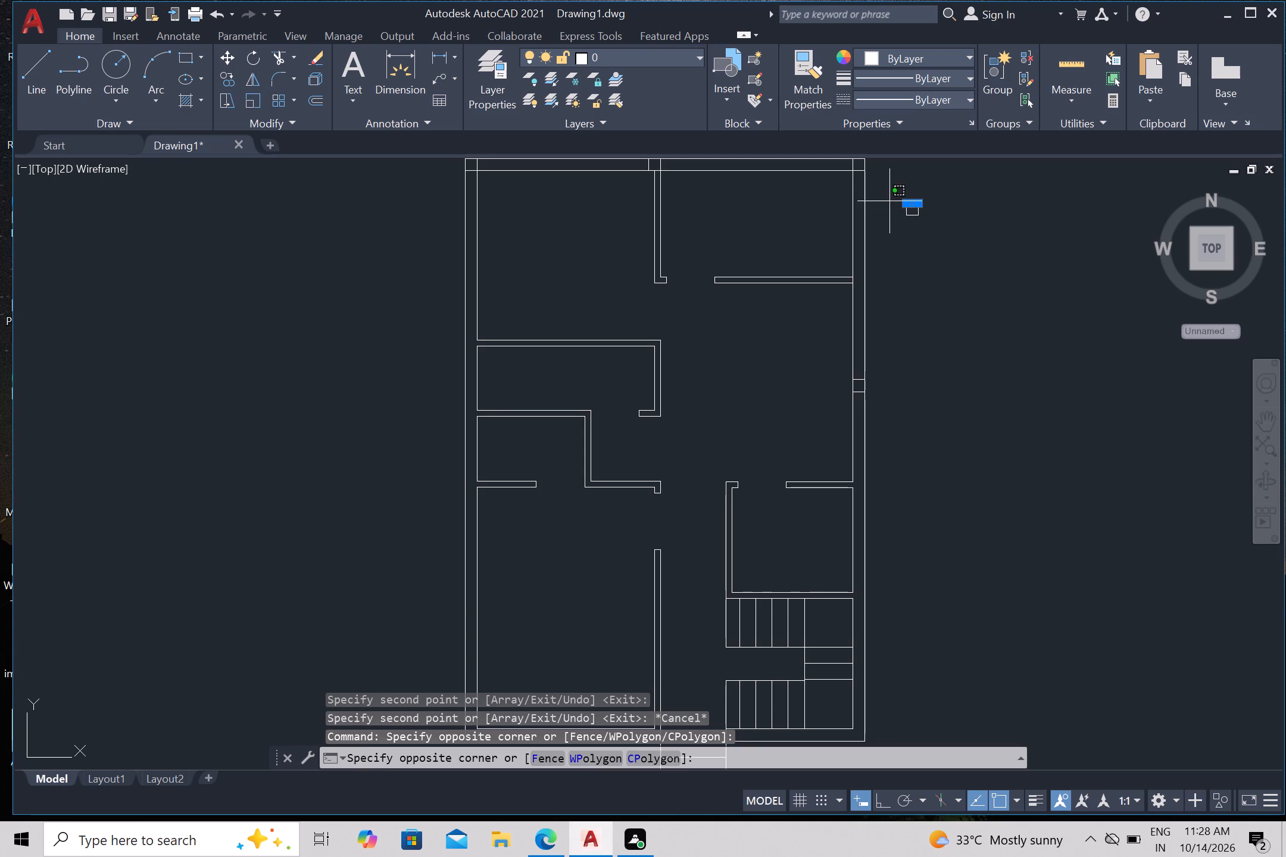
{"action": "left_click", "coordinate": [917, 215]}
{"action": "left_click_drag", "start_coordinate": [879, 182], "coordinate": [886, 182]}
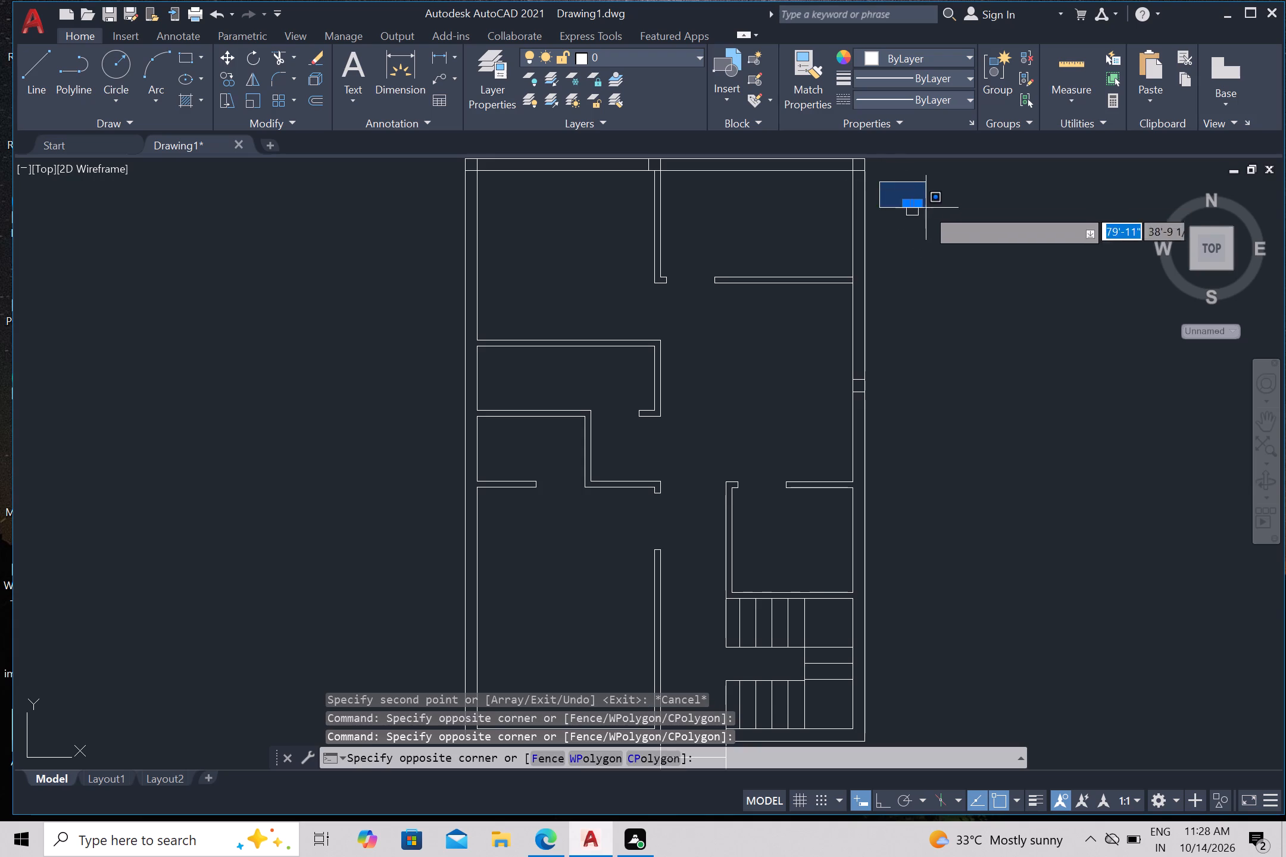
{"action": "left_click", "coordinate": [935, 232]}
{"action": "key", "text": "Delete"}
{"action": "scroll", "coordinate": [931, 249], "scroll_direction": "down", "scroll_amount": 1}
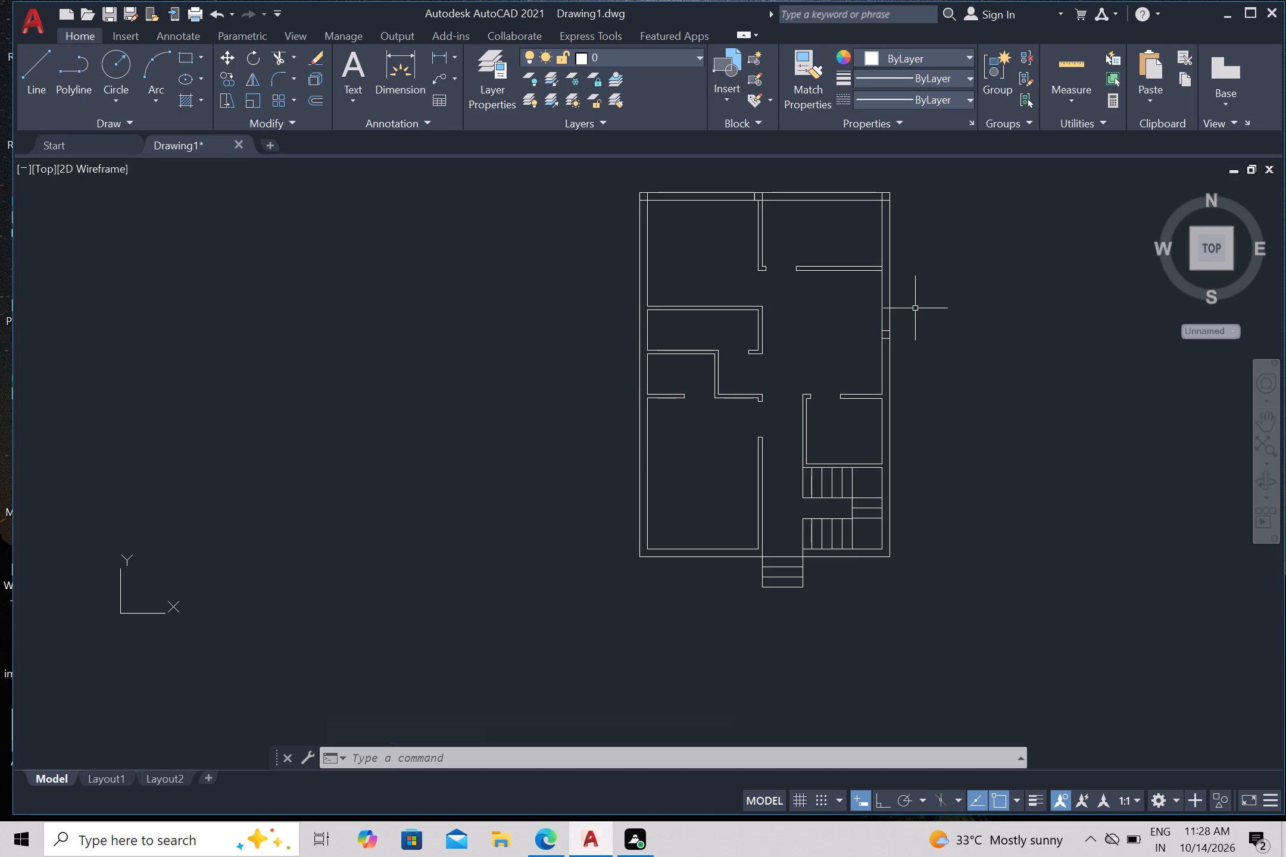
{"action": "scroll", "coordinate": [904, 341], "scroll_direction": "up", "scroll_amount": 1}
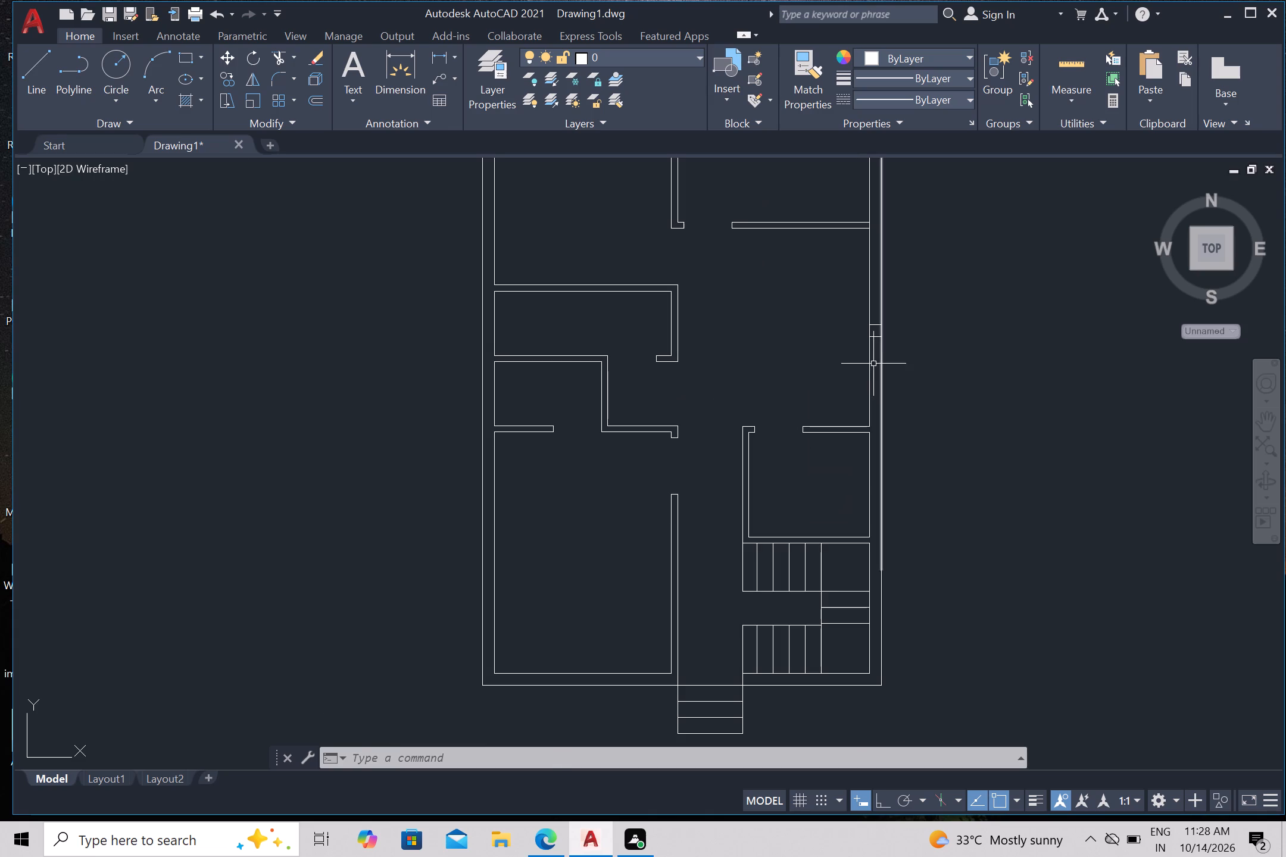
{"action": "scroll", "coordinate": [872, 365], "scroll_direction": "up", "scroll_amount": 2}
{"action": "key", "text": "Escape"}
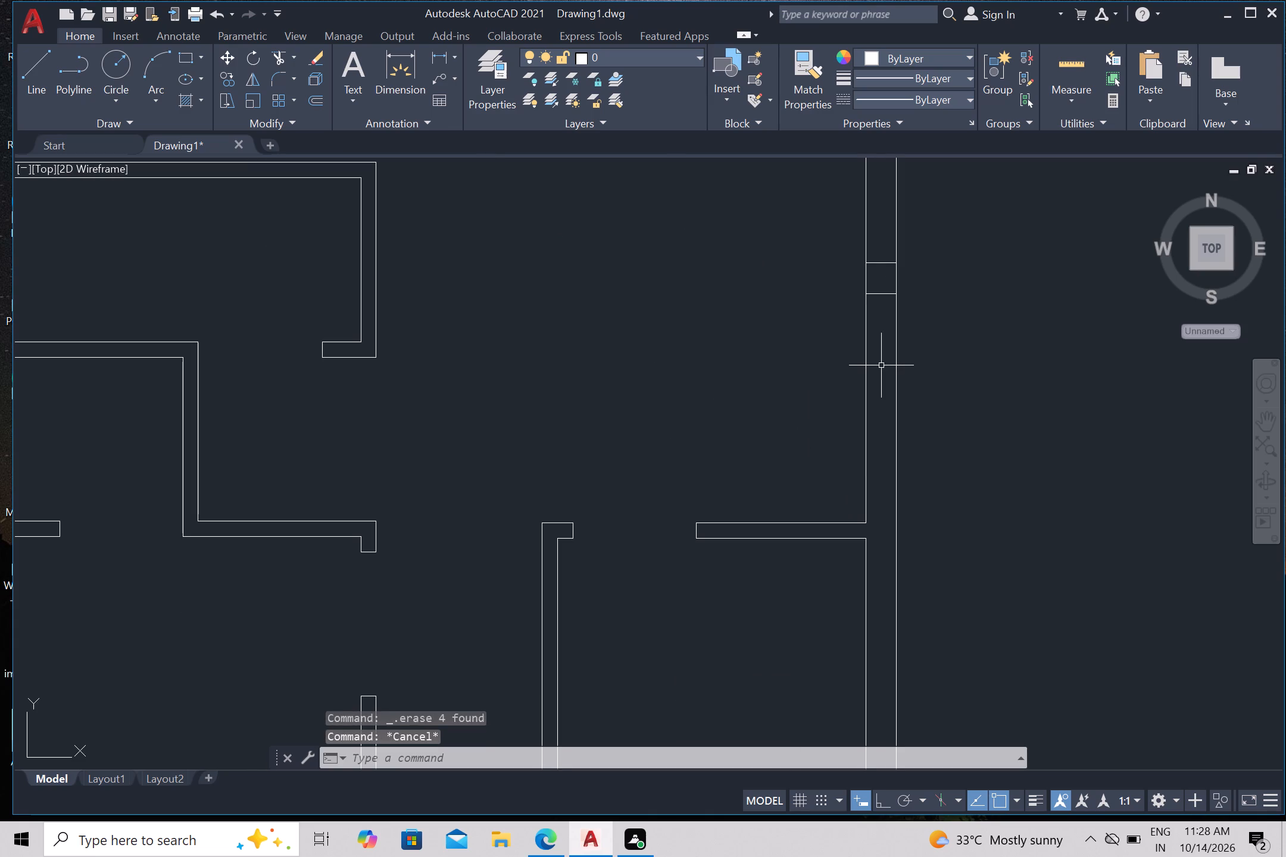
Erase the 9" square across the right outer wall and the one in the top-right corner of the outer walls.
{"action": "left_click", "coordinate": [856, 226]}
{"action": "left_click", "coordinate": [935, 338]}
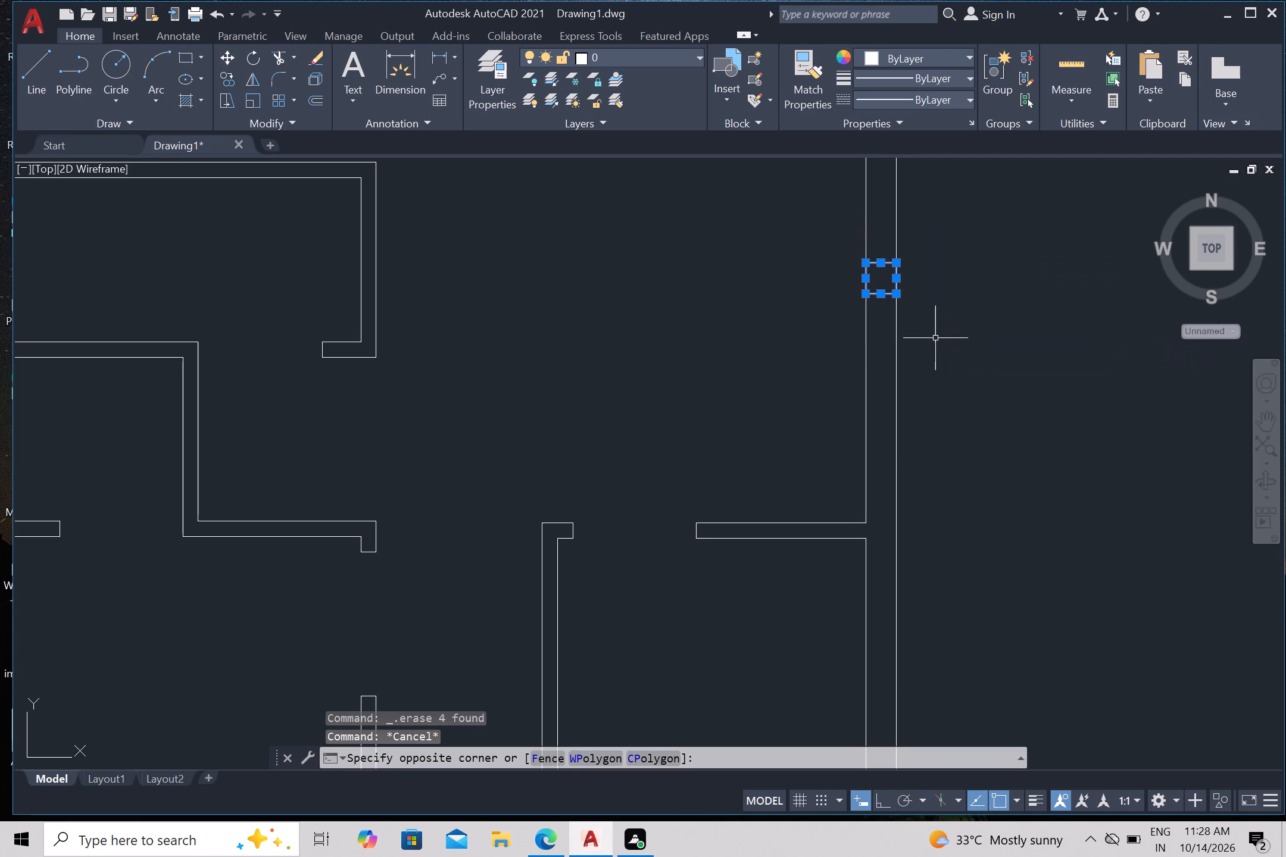
{"action": "key", "text": "Delete"}
{"action": "scroll", "coordinate": [935, 341], "scroll_direction": "down", "scroll_amount": 2}
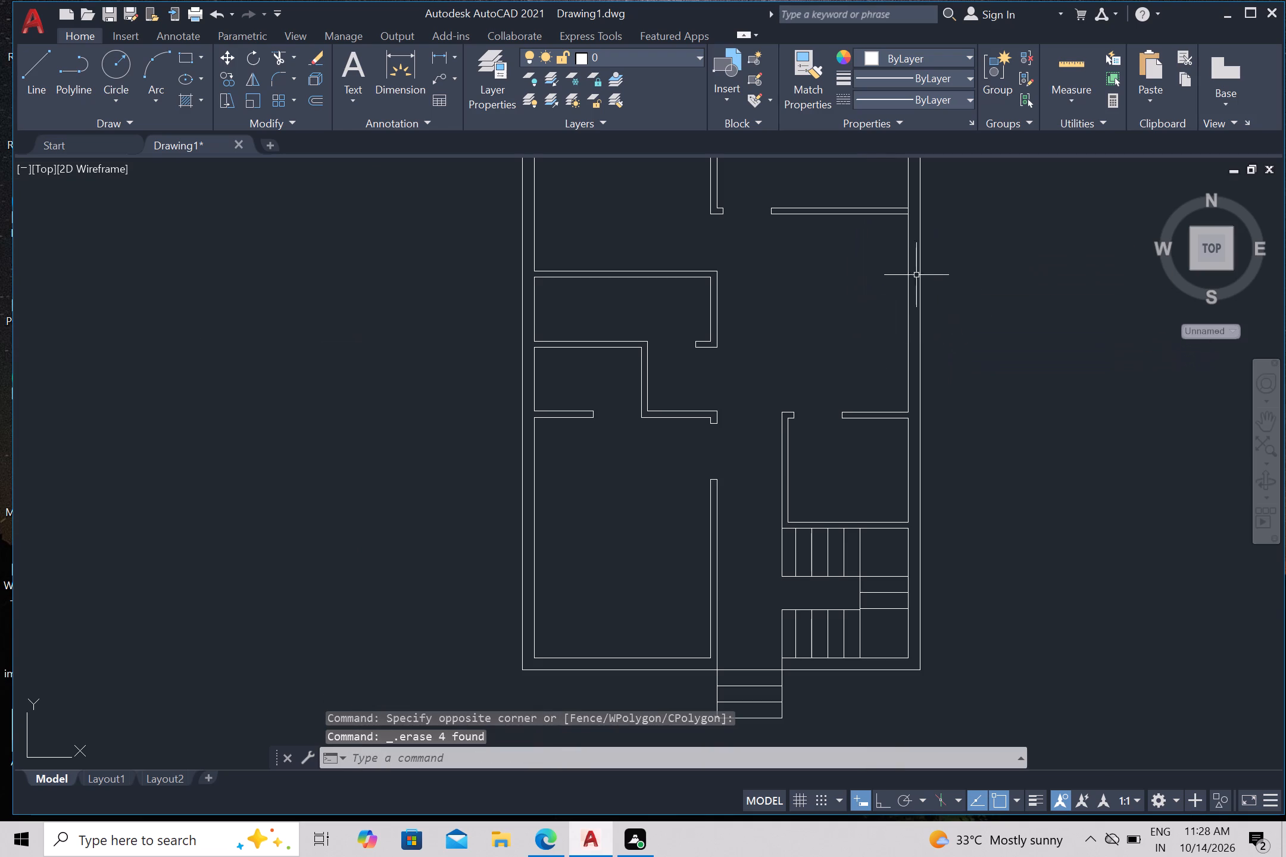
{"action": "scroll", "coordinate": [852, 293], "scroll_direction": "down", "scroll_amount": 2}
{"action": "middle_click_drag", "start_coordinate": [849, 315], "coordinate": [798, 561]}
{"action": "scroll", "coordinate": [834, 411], "scroll_direction": "up", "scroll_amount": 3}
{"action": "left_click", "coordinate": [750, 585]}
{"action": "left_click", "coordinate": [869, 677]}
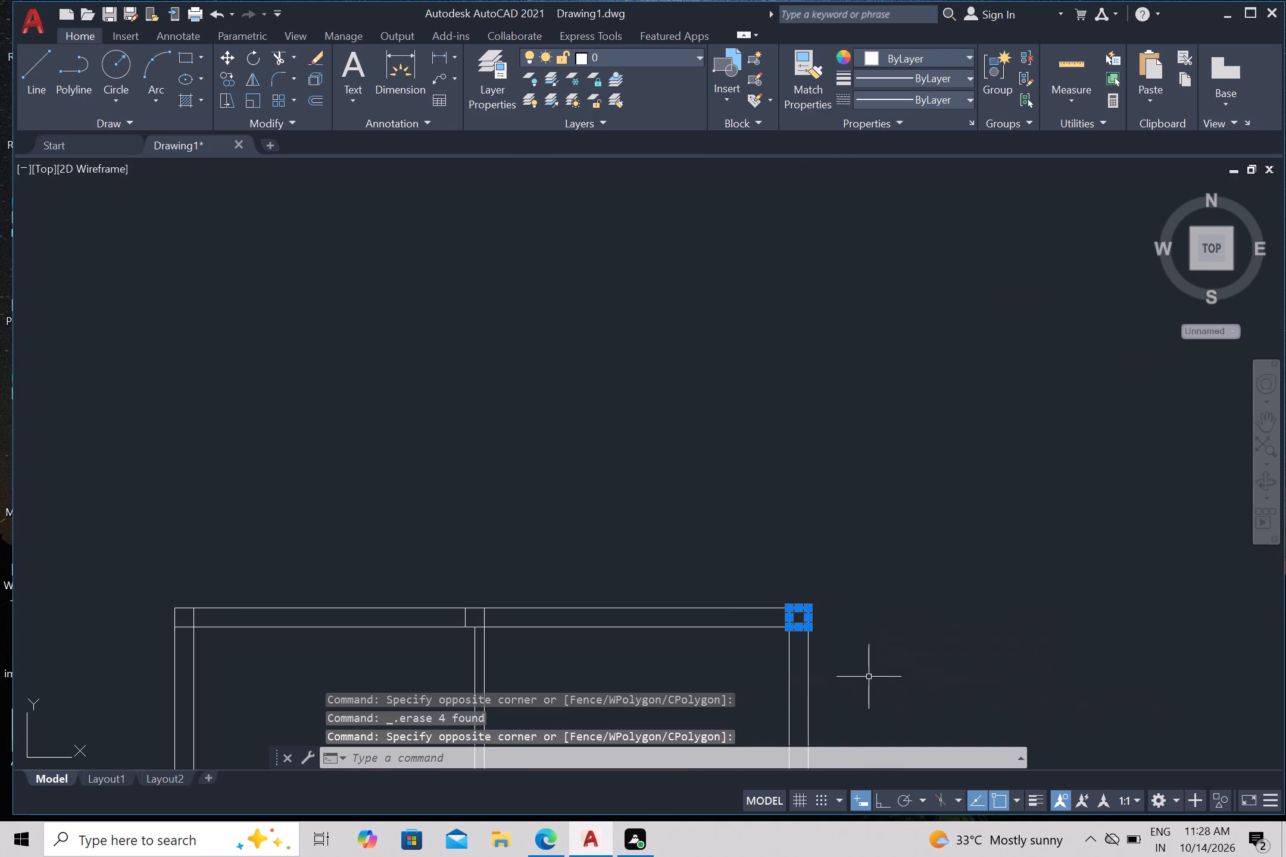
{"action": "key", "text": "Delete"}
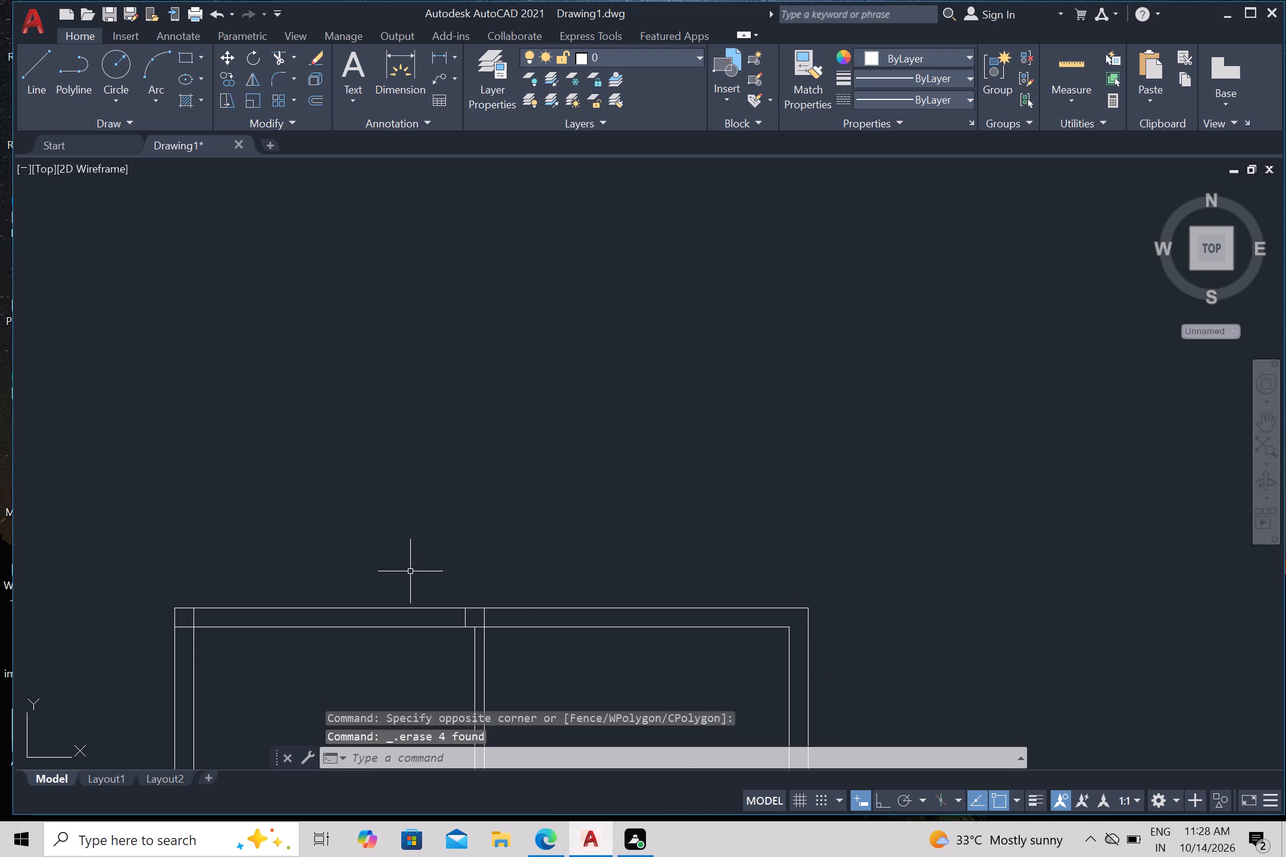
Erase the 9" square lines in the top outer wall above the partition and in the top-left corner.
{"action": "left_click", "coordinate": [415, 576]}
{"action": "left_click", "coordinate": [526, 656]}
{"action": "key", "text": "Delete"}
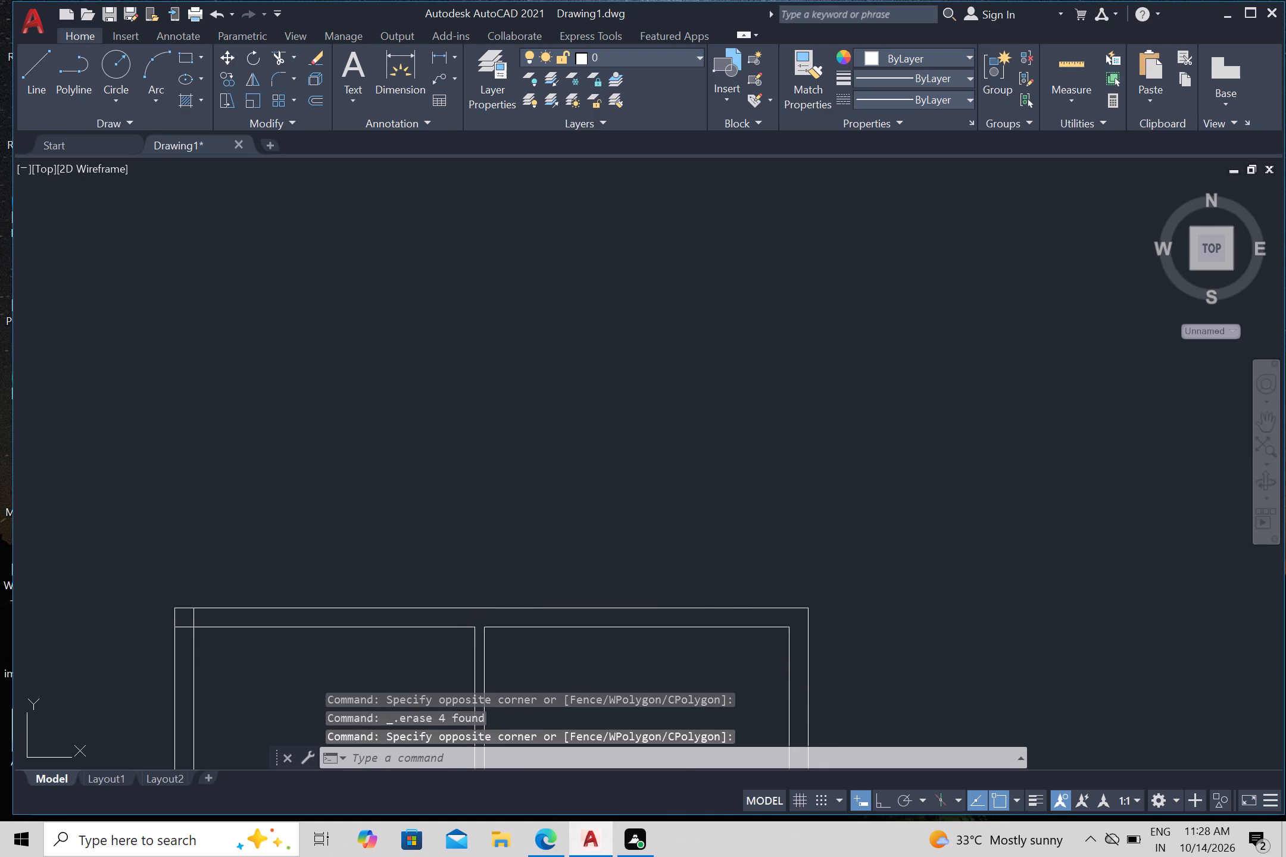
{"action": "left_click_drag", "start_coordinate": [124, 574], "coordinate": [139, 574]}
{"action": "left_click", "coordinate": [251, 661]}
{"action": "key", "text": "Delete"}
With Ortho on, draw a closed 3' by 9" rectangle with lines in the empty space outside the right outer wall.
{"action": "scroll", "coordinate": [255, 651], "scroll_direction": "down", "scroll_amount": 2}
{"action": "middle_click_drag", "start_coordinate": [425, 681], "coordinate": [575, 528]}
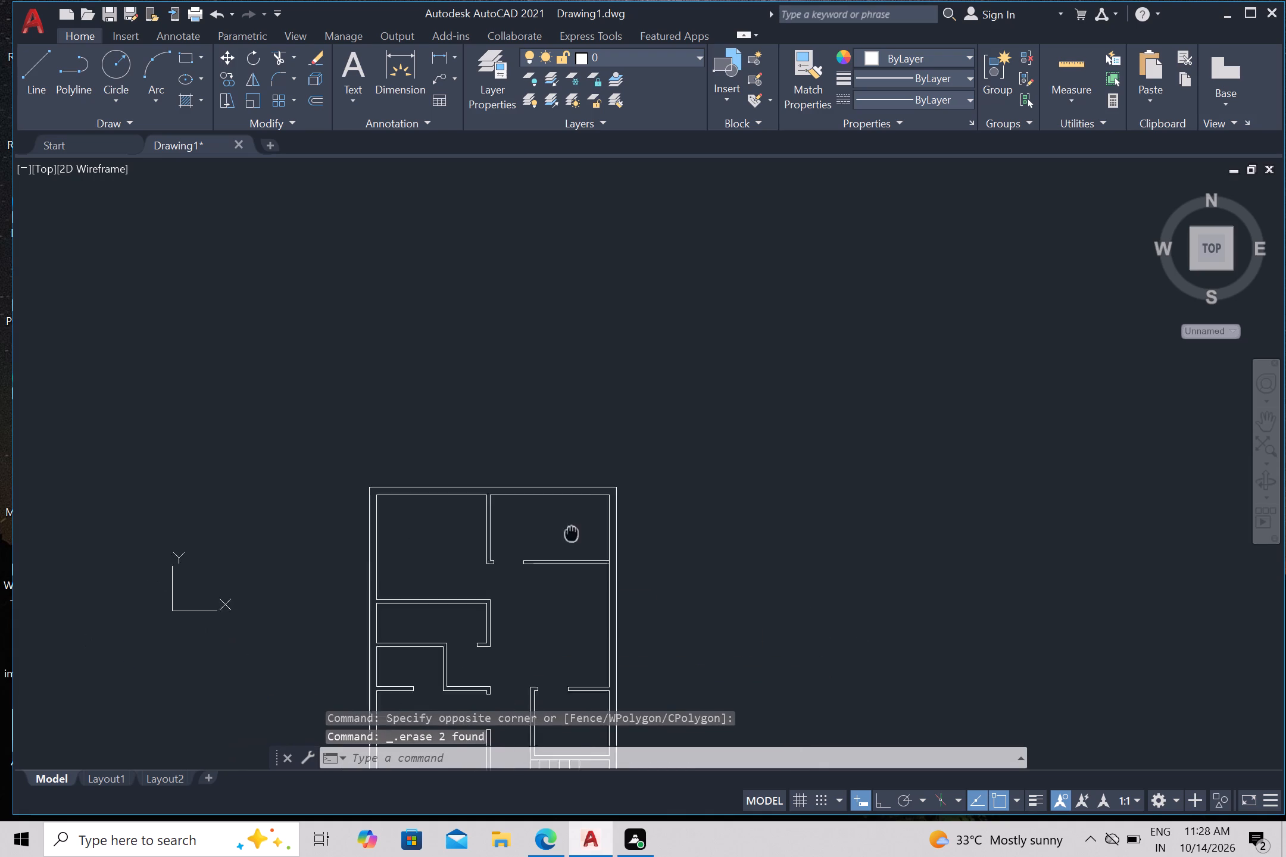
{"action": "middle_click_drag", "start_coordinate": [575, 528], "coordinate": [732, 293]}
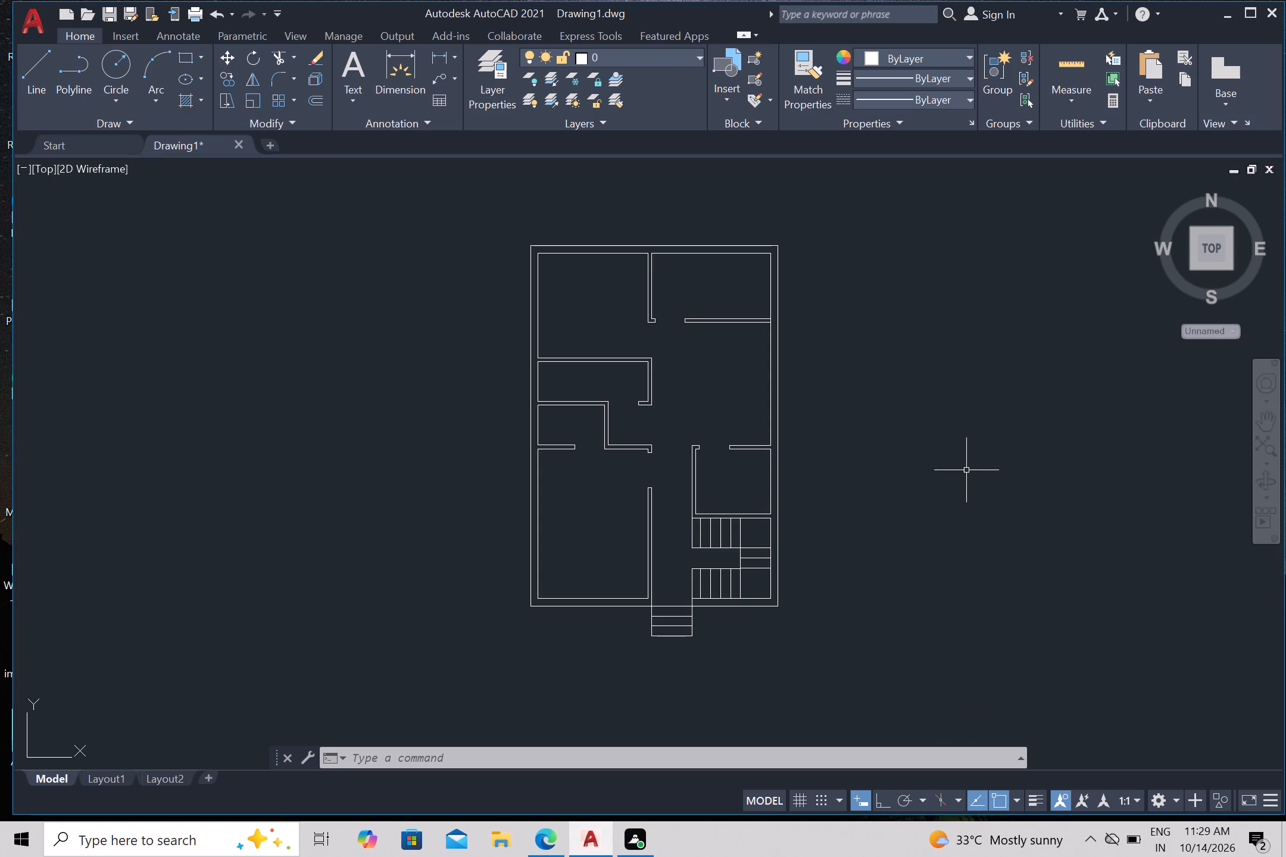
{"action": "key", "text": "l"}
{"action": "key", "text": "Return"}
{"action": "left_click", "coordinate": [874, 443]}
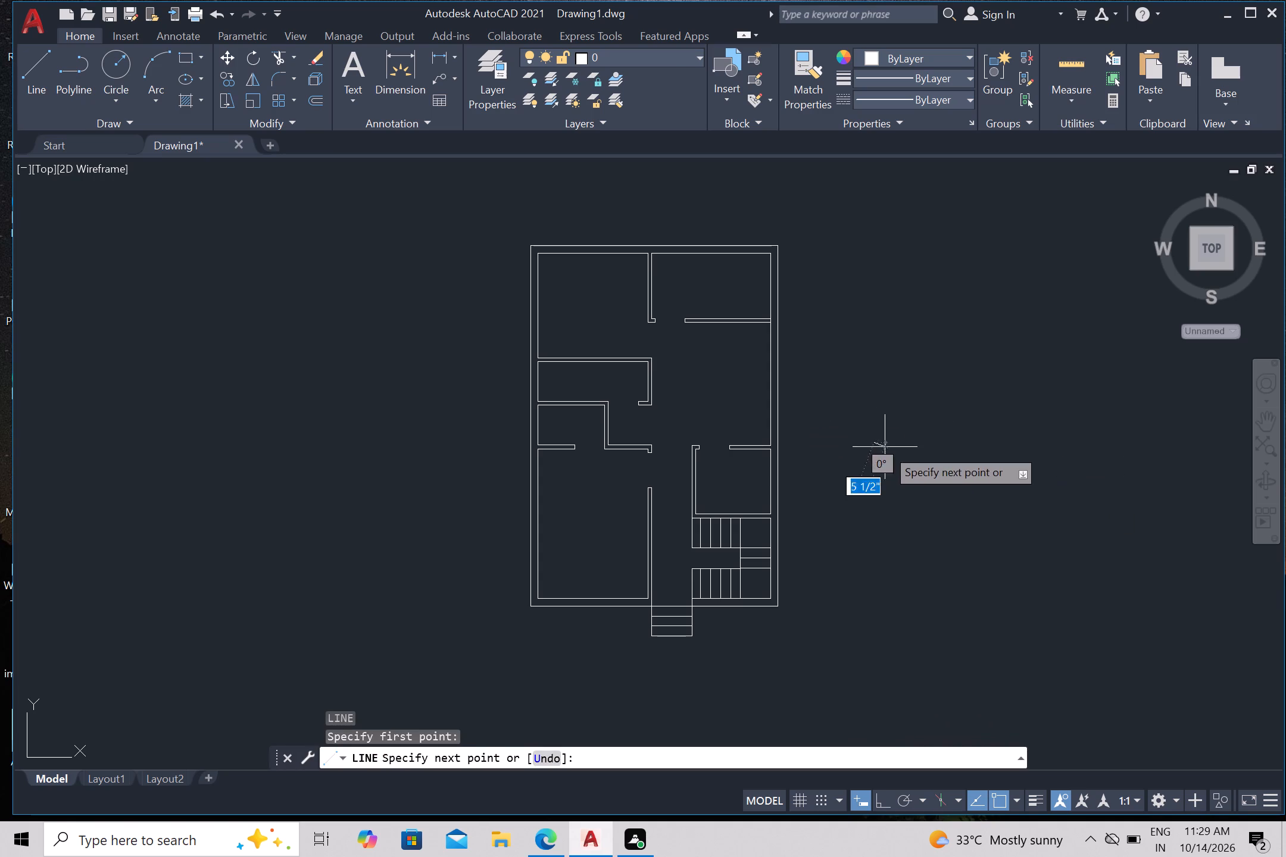
{"action": "left_click", "coordinate": [876, 802]}
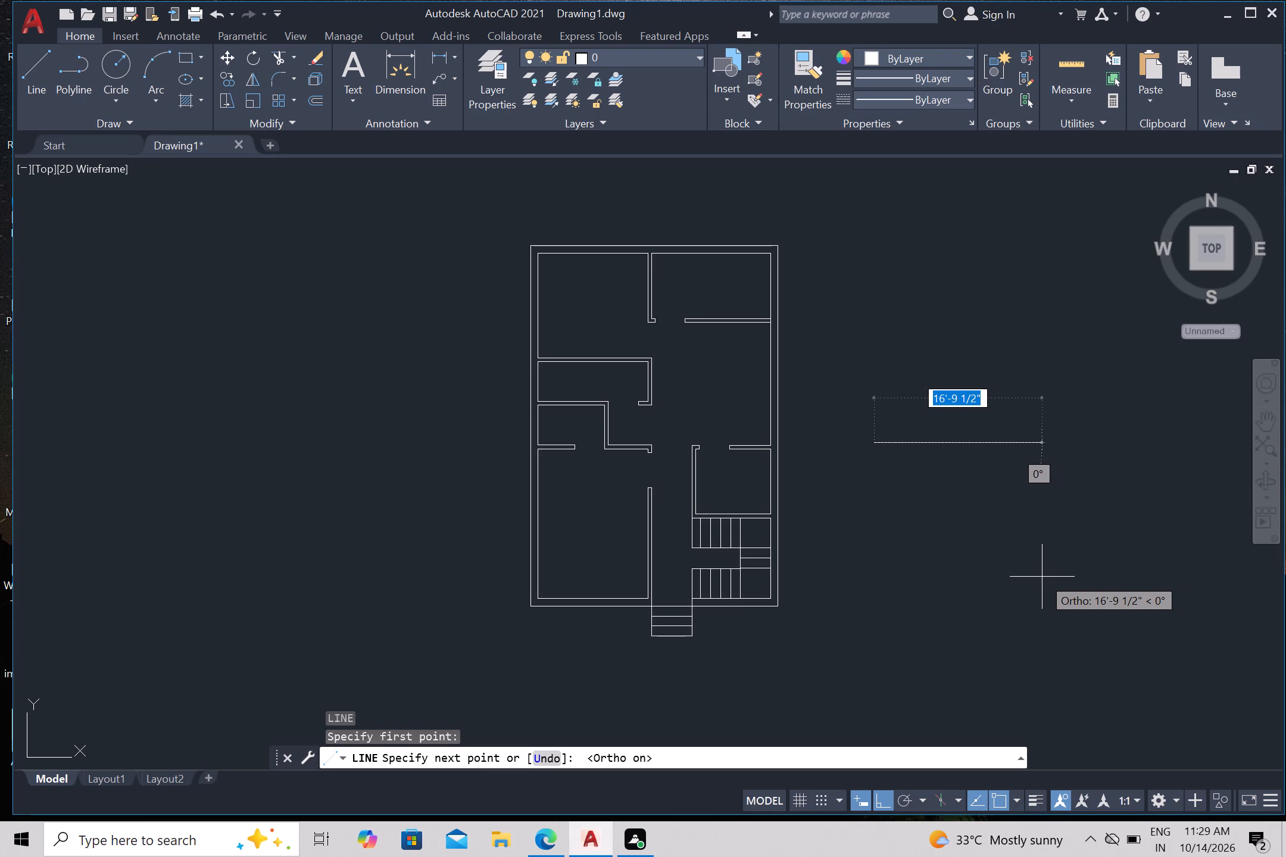
{"action": "key", "text": "3"}
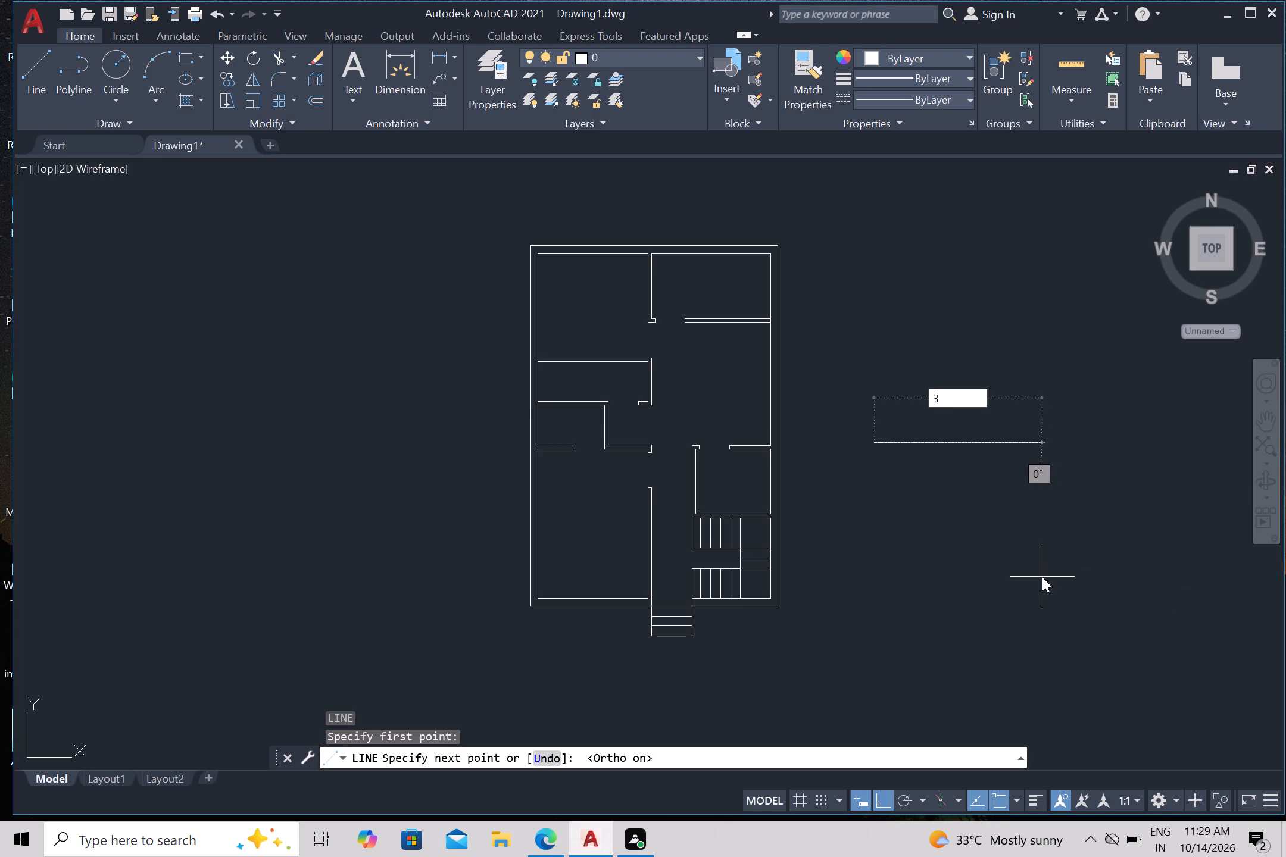
{"action": "key", "text": "apostrophe"}
{"action": "key", "text": "Return"}
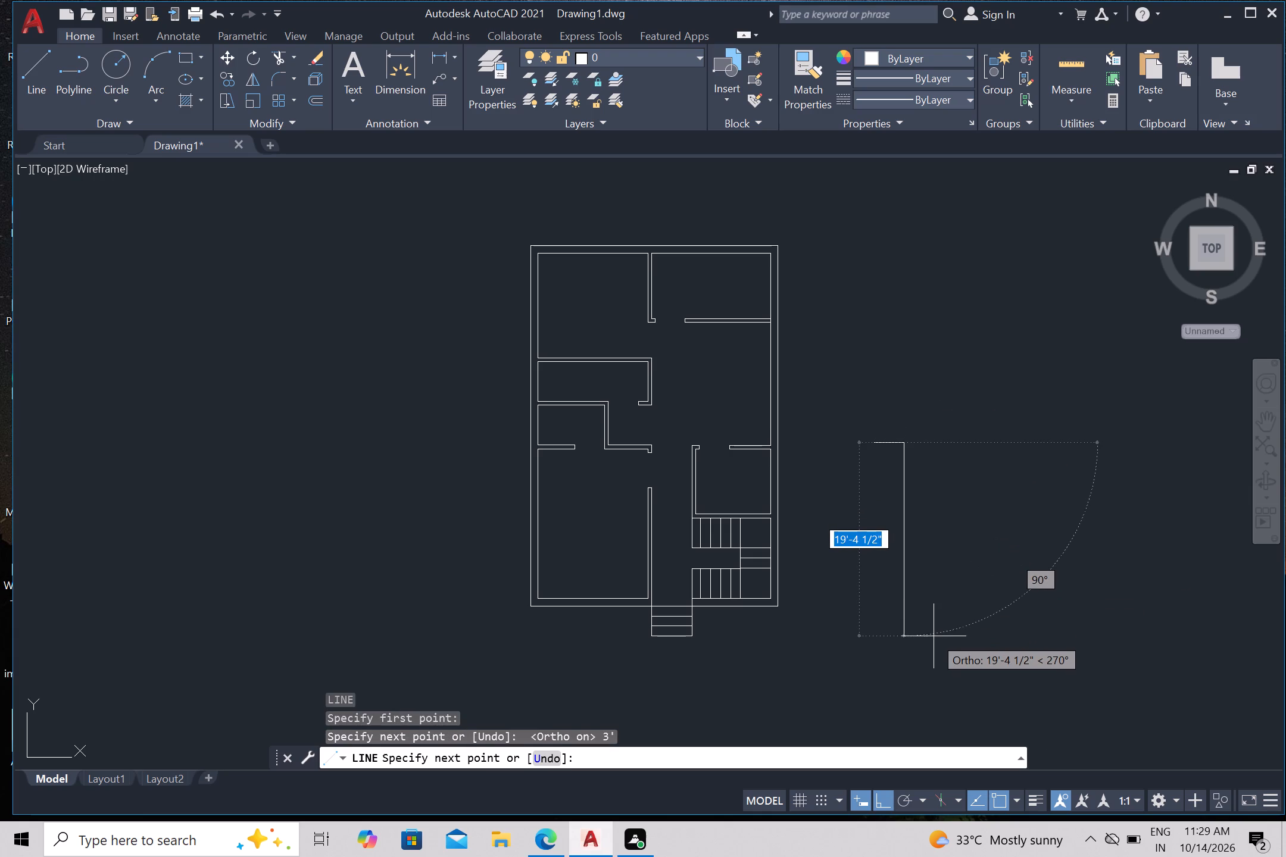
{"action": "type", "text": "9\""}
{"action": "key", "text": "Return"}
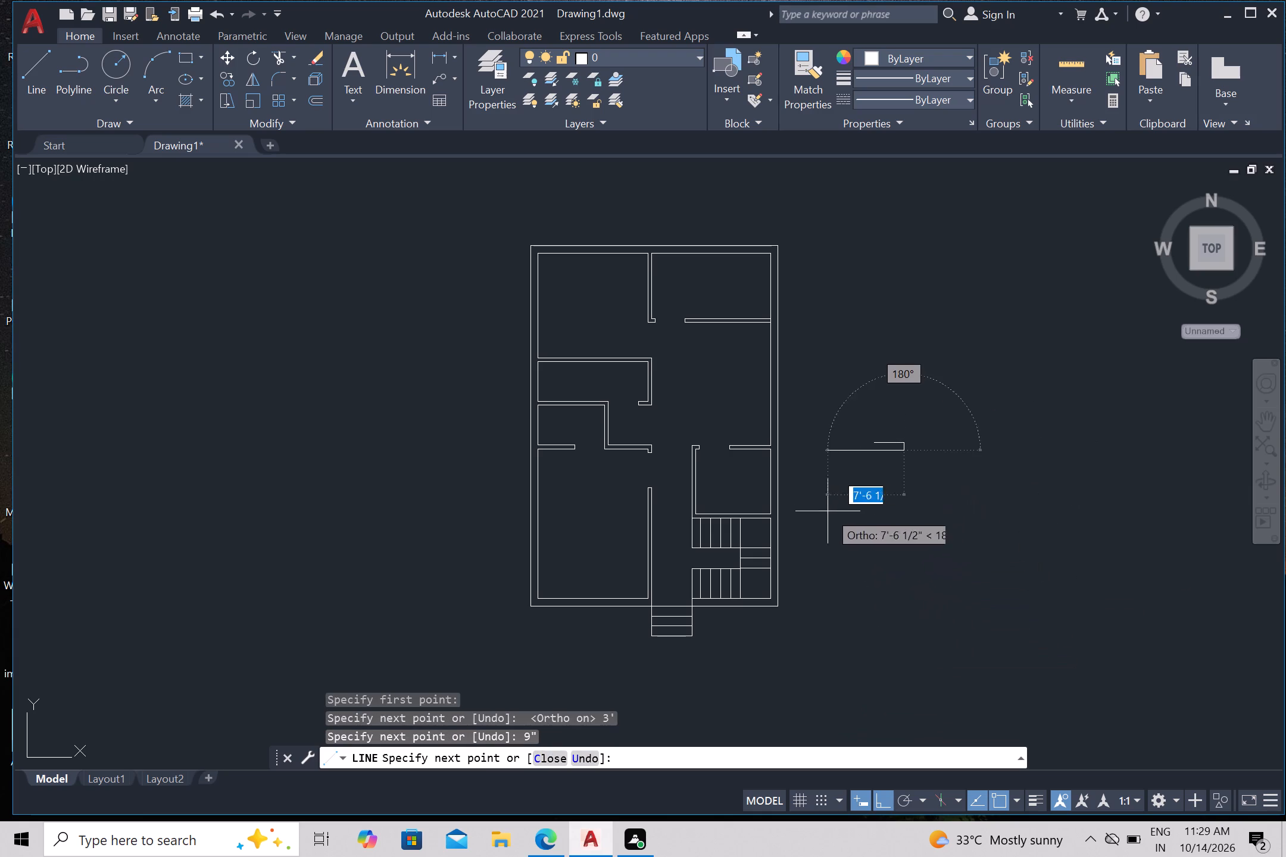
{"action": "key", "text": "3"}
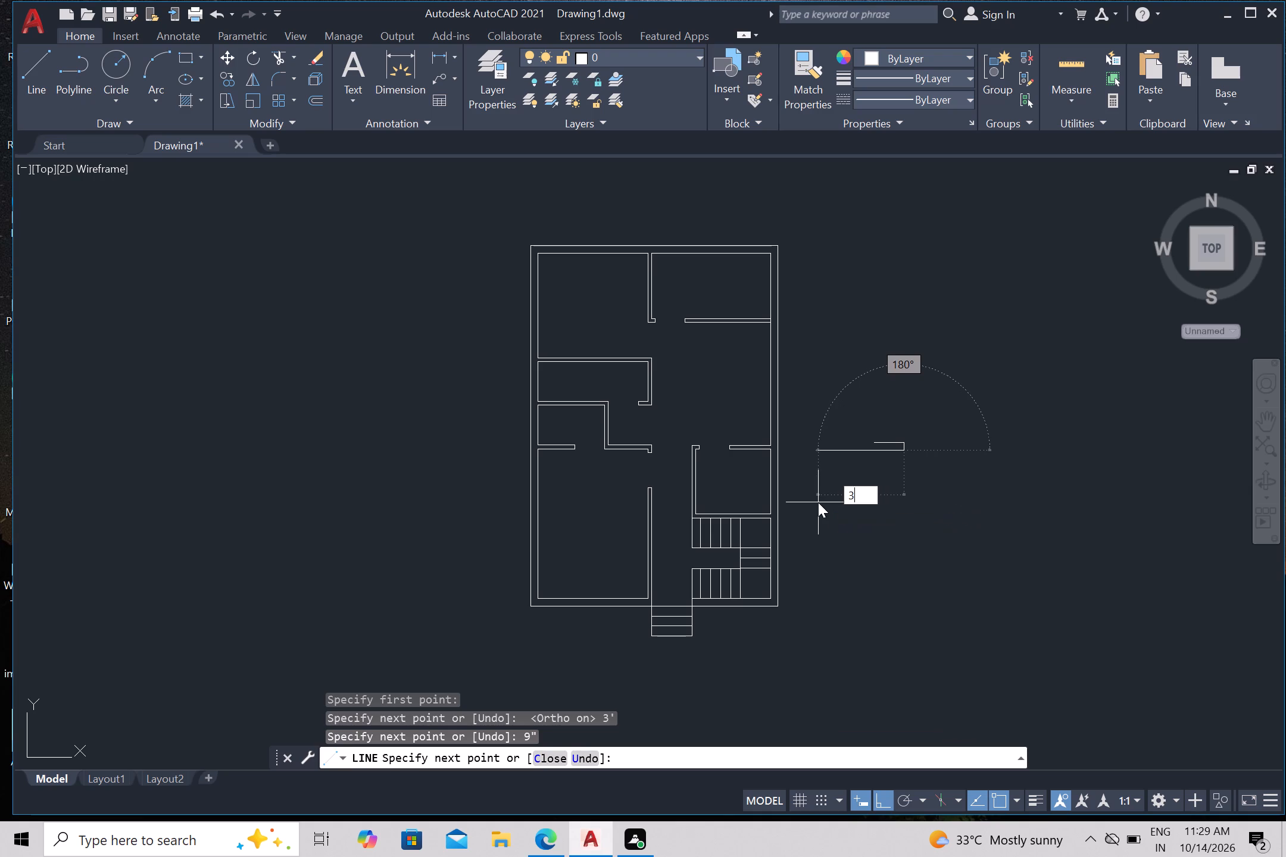
{"action": "key", "text": "apostrophe"}
{"action": "key", "text": "Return"}
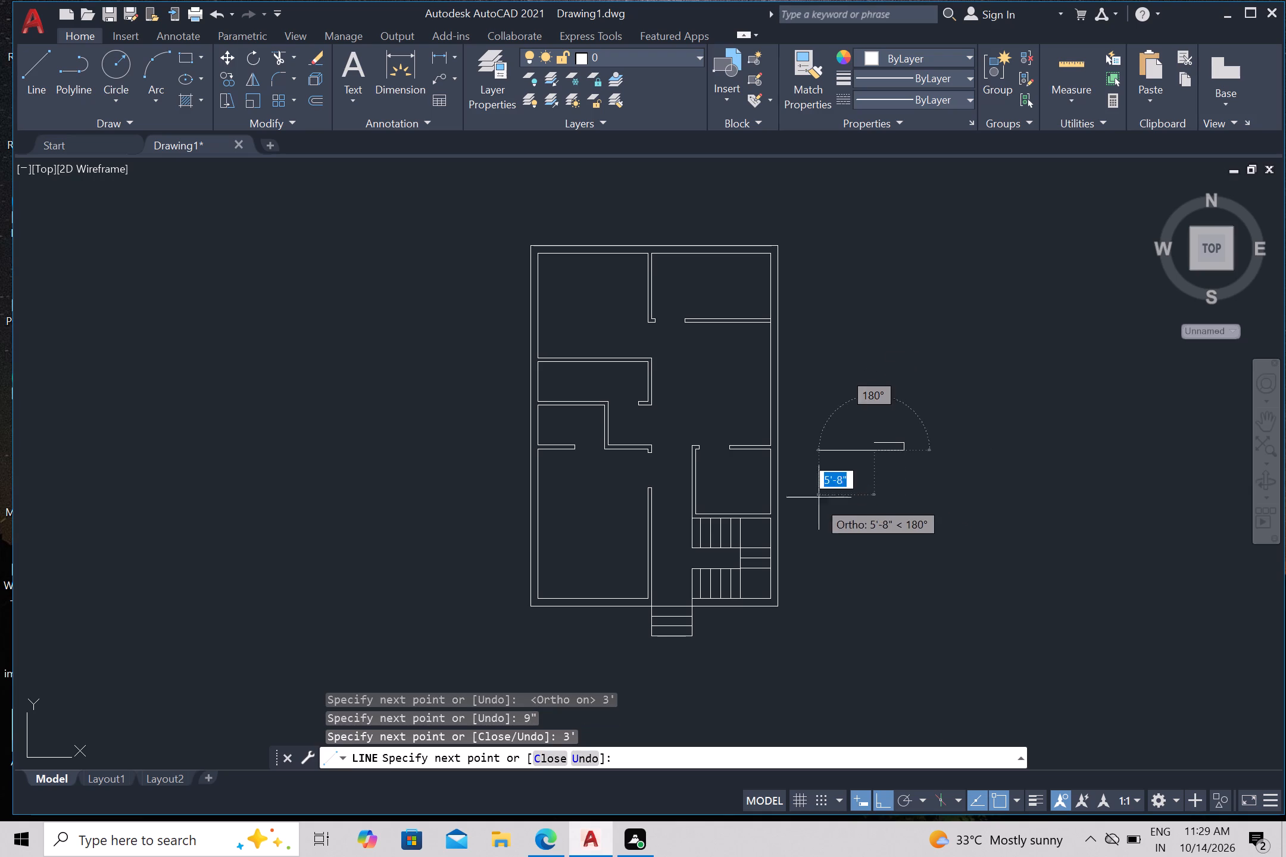
{"action": "key", "text": "c"}
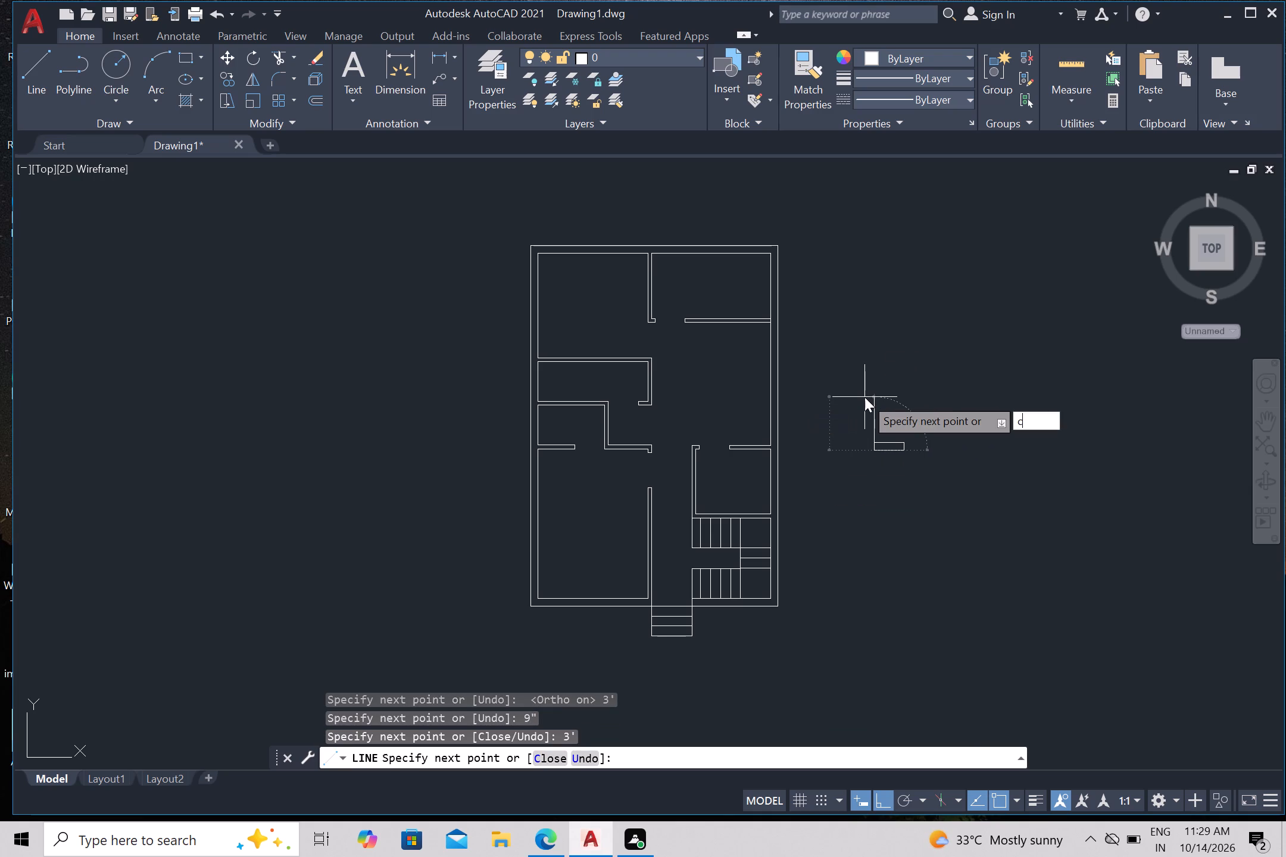
{"action": "key", "text": "Return"}
Draw a horizontal centre line across the 3' by 9" rectangle, joining the midpoints of its short sides.
{"action": "scroll", "coordinate": [889, 509], "scroll_direction": "up", "scroll_amount": 1}
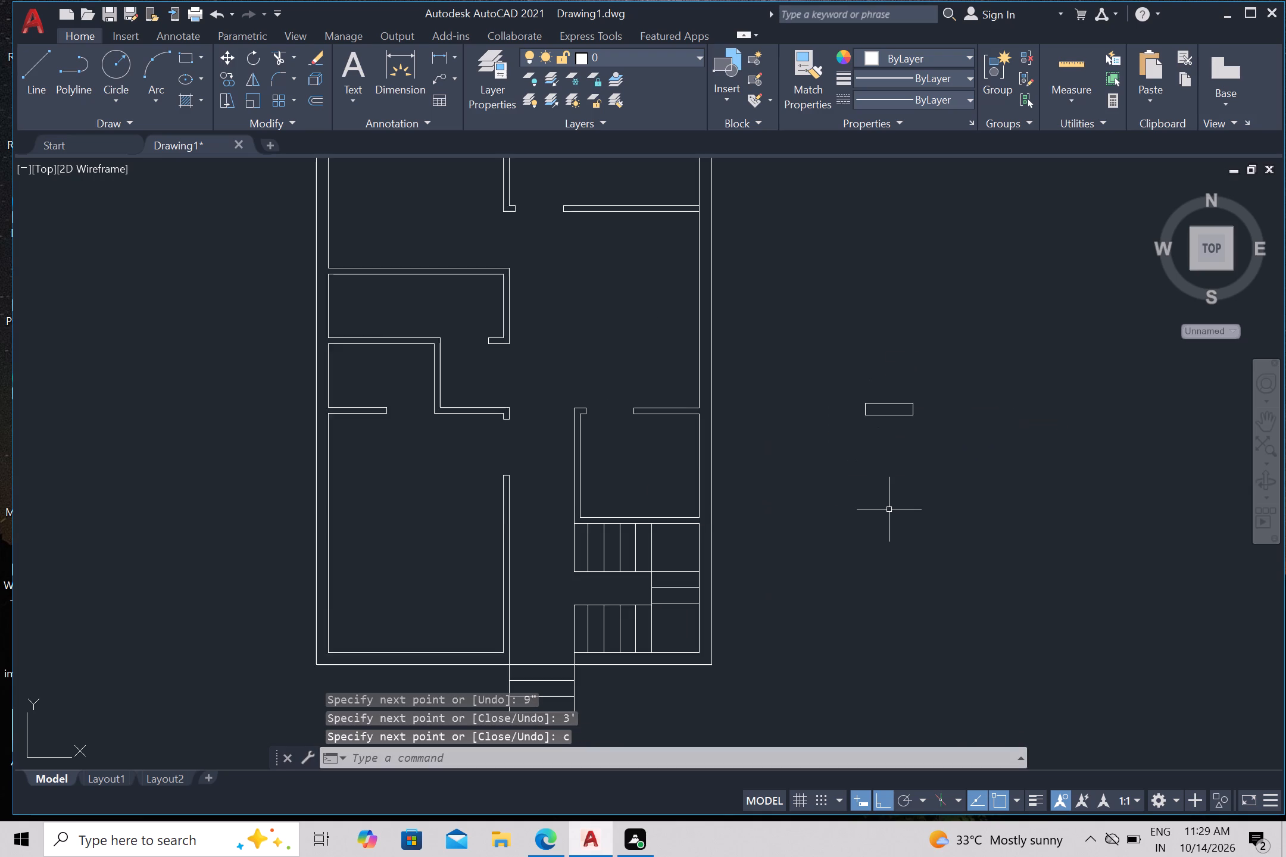
{"action": "scroll", "coordinate": [889, 509], "scroll_direction": "up", "scroll_amount": 1}
{"action": "key", "text": "Escape"}
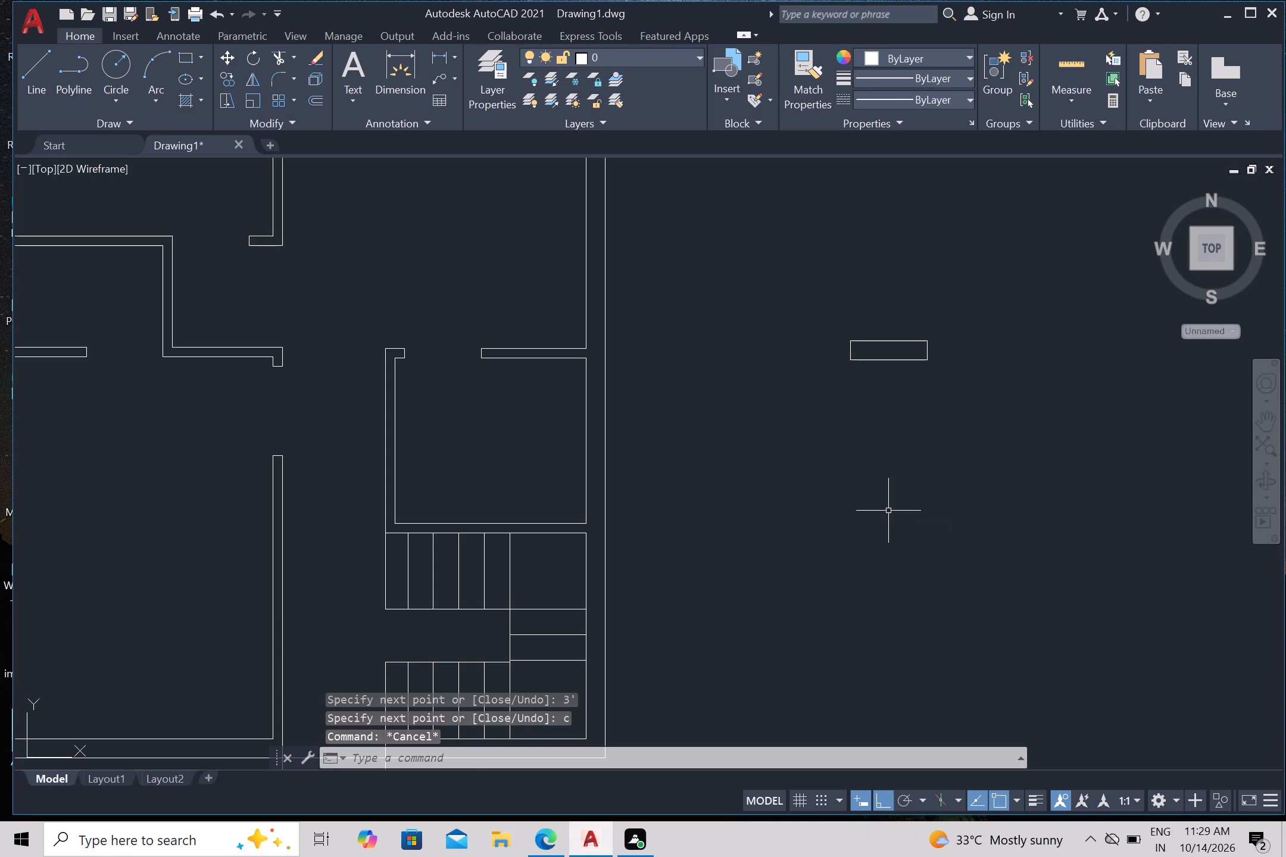
{"action": "key", "text": "l"}
{"action": "key", "text": "Return"}
{"action": "scroll", "coordinate": [863, 363], "scroll_direction": "up", "scroll_amount": 2}
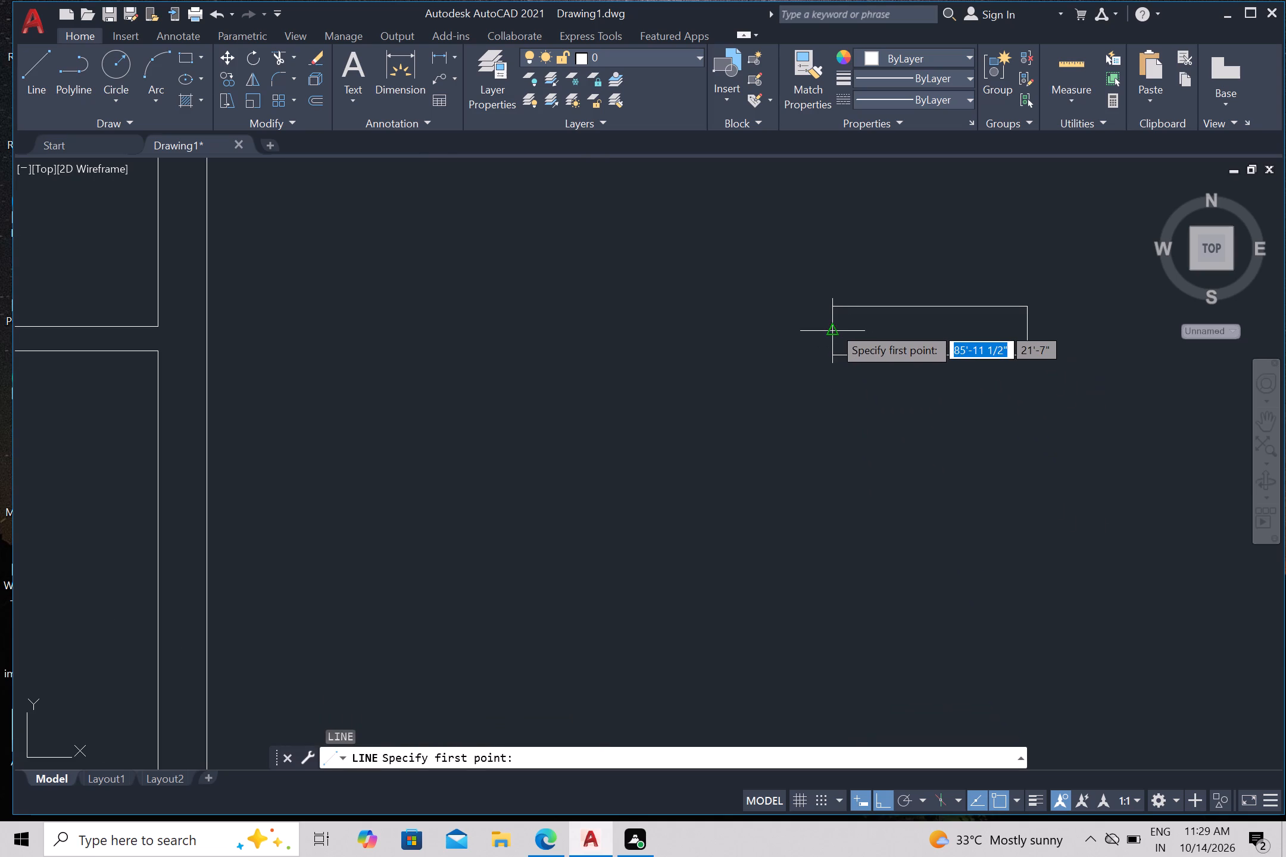
{"action": "left_click", "coordinate": [833, 326]}
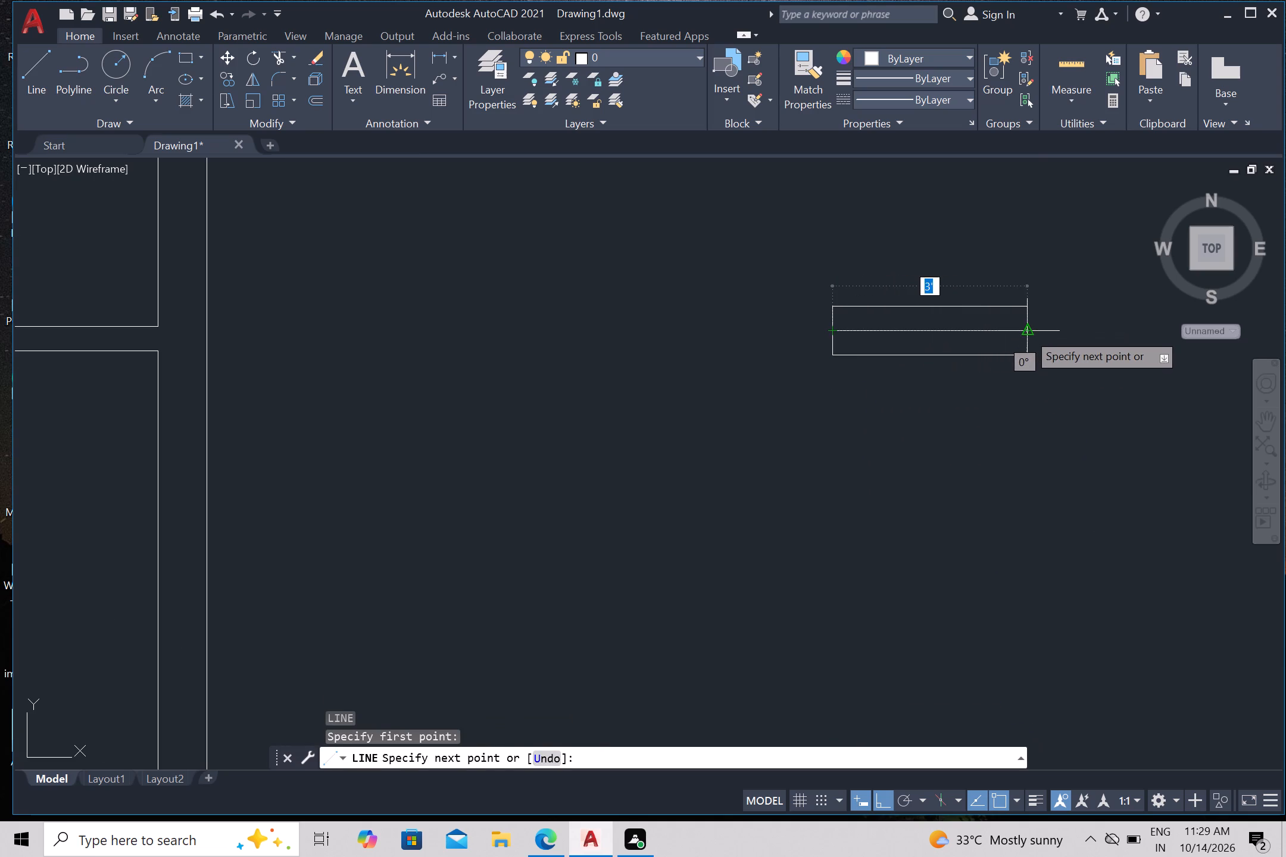
{"action": "left_click", "coordinate": [1027, 332]}
{"action": "key", "text": "Escape"}
With Ortho off, copy the window symbol by its lower midpoint to the inner-face midpoints of the top outer wall in both upper rooms.
{"action": "scroll", "coordinate": [1009, 372], "scroll_direction": "down", "scroll_amount": 3}
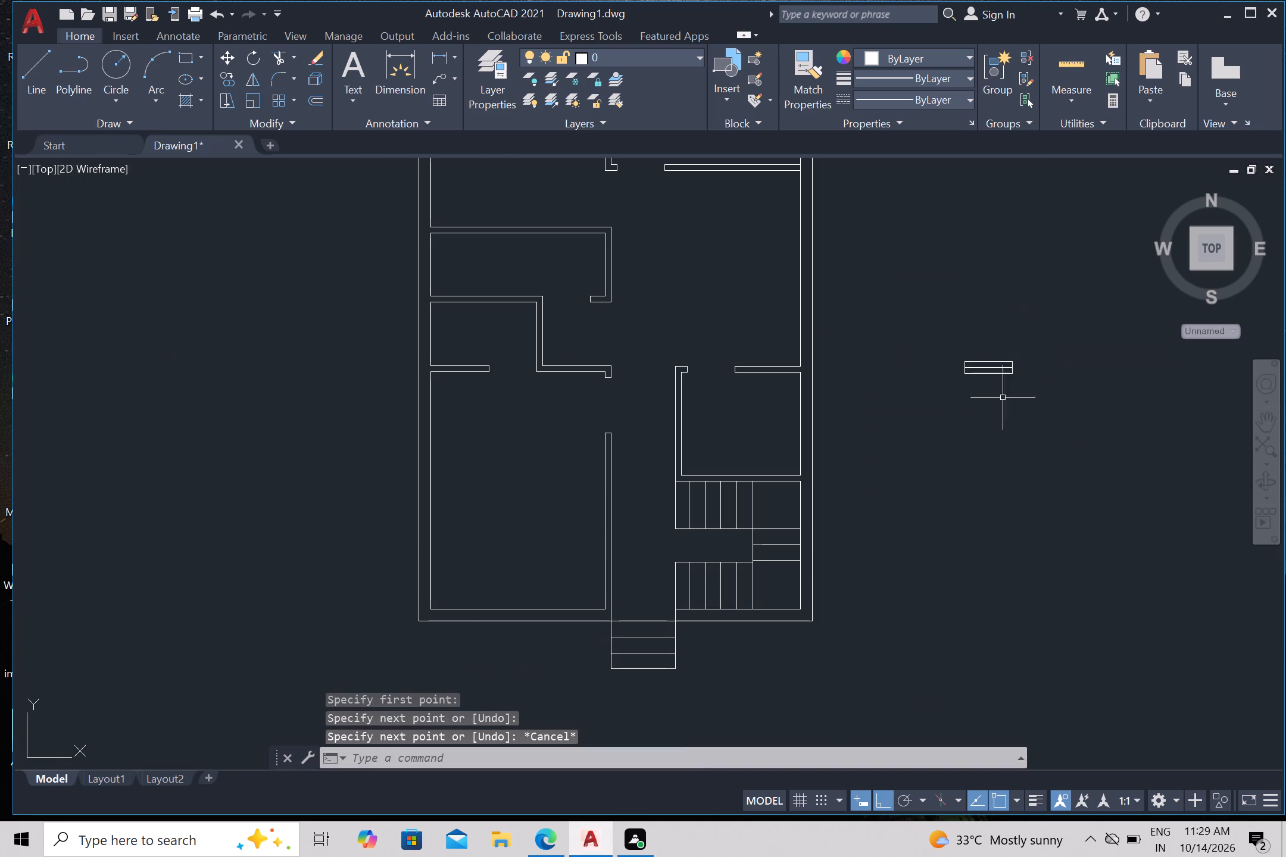
{"action": "scroll", "coordinate": [970, 429], "scroll_direction": "down", "scroll_amount": 1}
{"action": "middle_click_drag", "start_coordinate": [956, 441], "coordinate": [906, 534]}
{"action": "left_click", "coordinate": [893, 446]}
{"action": "left_click", "coordinate": [995, 520]}
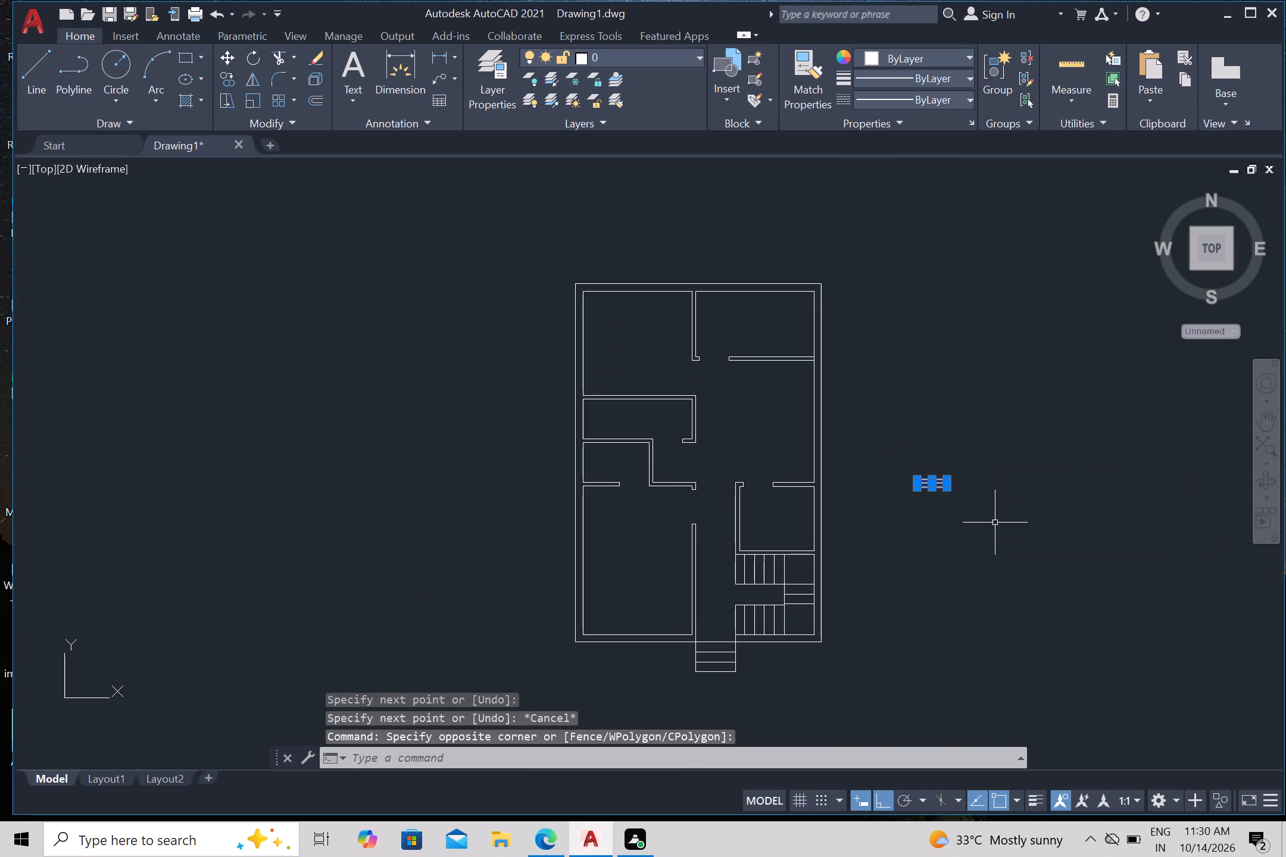
{"action": "type", "text": "co"}
{"action": "key", "text": "Return"}
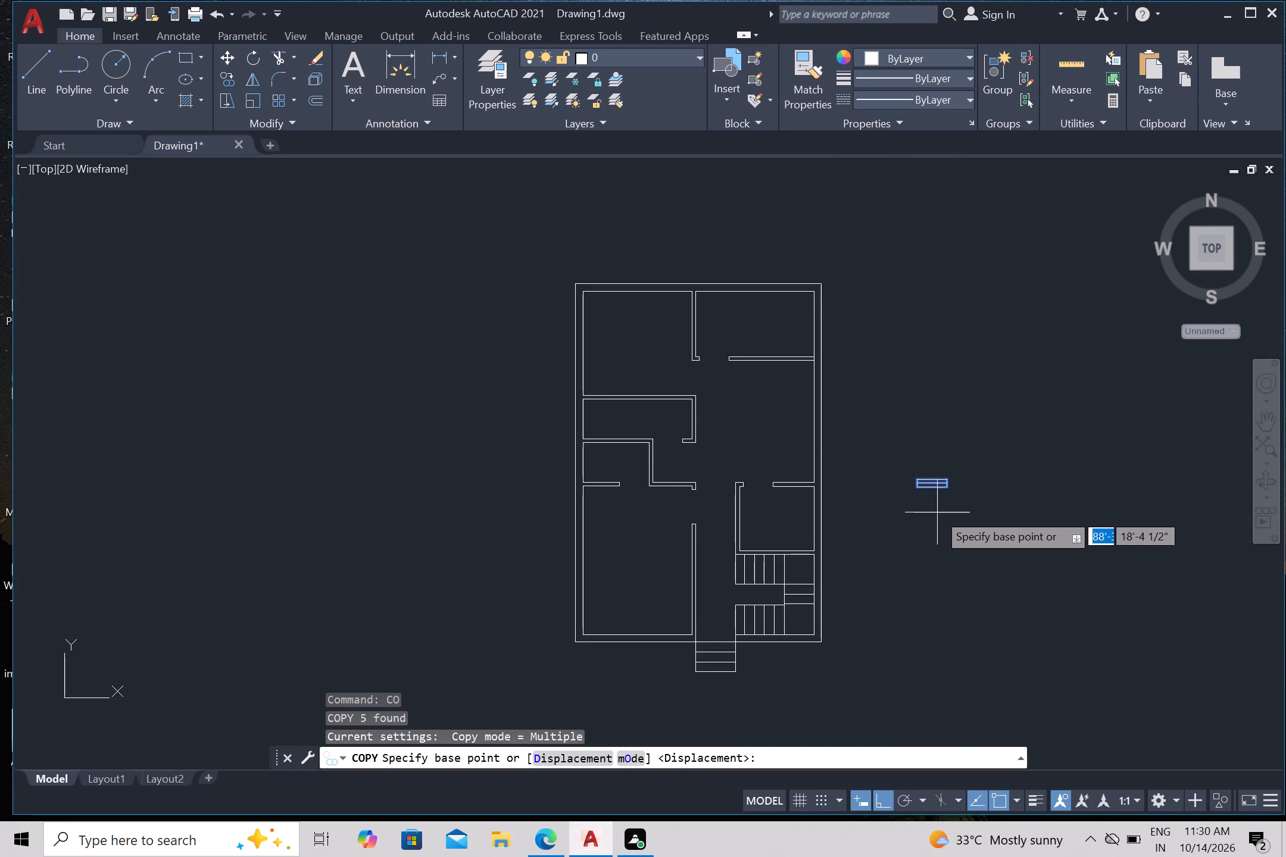
{"action": "left_click", "coordinate": [928, 490]}
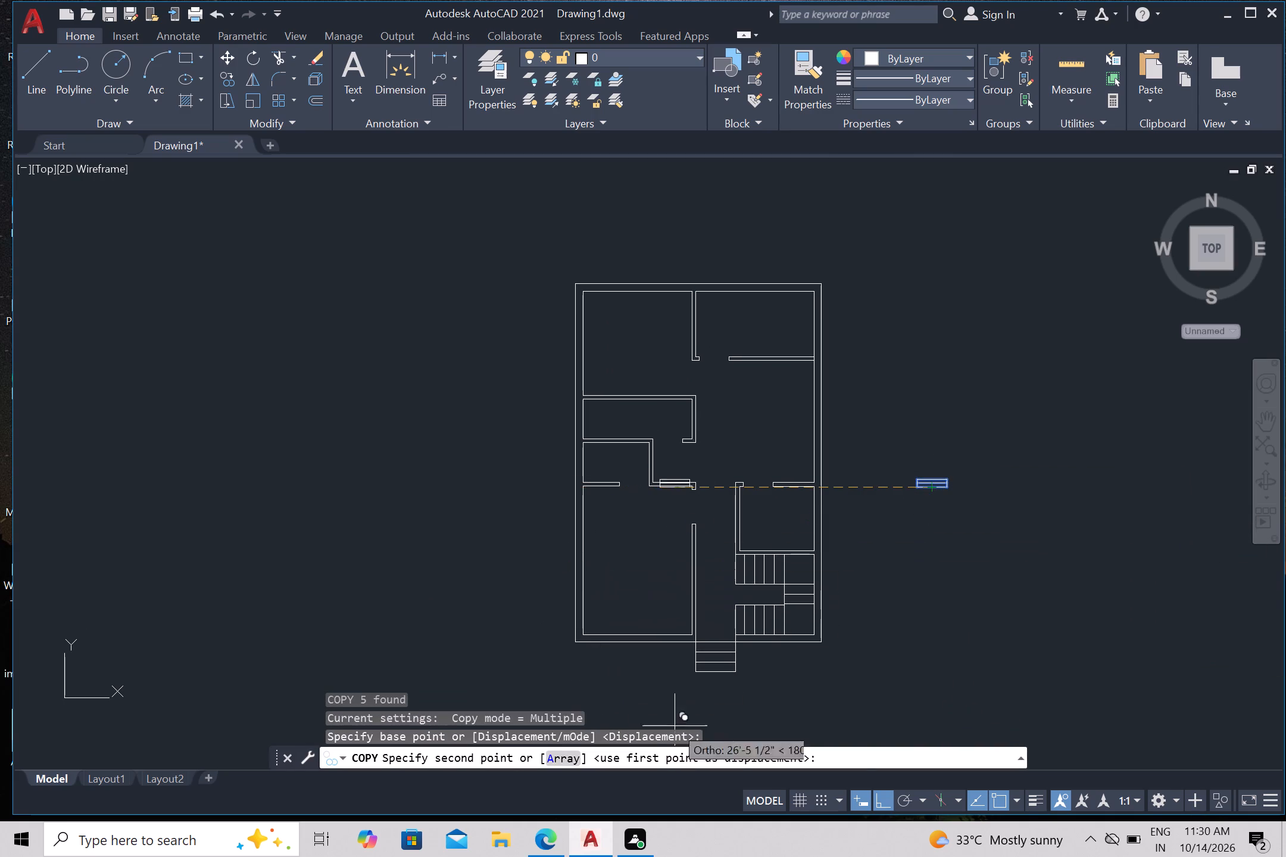
{"action": "left_click", "coordinate": [884, 806]}
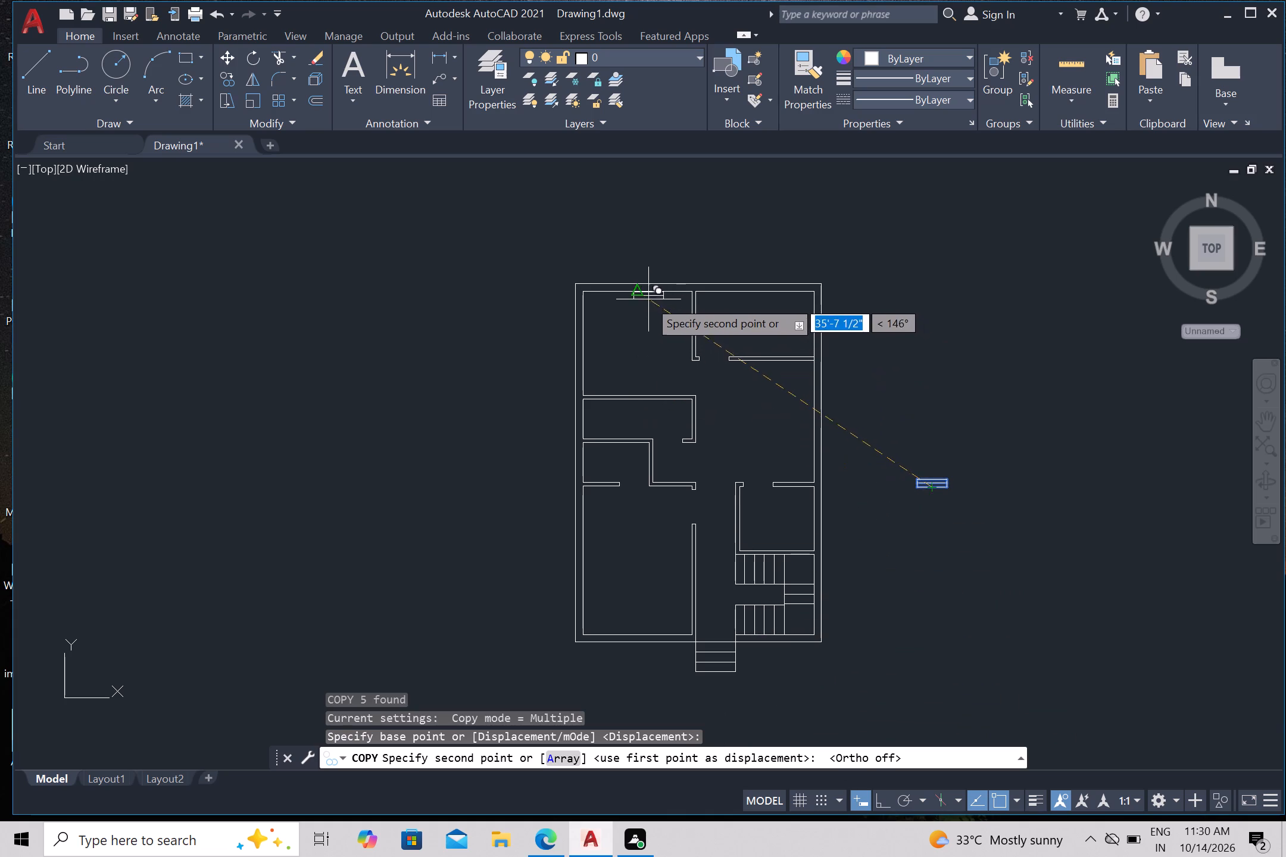
{"action": "scroll", "coordinate": [648, 298], "scroll_direction": "up", "scroll_amount": 2}
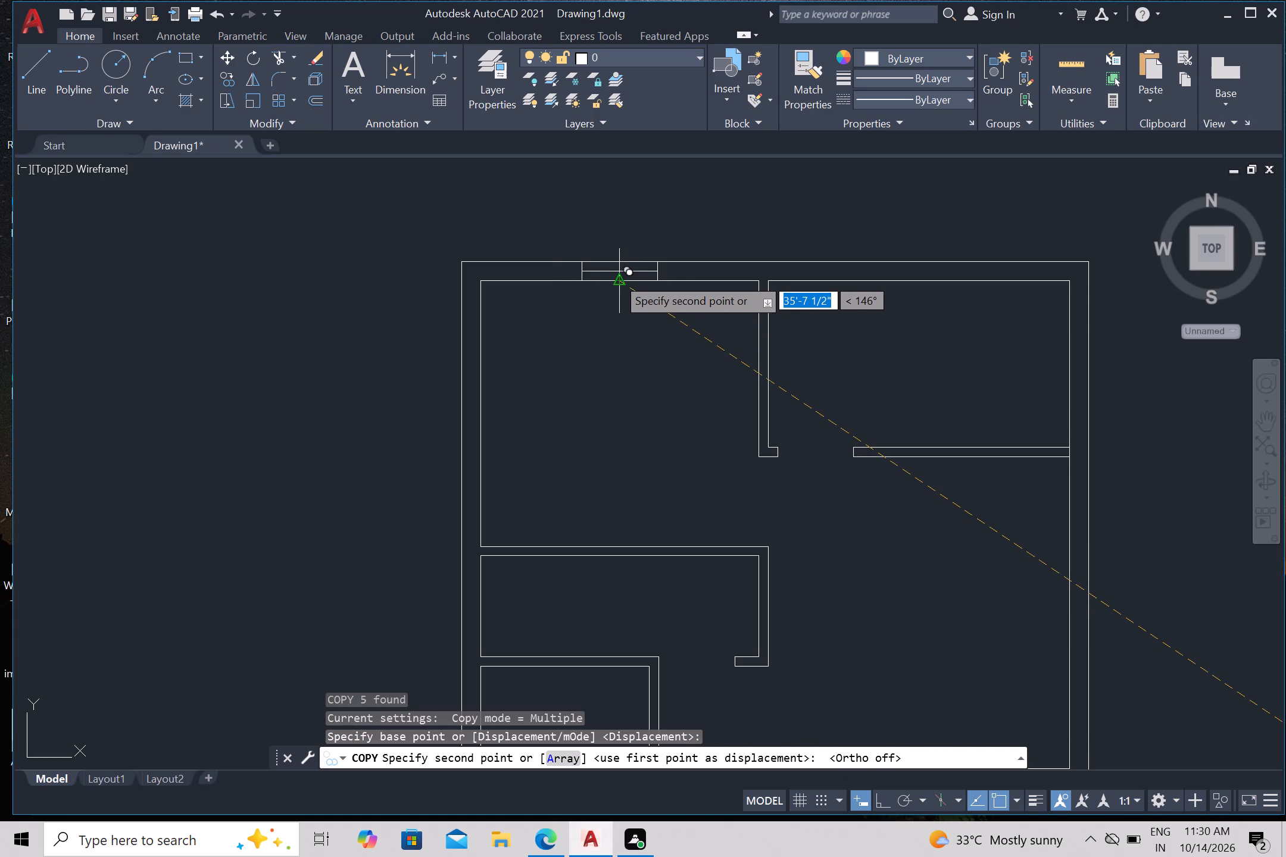
{"action": "left_click", "coordinate": [617, 279]}
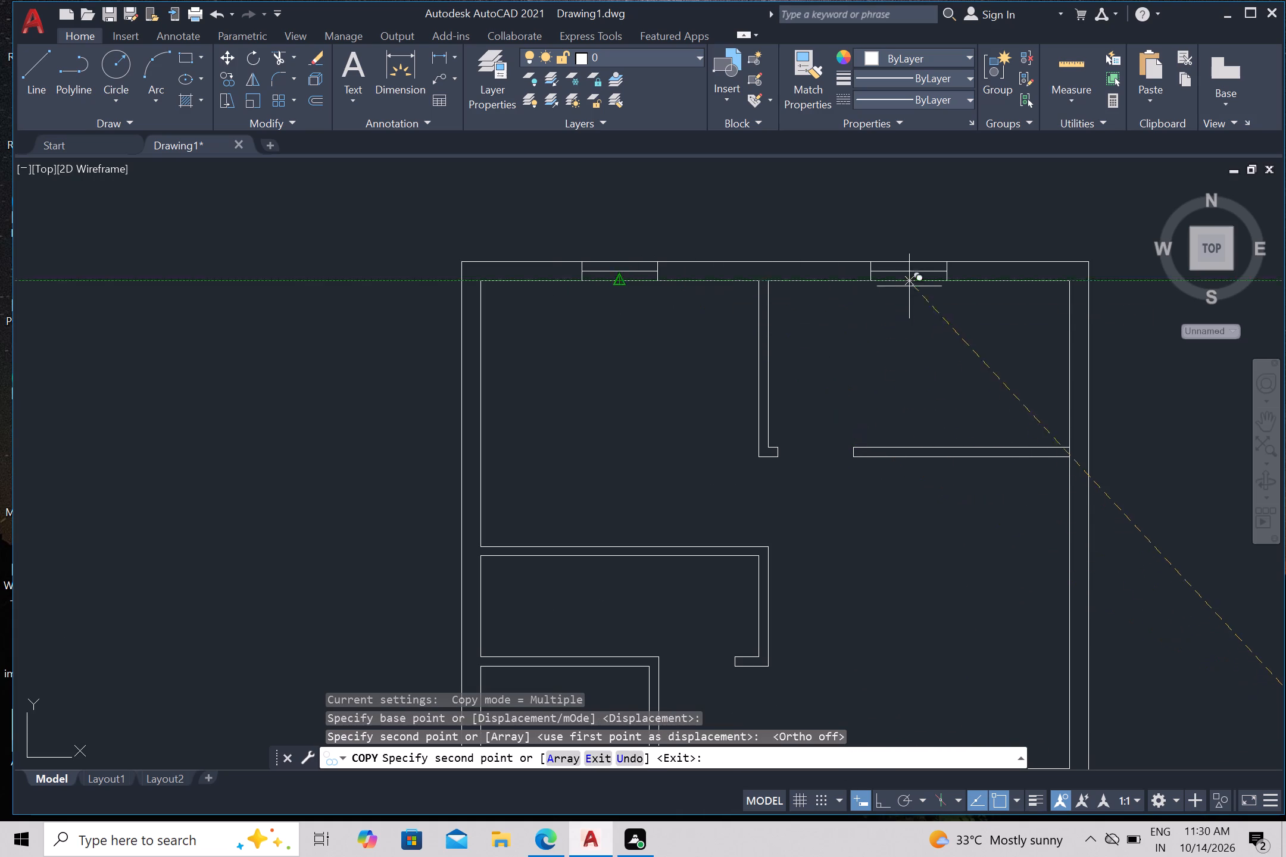
{"action": "left_click", "coordinate": [918, 276]}
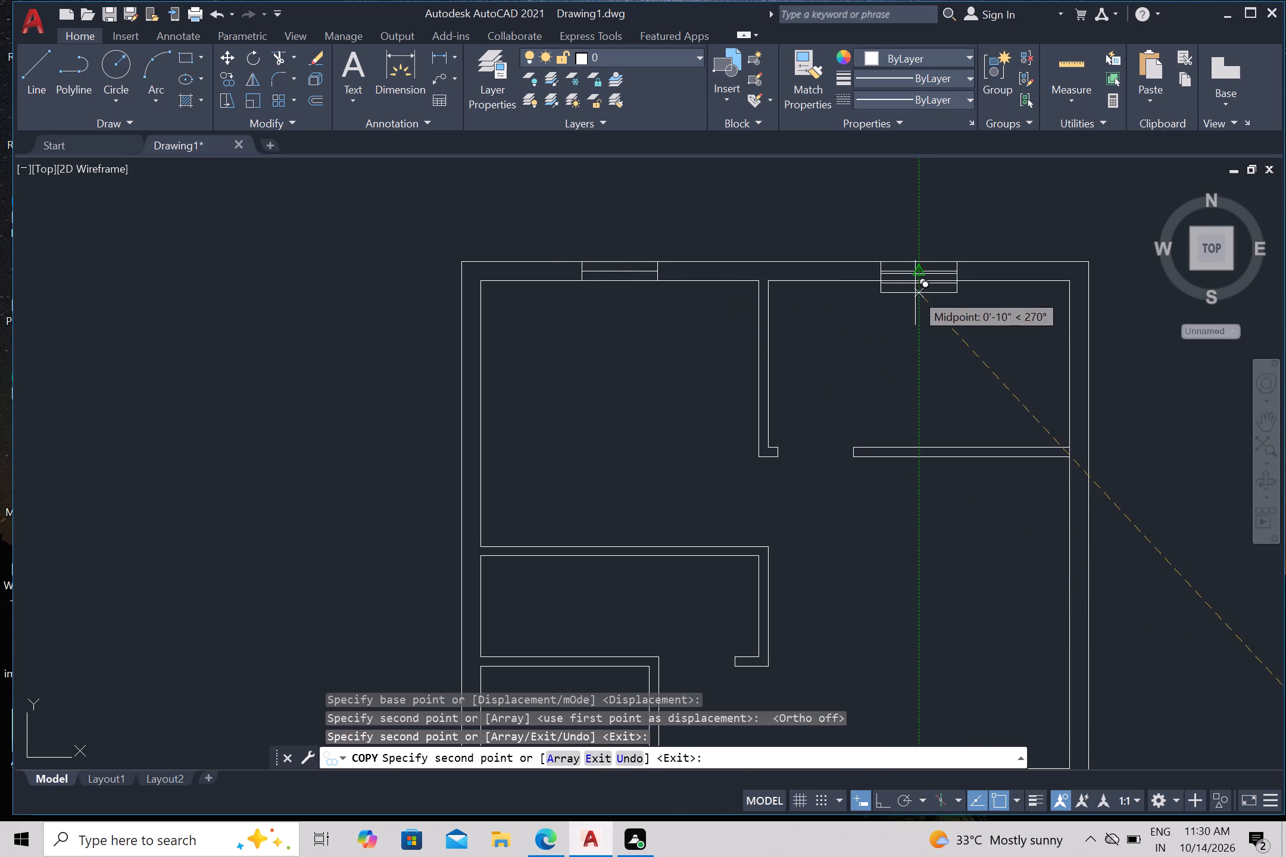
{"action": "key", "text": "Escape"}
Copy the window symbol by its lower midpoint onto the bottom outer wall's outer face, near the middle of the lower-left room.
{"action": "scroll", "coordinate": [913, 301], "scroll_direction": "down", "scroll_amount": 2}
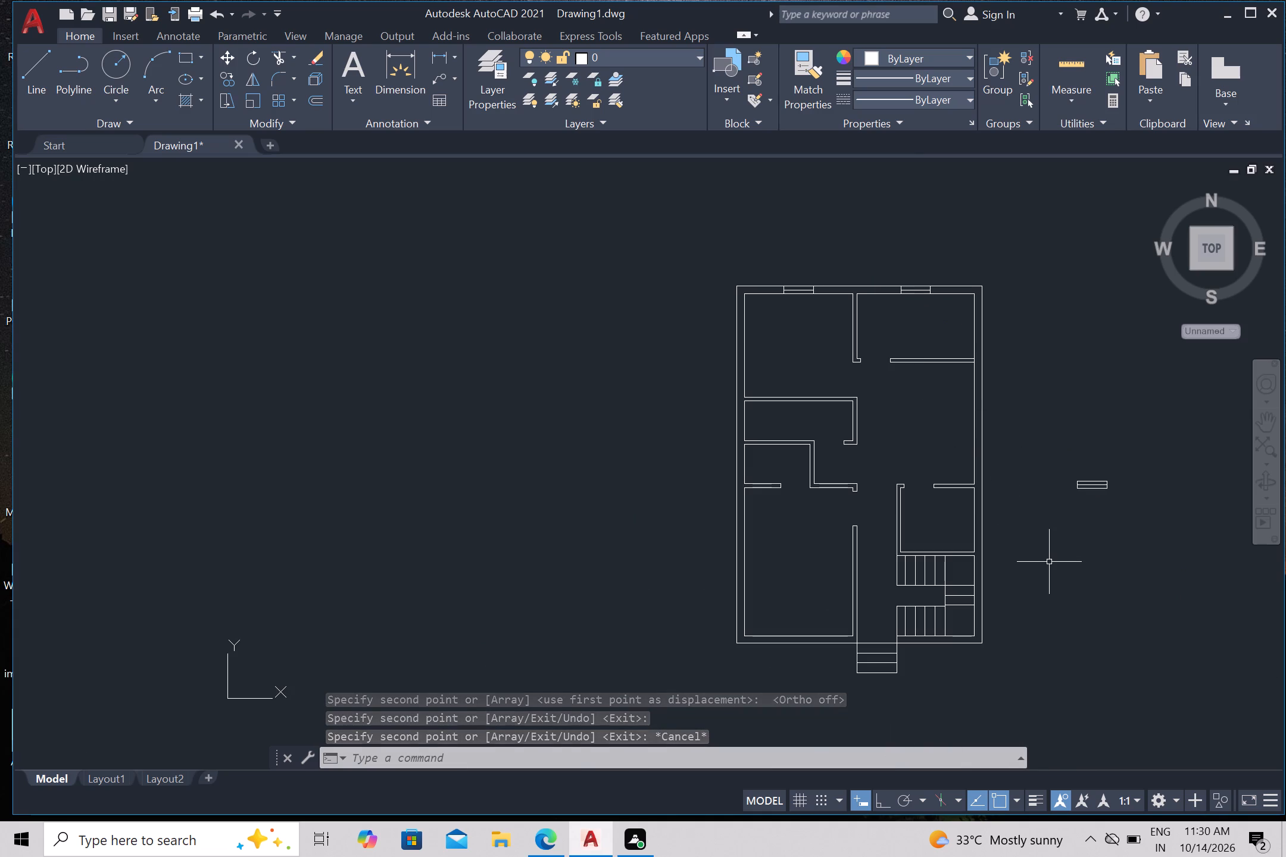
{"action": "left_click_drag", "start_coordinate": [1059, 455], "coordinate": [1066, 465]}
{"action": "left_click", "coordinate": [1132, 521]}
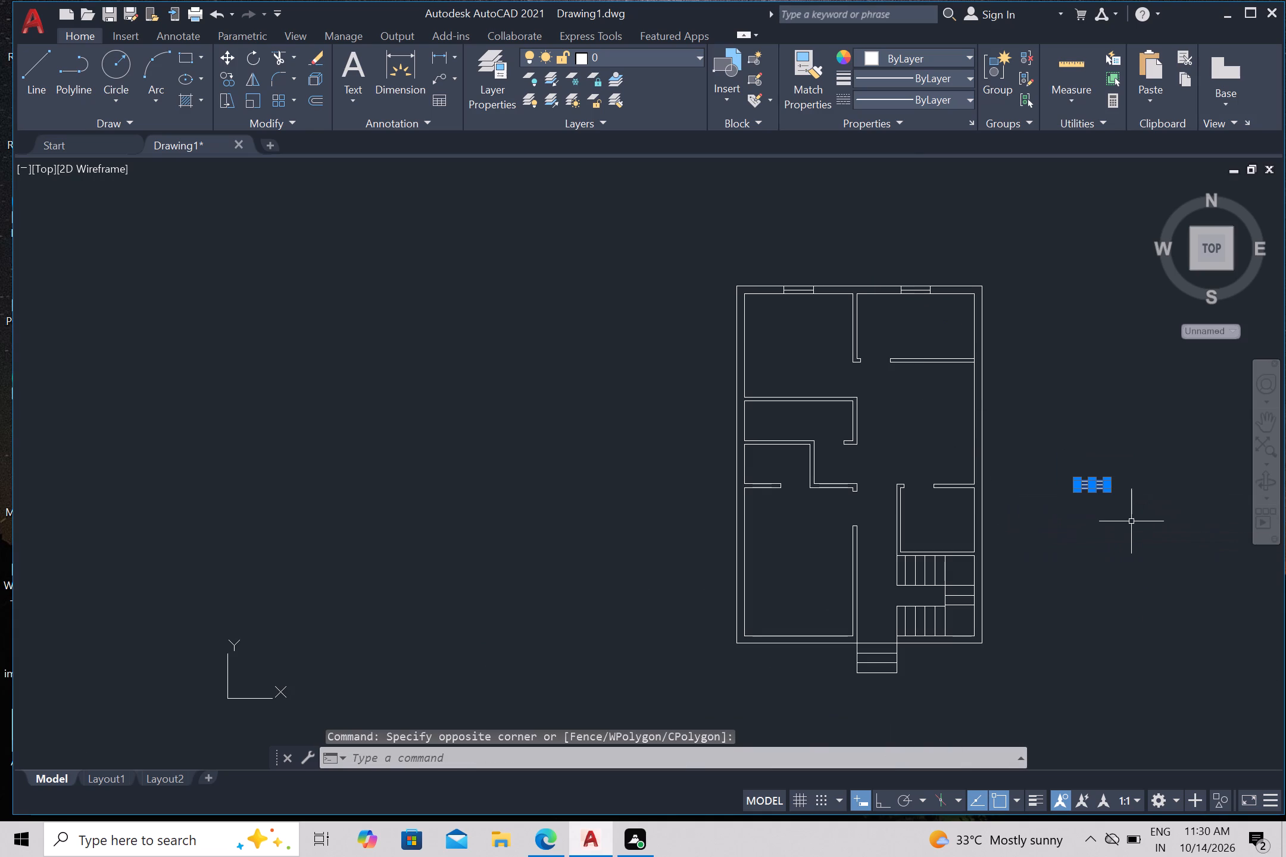
{"action": "key", "text": "c"}
{"action": "key", "text": "o"}
{"action": "key", "text": "Return"}
{"action": "left_click", "coordinate": [1097, 491]}
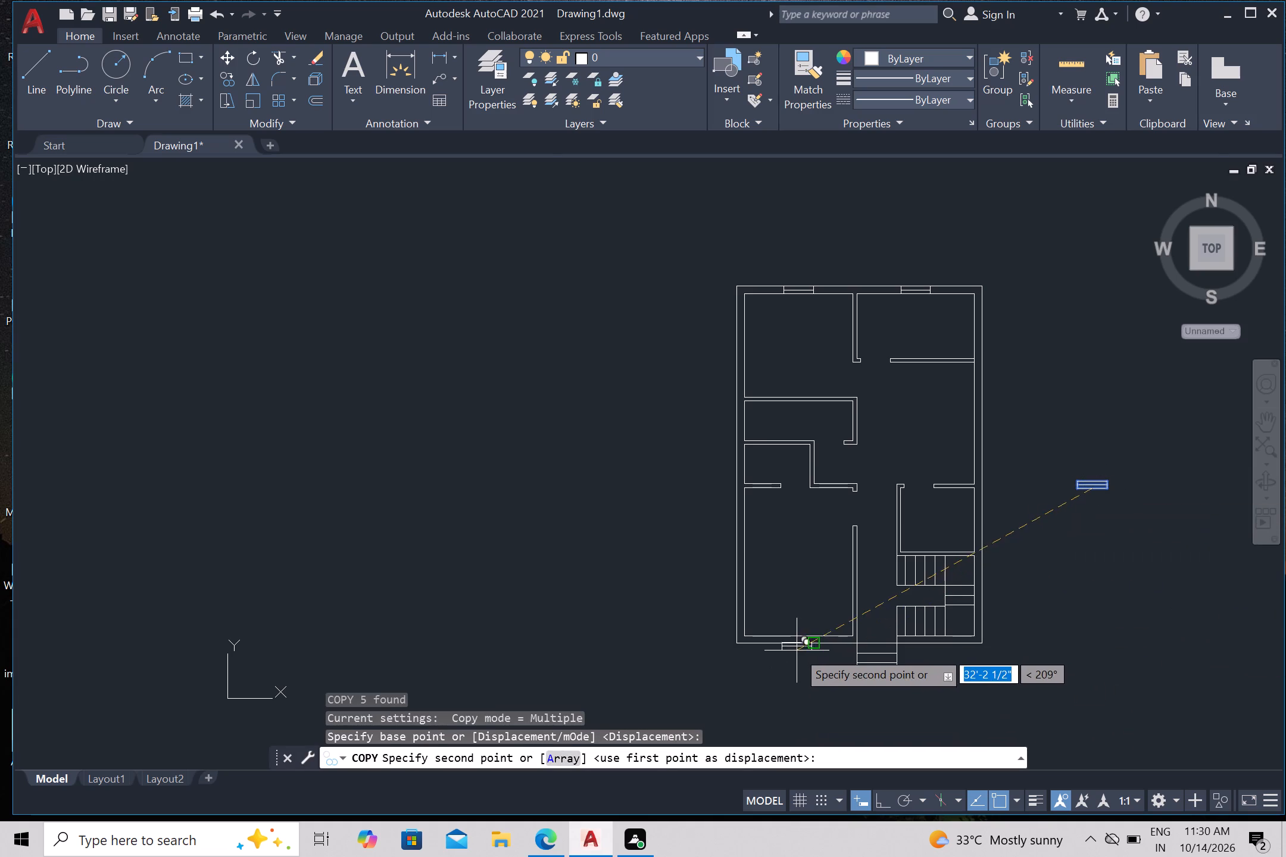
{"action": "scroll", "coordinate": [797, 650], "scroll_direction": "up", "scroll_amount": 3}
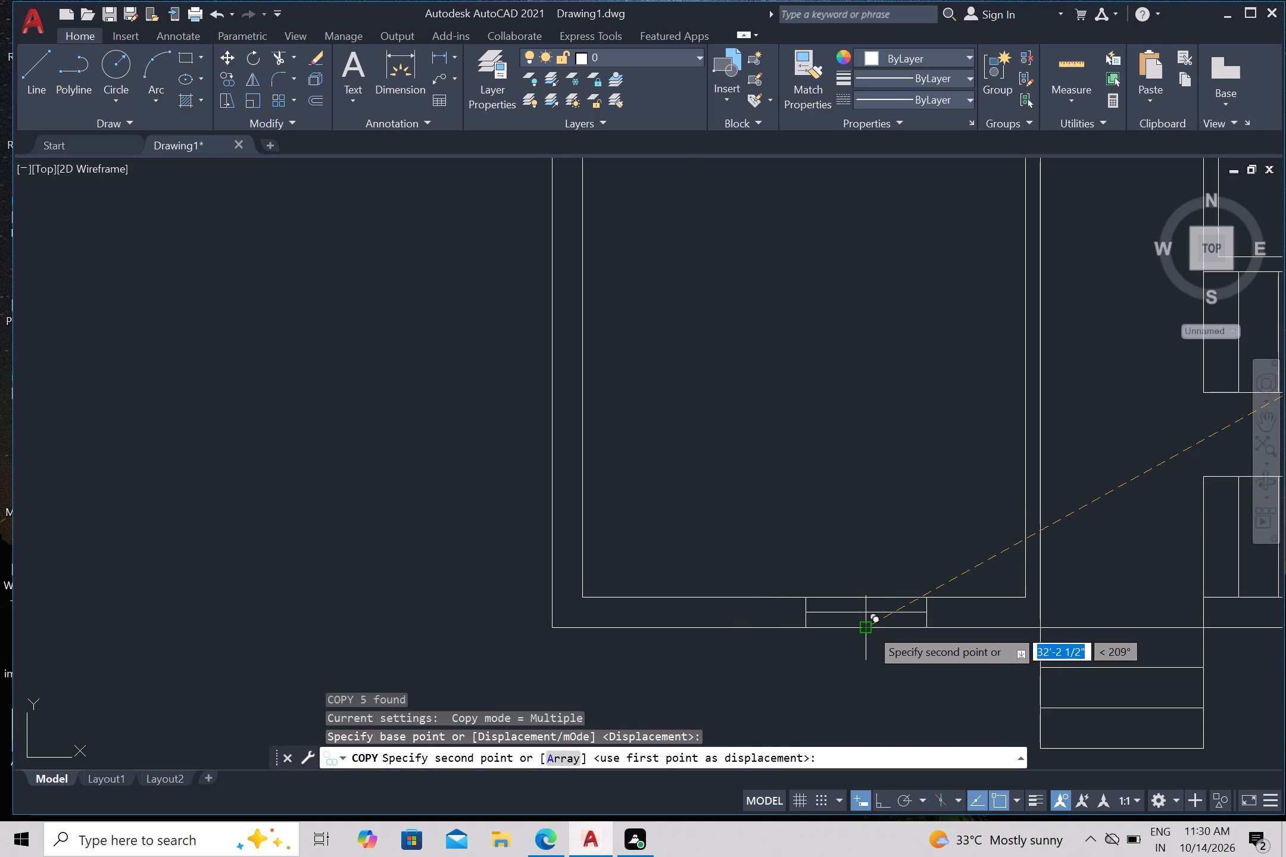
{"action": "left_click", "coordinate": [798, 627]}
{"action": "scroll", "coordinate": [787, 662], "scroll_direction": "down", "scroll_amount": 1}
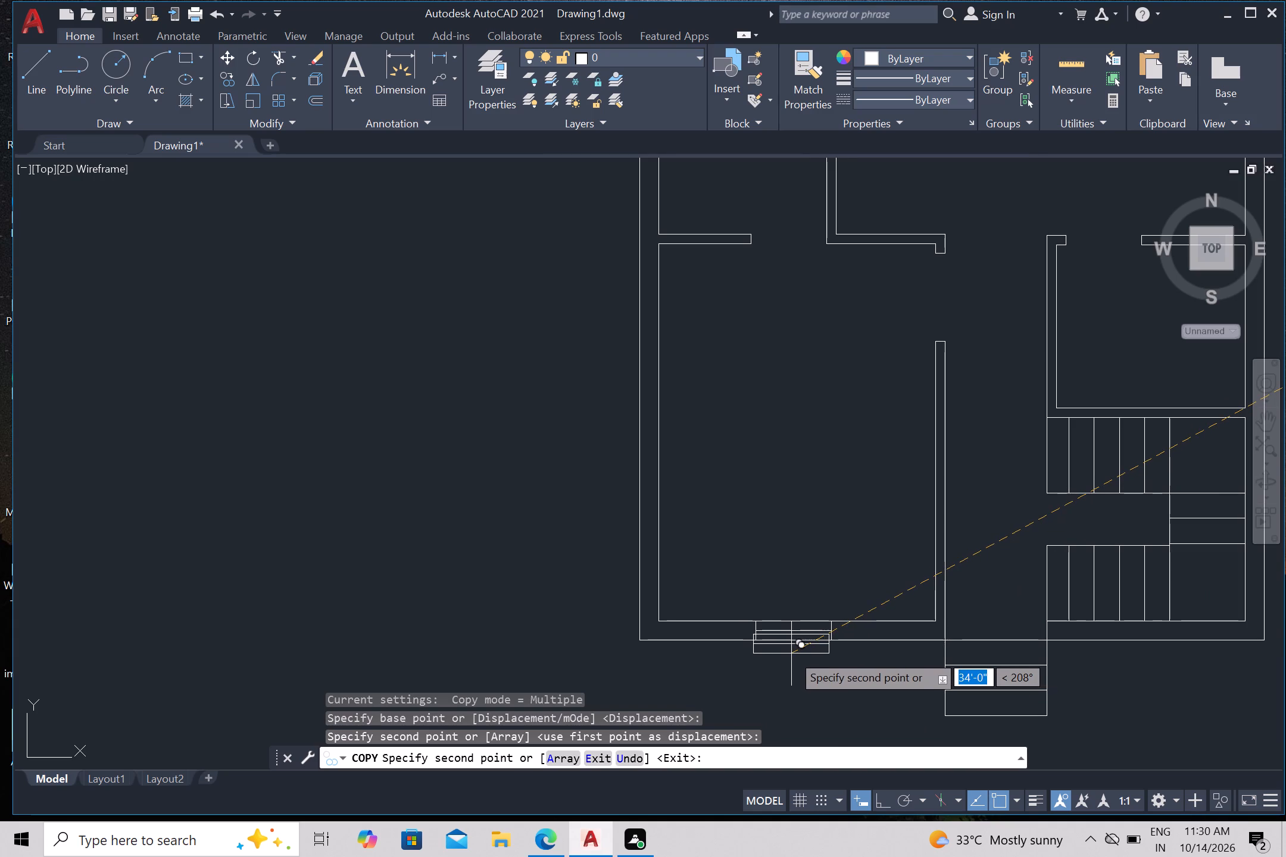
{"action": "scroll", "coordinate": [791, 653], "scroll_direction": "down", "scroll_amount": 2}
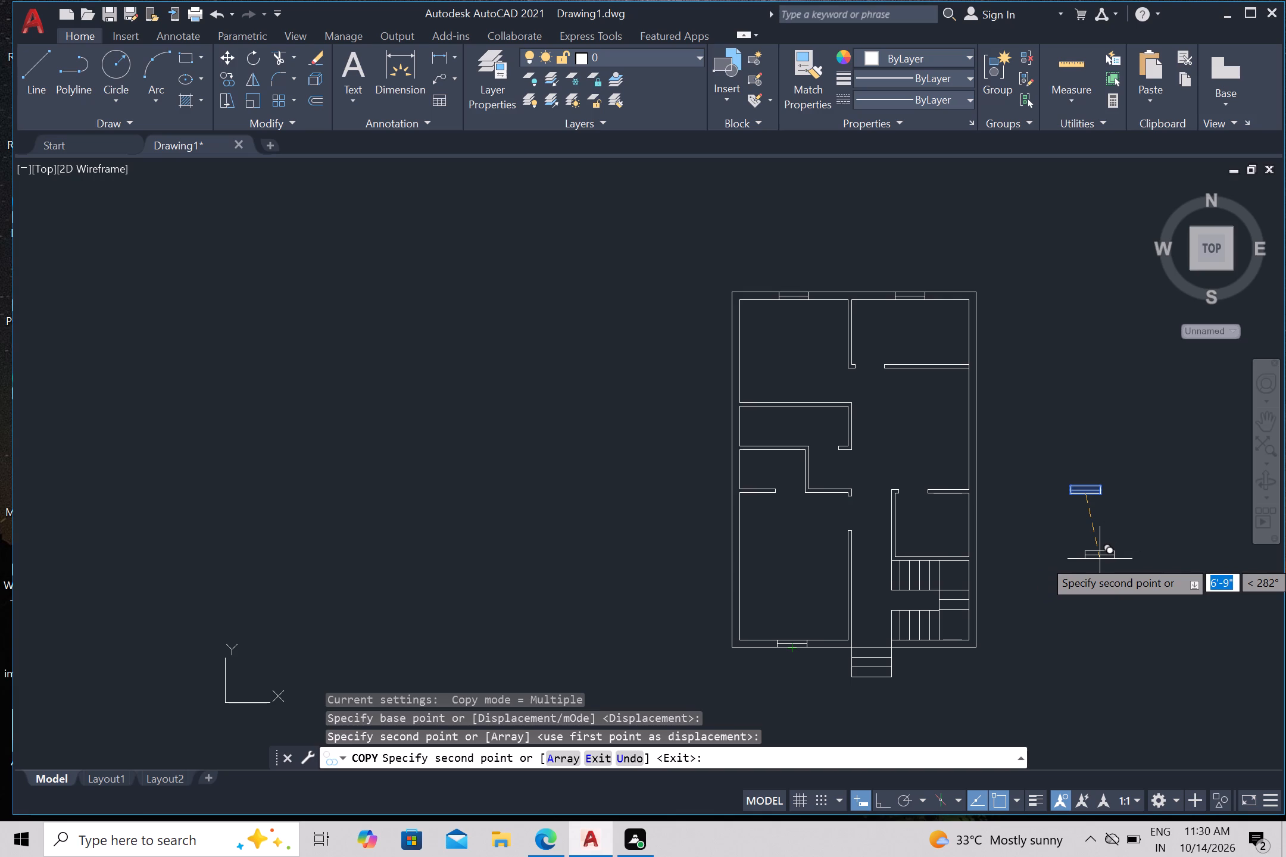
With Ortho on, draw a closed upright rectangle 9" wide by 4' high with lines in the empty space outside the right outer wall.
{"action": "key", "text": "Escape"}
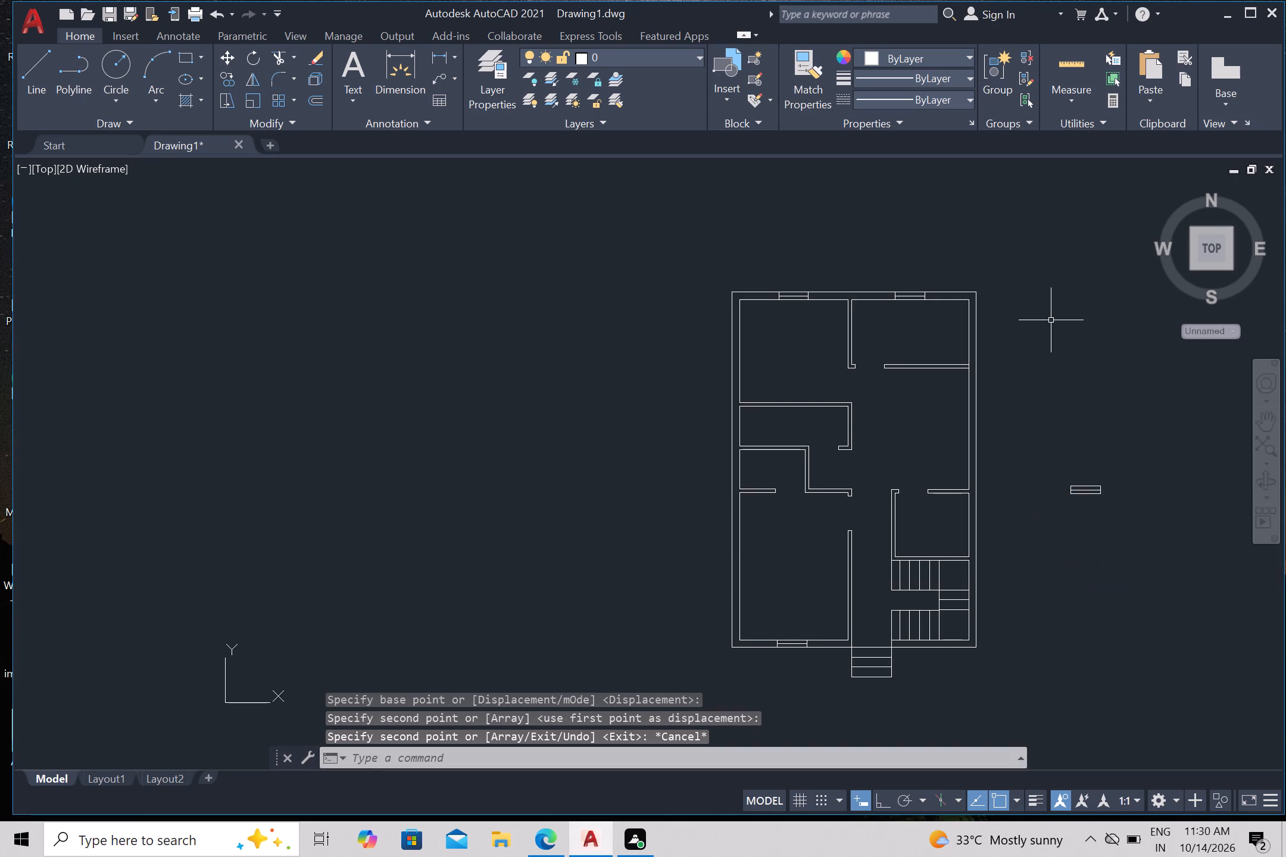
{"action": "scroll", "coordinate": [1043, 354], "scroll_direction": "up", "scroll_amount": 1}
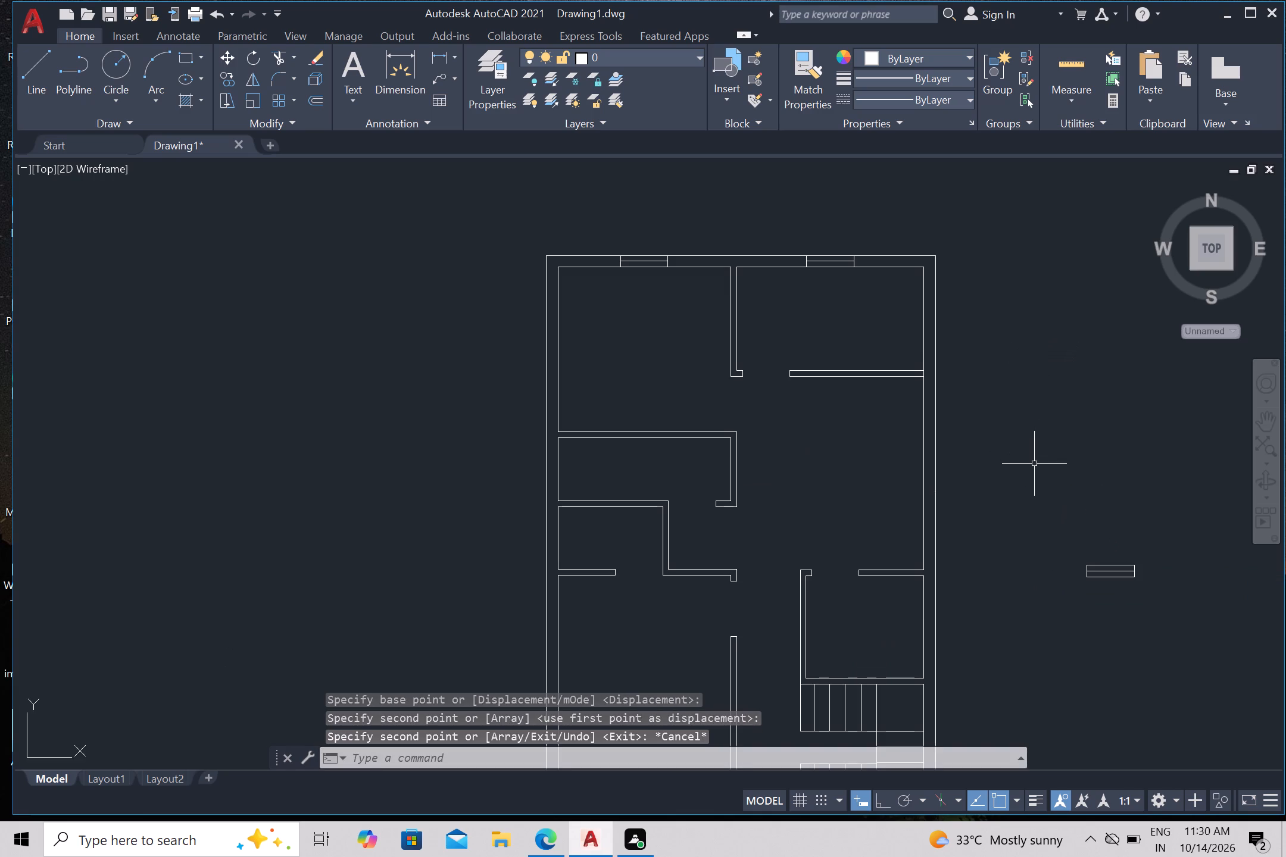
{"action": "key", "text": "l"}
{"action": "key", "text": "Return"}
{"action": "left_click", "coordinate": [1005, 365]}
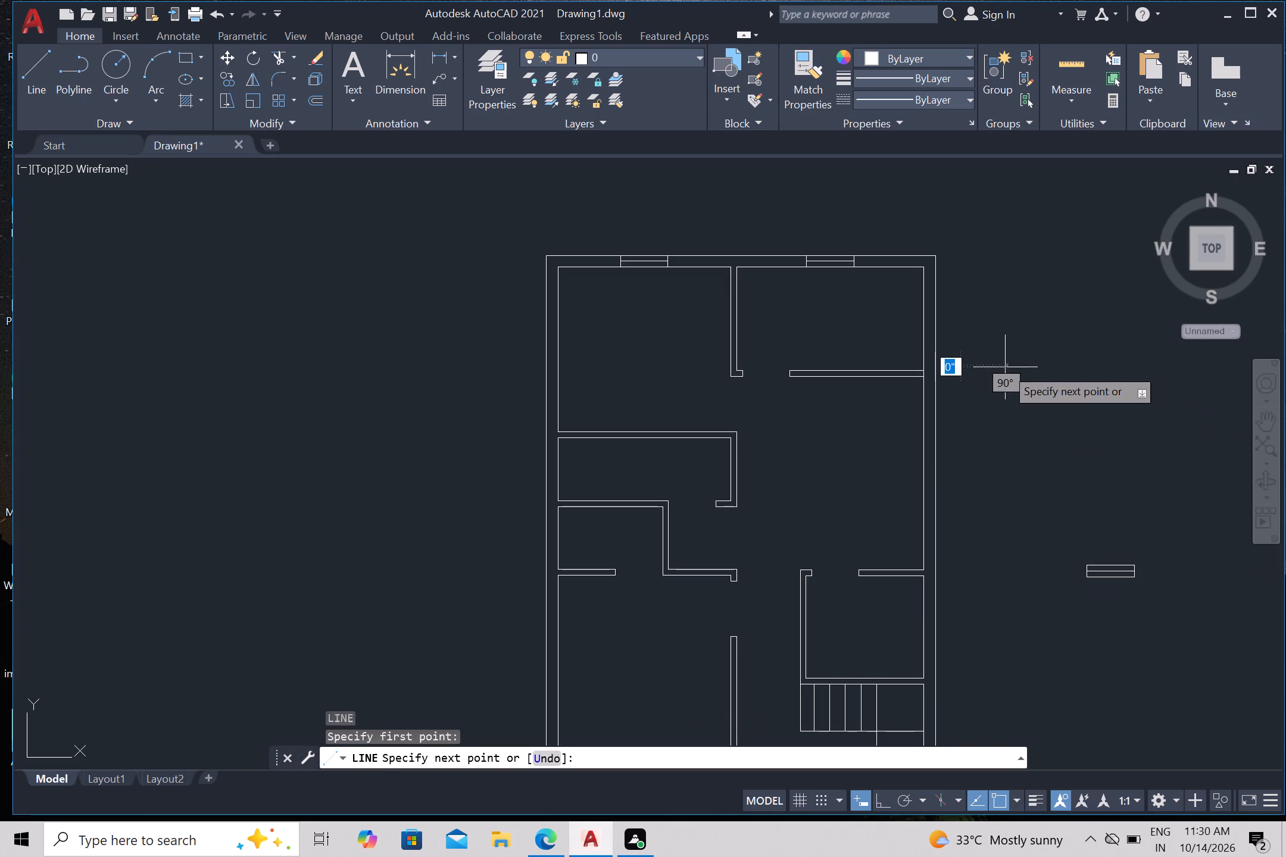
{"action": "left_click", "coordinate": [875, 800]}
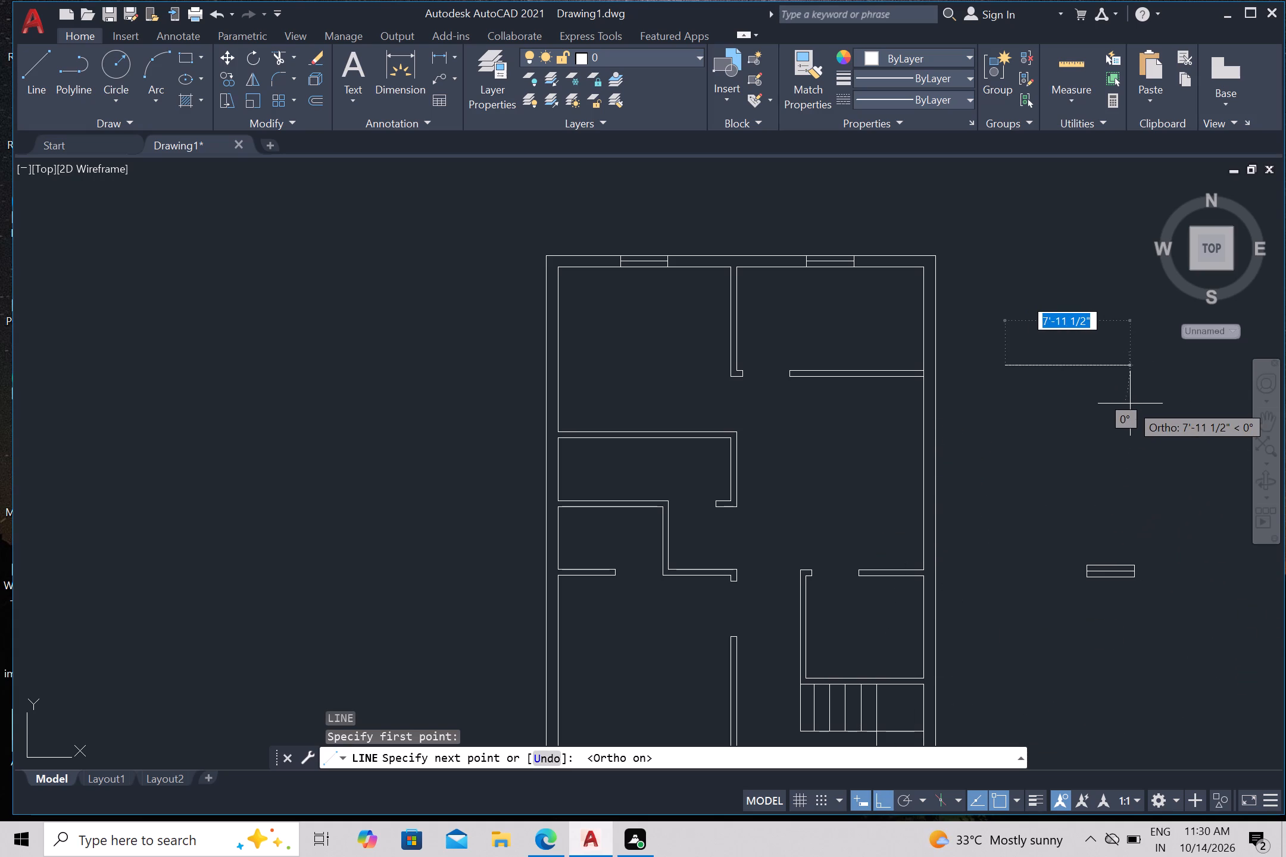
{"action": "type", "text": "9\""}
{"action": "key", "text": "Return"}
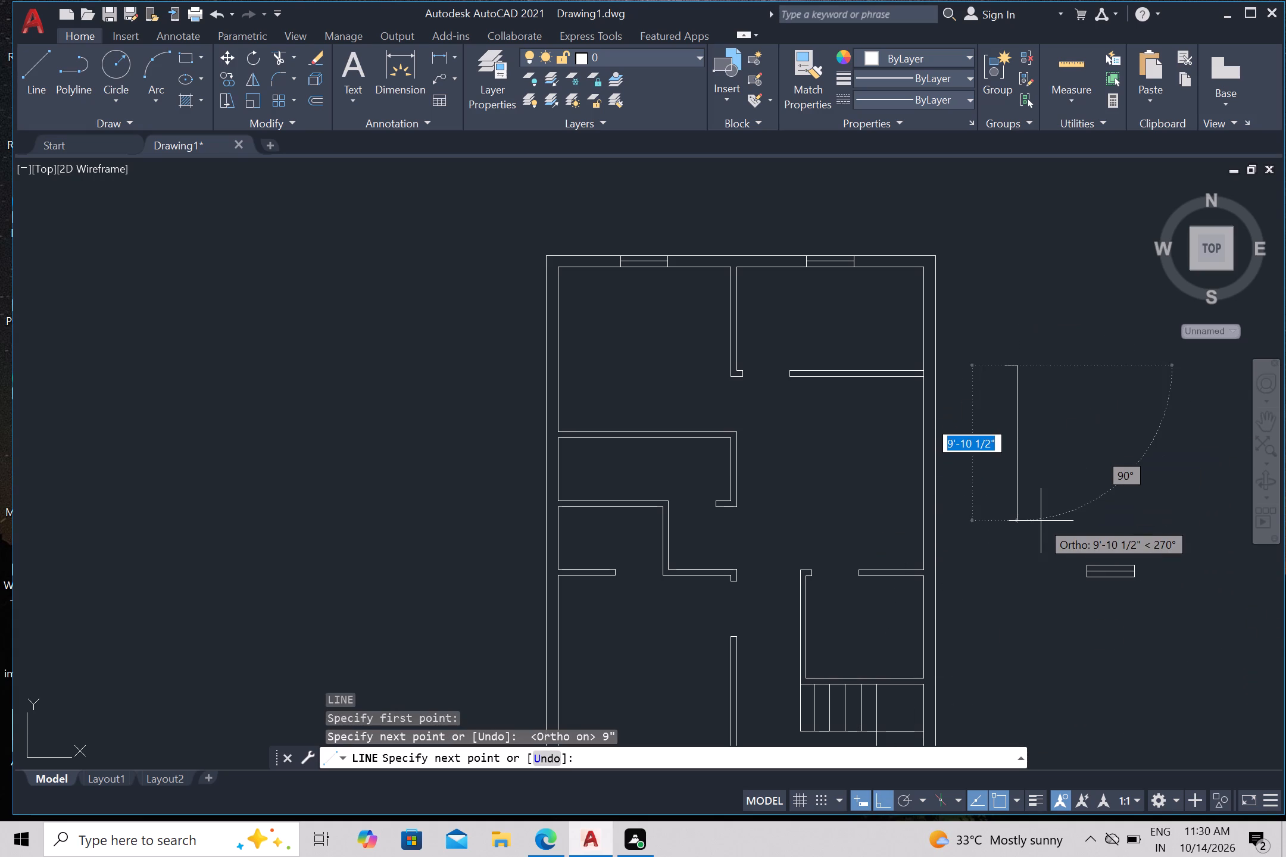
{"action": "type", "text": "4'"}
{"action": "key", "text": "Return"}
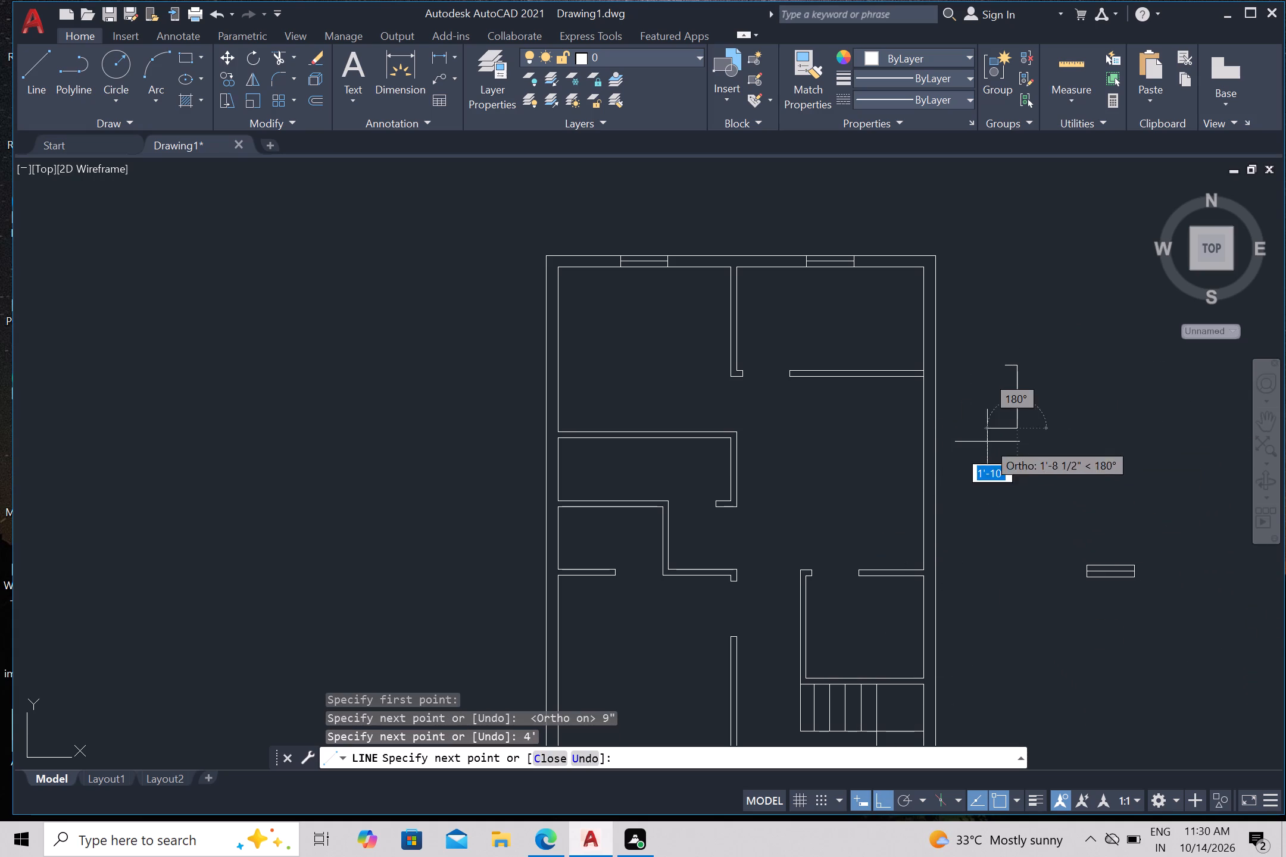
{"action": "type", "text": "9\""}
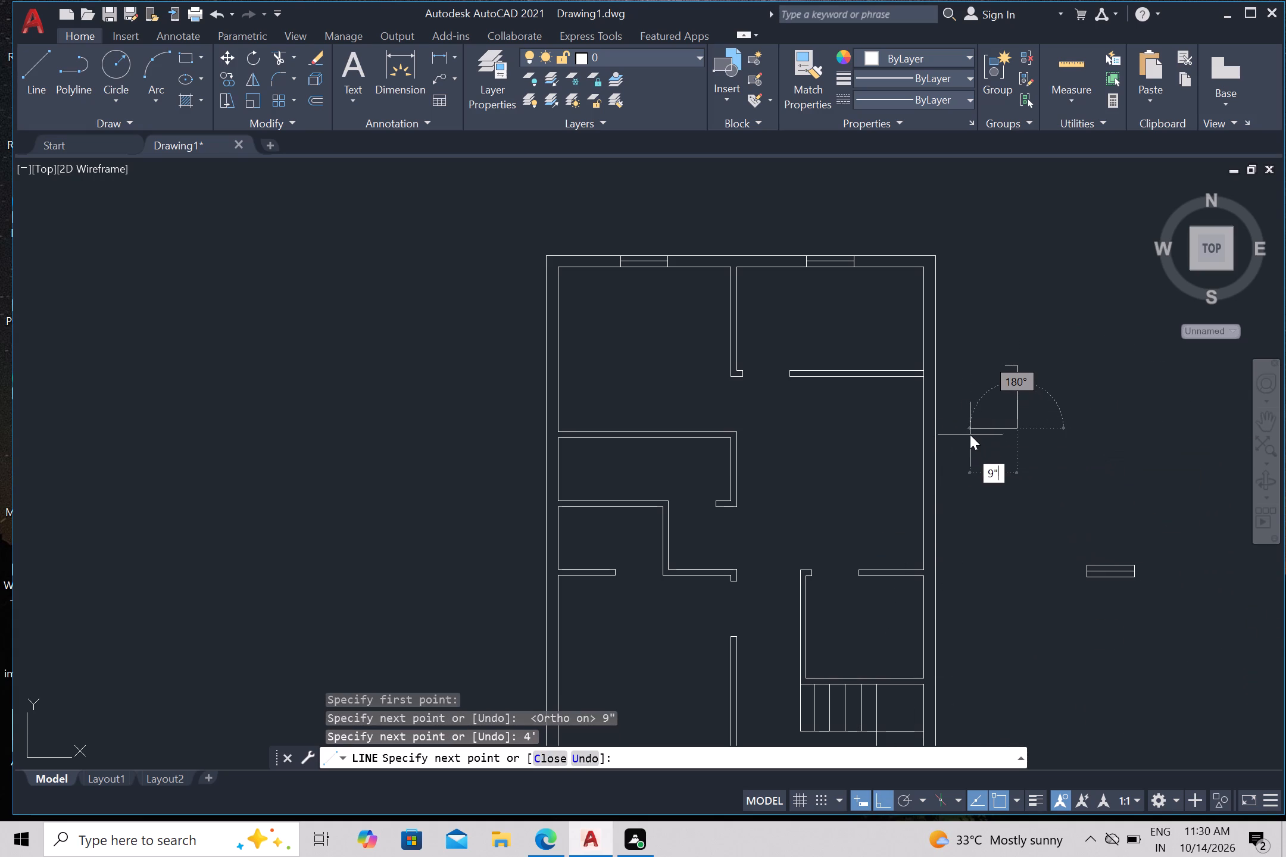
{"action": "key", "text": "Return"}
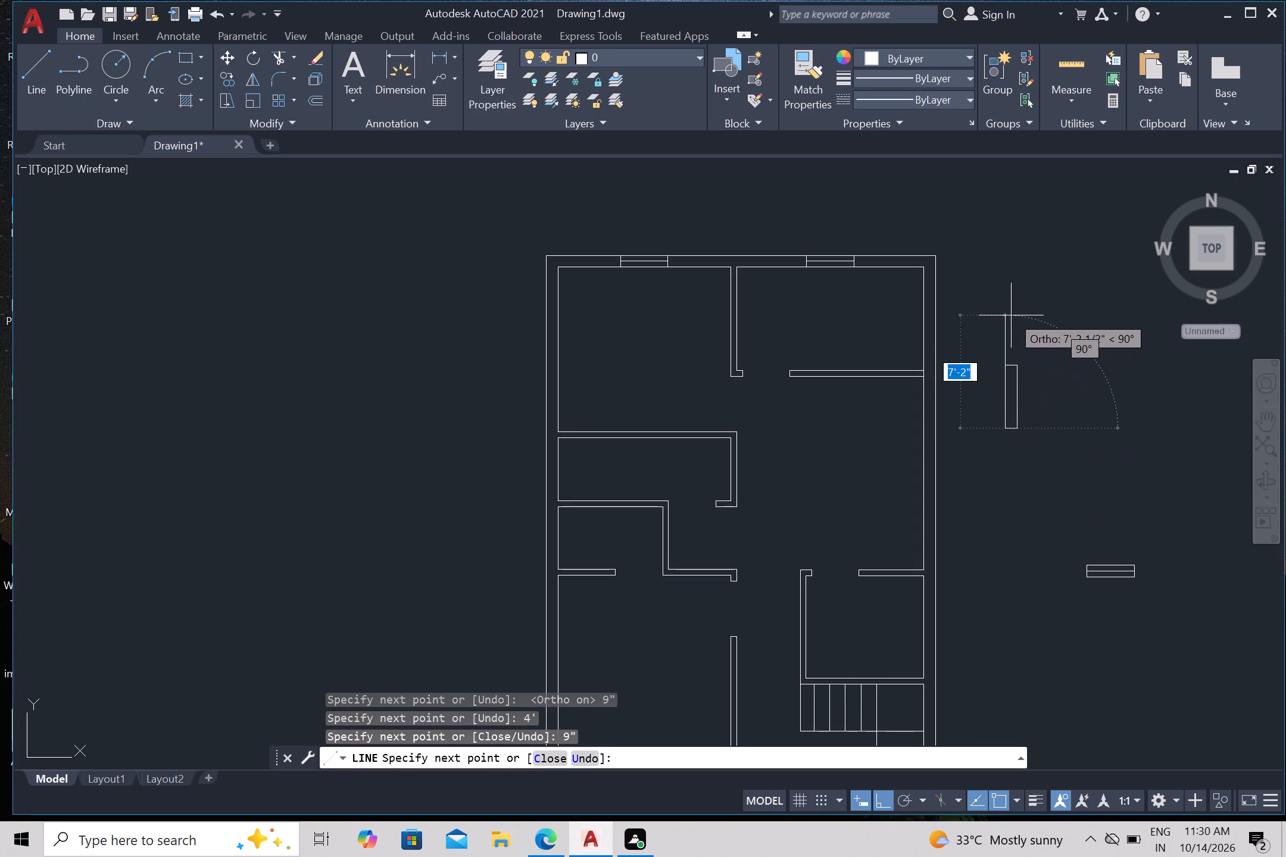
{"action": "key", "text": "c"}
{"action": "key", "text": "Return"}
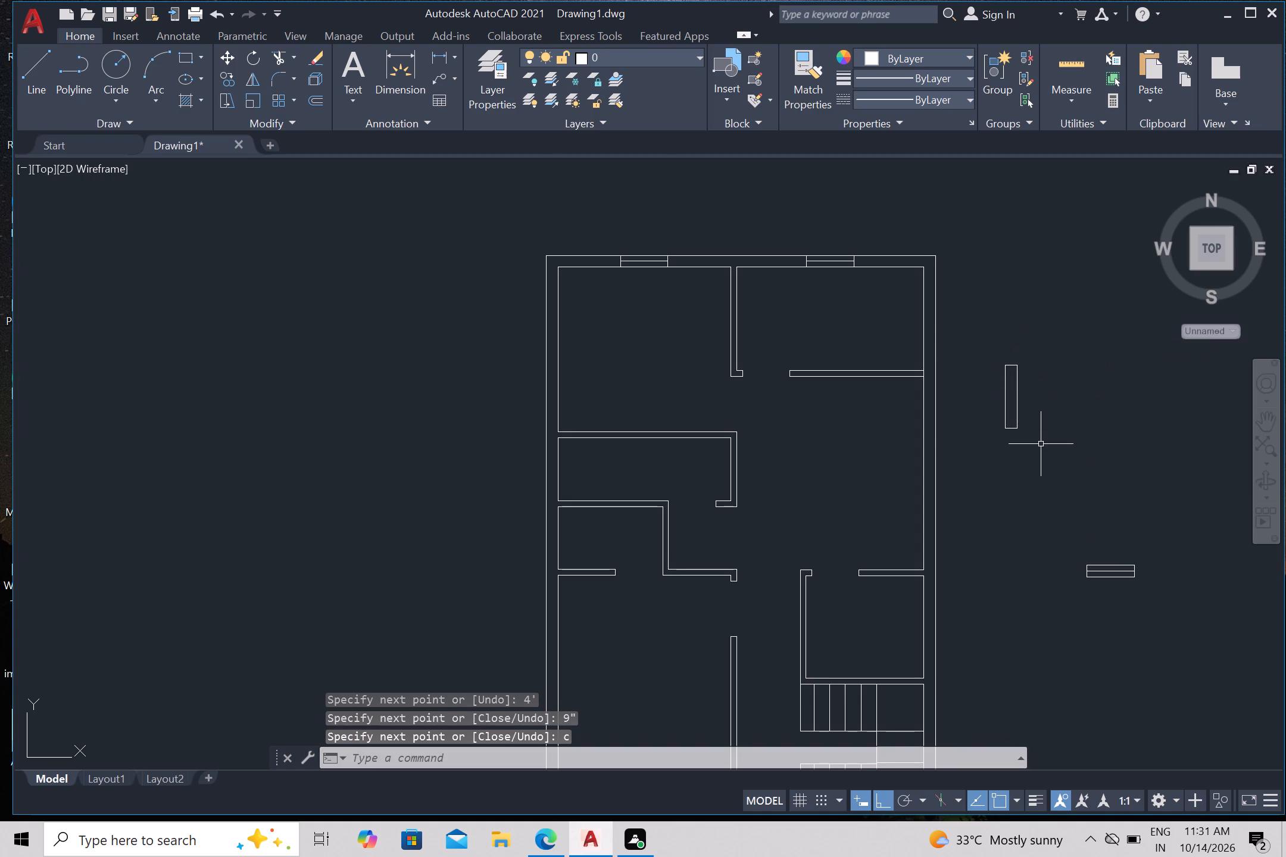
Draw a vertical centre line in the 9" by 4' rectangle, joining the midpoints of its short sides.
{"action": "scroll", "coordinate": [1041, 444], "scroll_direction": "up", "scroll_amount": 1}
{"action": "key", "text": "Escape"}
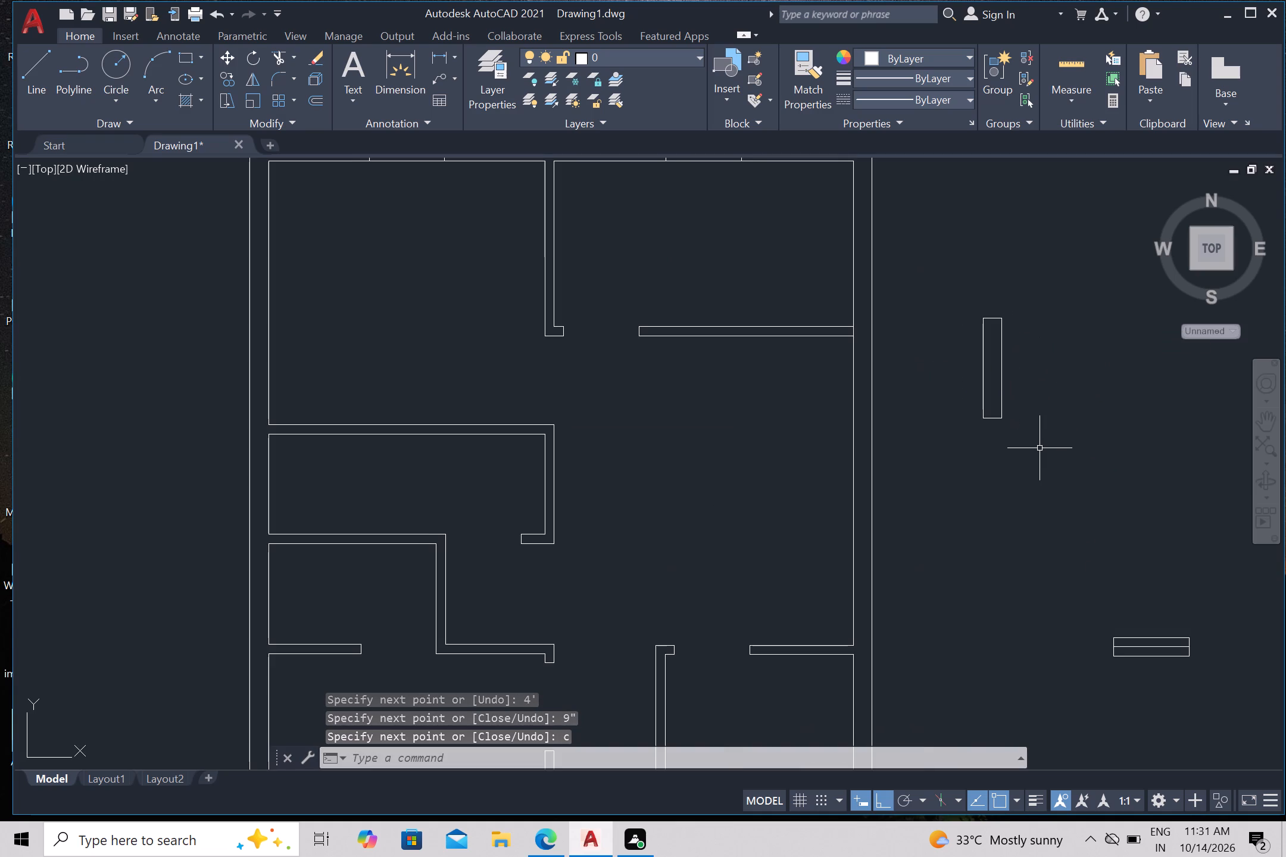
{"action": "key", "text": "l"}
{"action": "key", "text": "Return"}
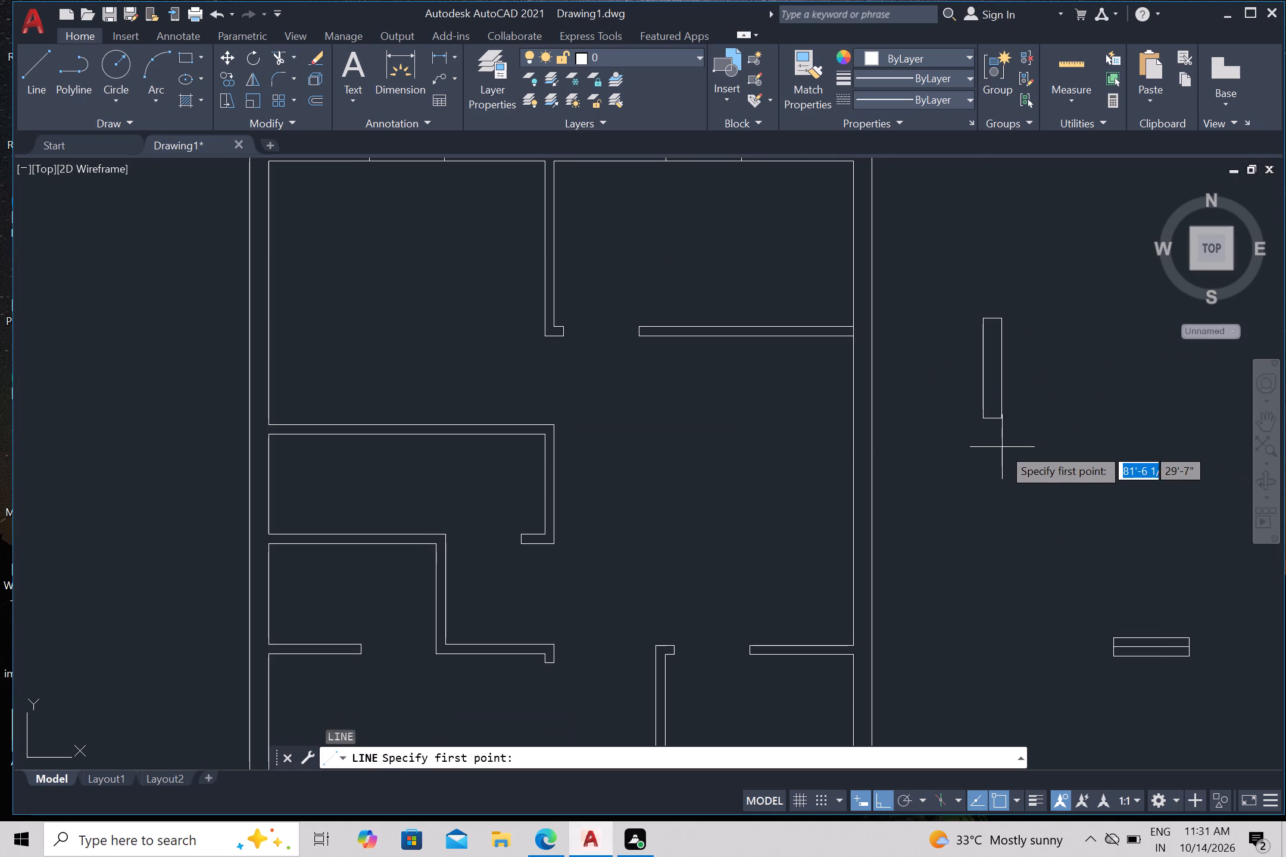
{"action": "scroll", "coordinate": [1002, 447], "scroll_direction": "up", "scroll_amount": 1}
{"action": "left_click", "coordinate": [987, 242]}
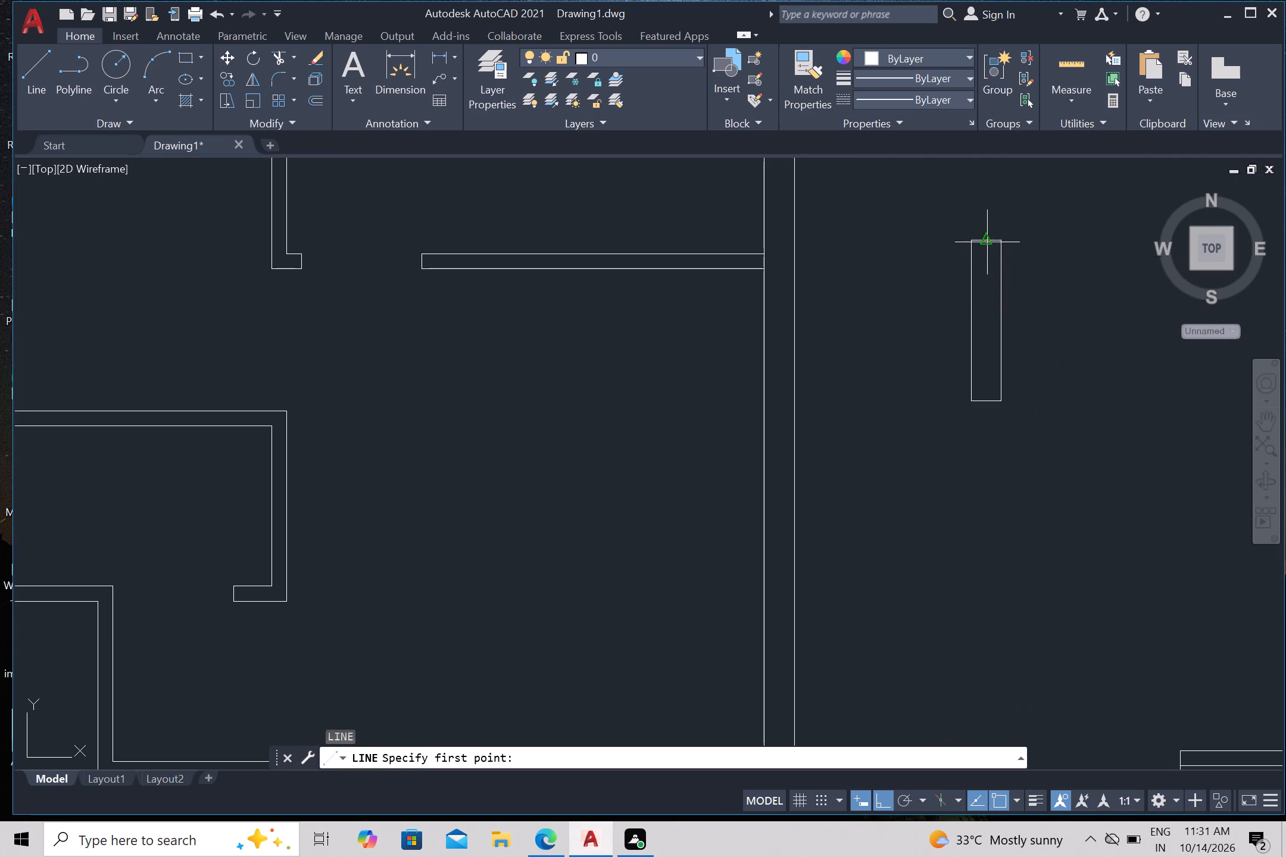
{"action": "left_click", "coordinate": [984, 405]}
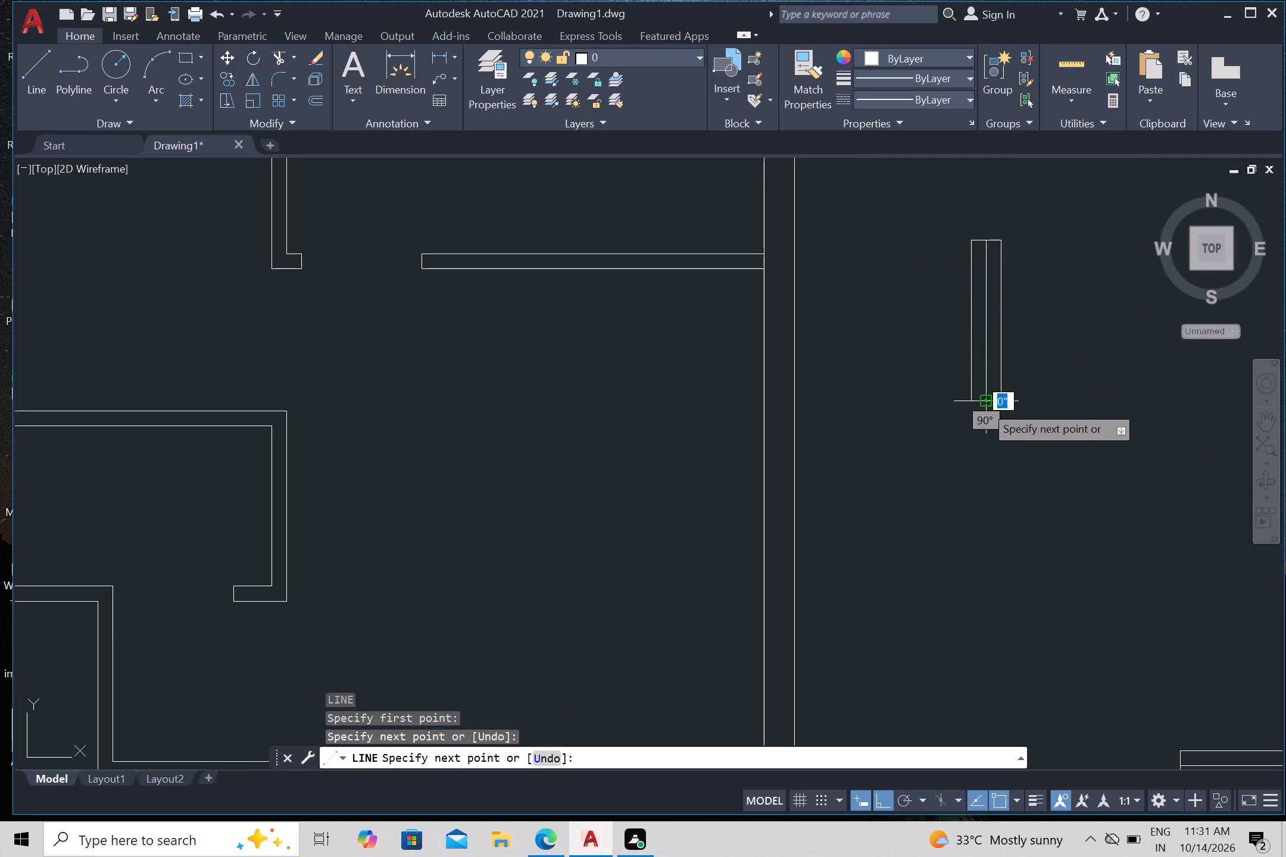
{"action": "key", "text": "Escape"}
Select the whole upright 4' window symbol outside the right outer wall and start copying it.
{"action": "scroll", "coordinate": [984, 412], "scroll_direction": "down", "scroll_amount": 3}
{"action": "left_click", "coordinate": [959, 341]}
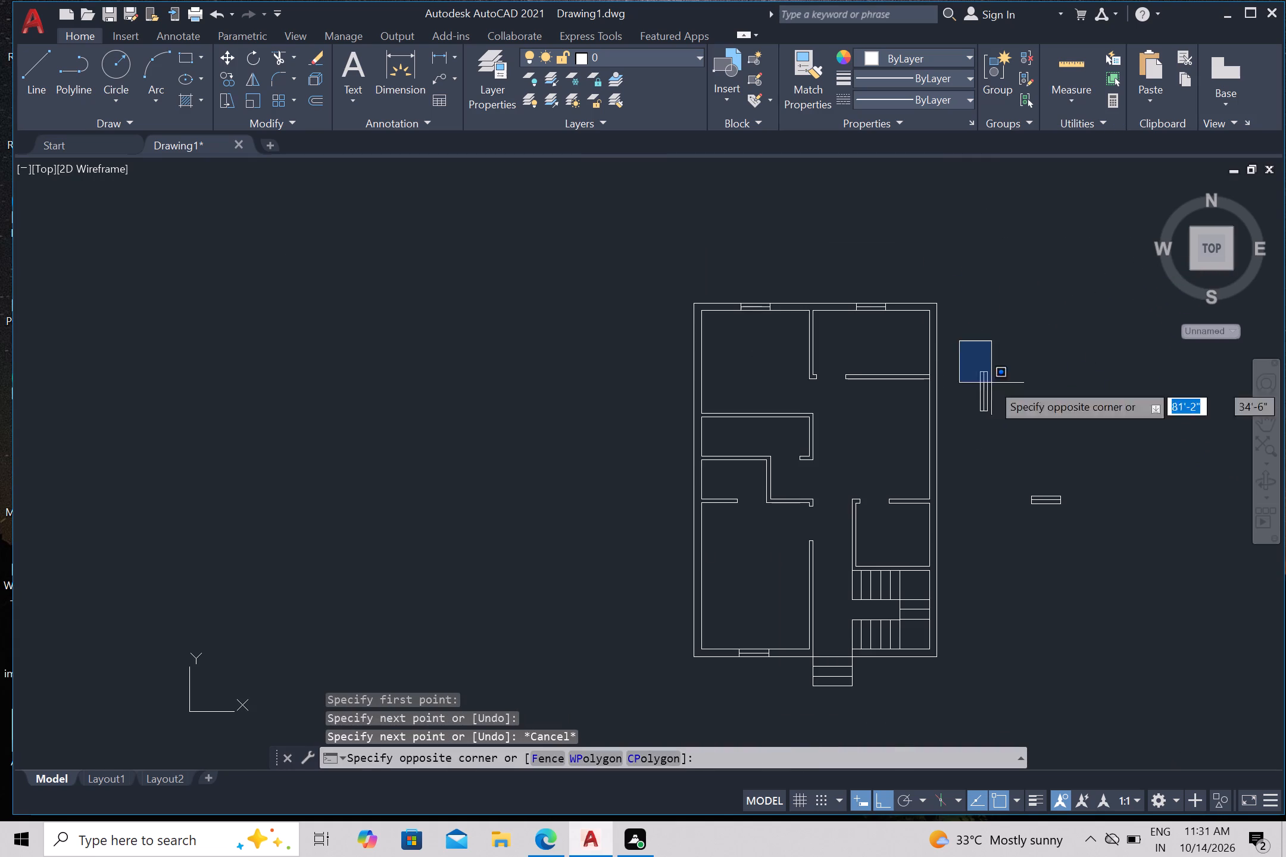
{"action": "left_click", "coordinate": [1017, 451]}
{"action": "key", "text": "c"}
{"action": "key", "text": "o"}
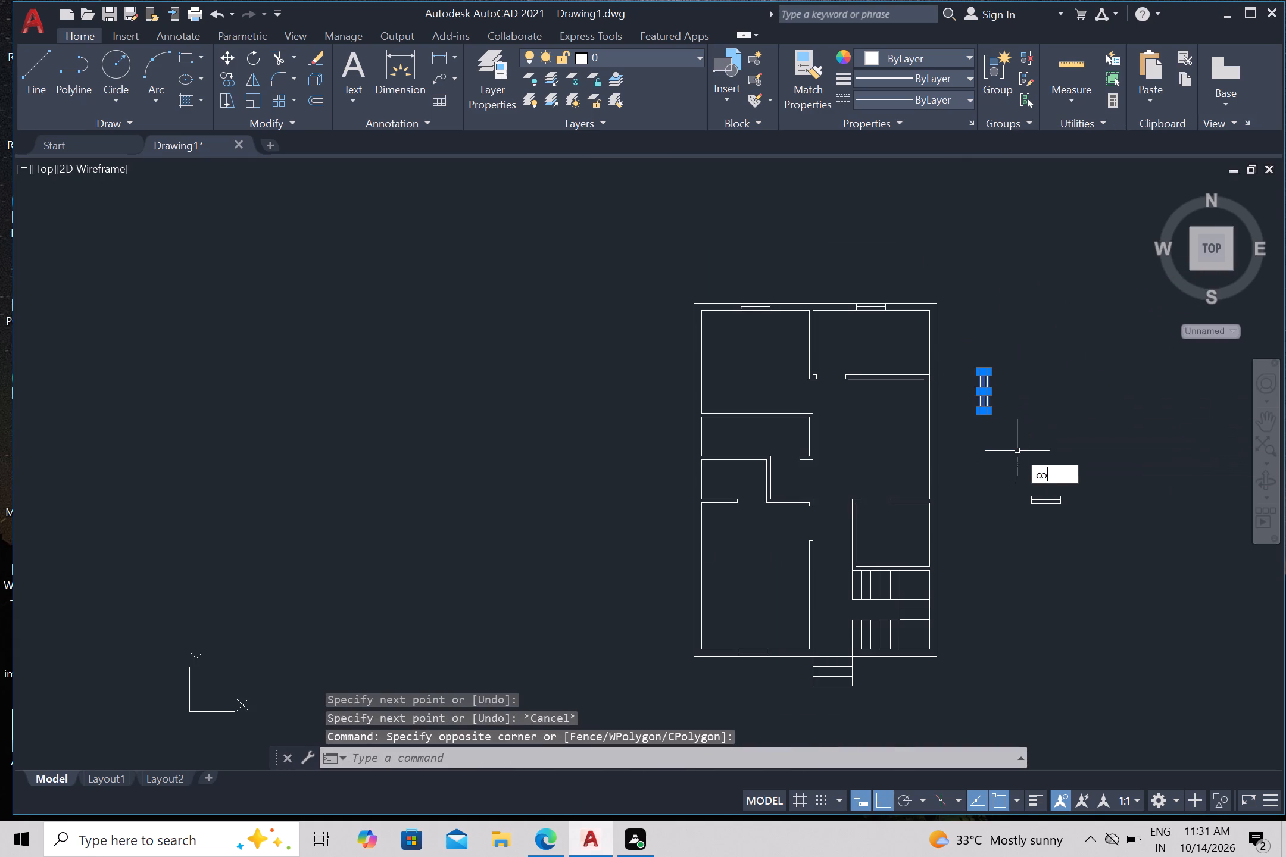
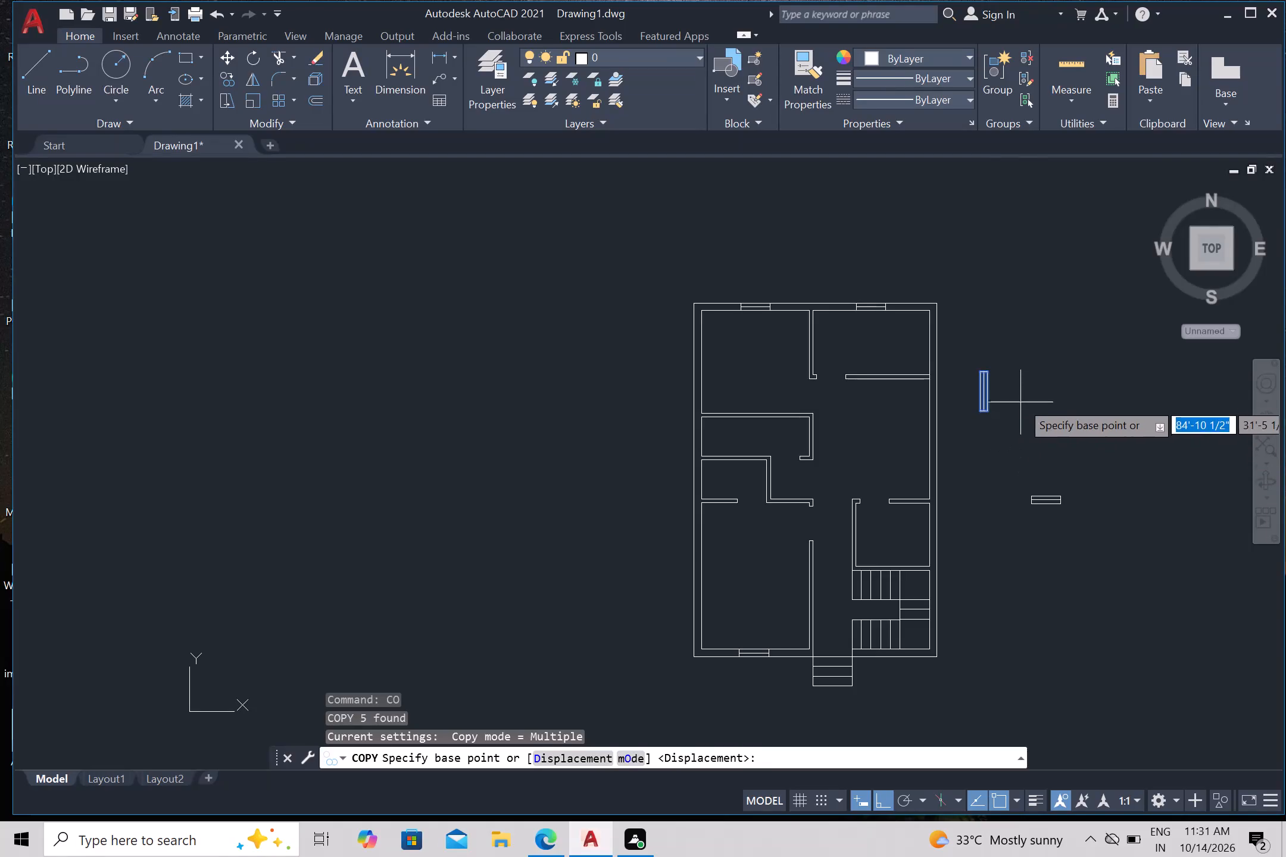
Using its lower corner as base point, copy the 4' window onto the upper-left room's left outer wall, about 7'-3" below the inner corner.
{"action": "left_click", "coordinate": [988, 415]}
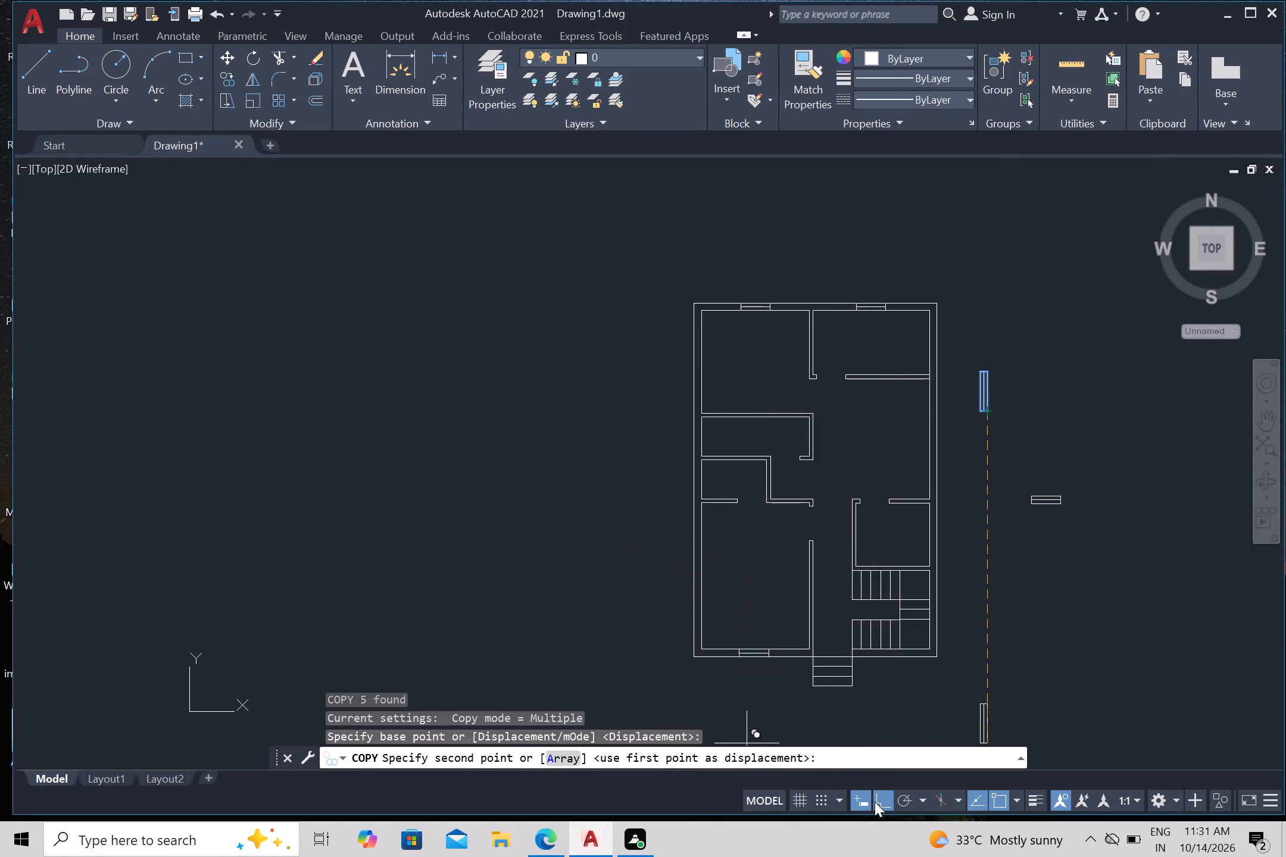
{"action": "left_click", "coordinate": [875, 803]}
{"action": "scroll", "coordinate": [694, 302], "scroll_direction": "up", "scroll_amount": 2}
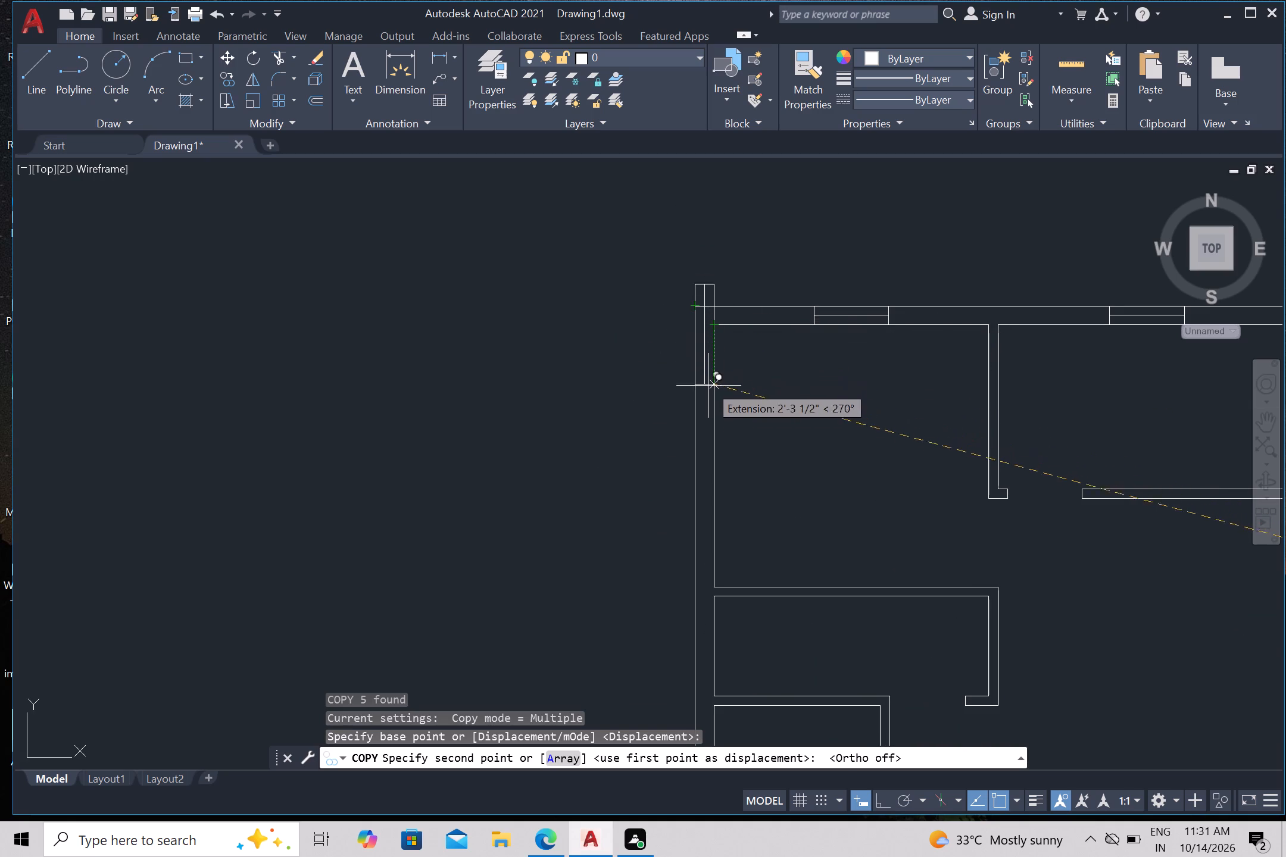
{"action": "left_click", "coordinate": [718, 506]}
Place another 4' window copy in the upper-right room's right outer wall, its lower end about 5'-9 1/2" below the outer corner.
{"action": "scroll", "coordinate": [935, 484], "scroll_direction": "down", "scroll_amount": 1}
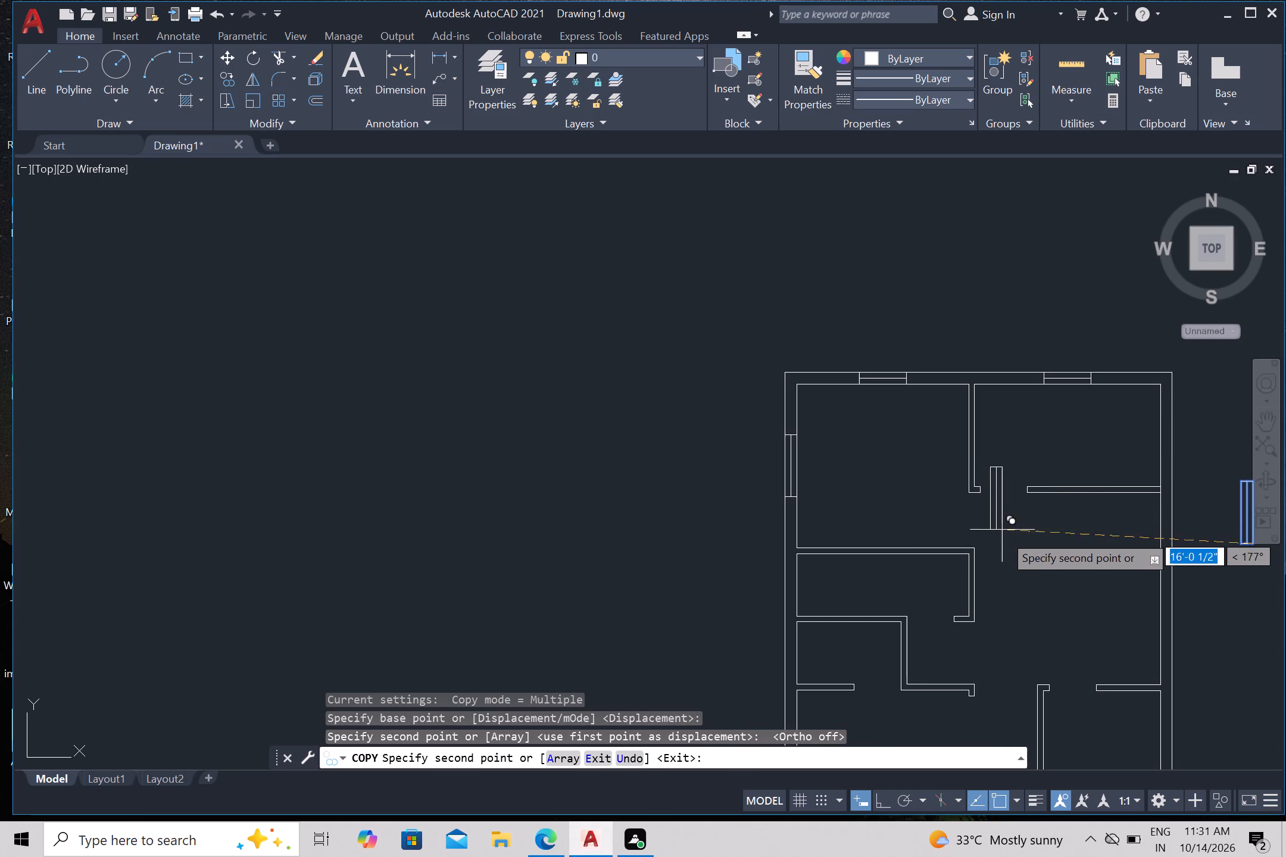
{"action": "middle_click_drag", "start_coordinate": [1014, 543], "coordinate": [612, 525]}
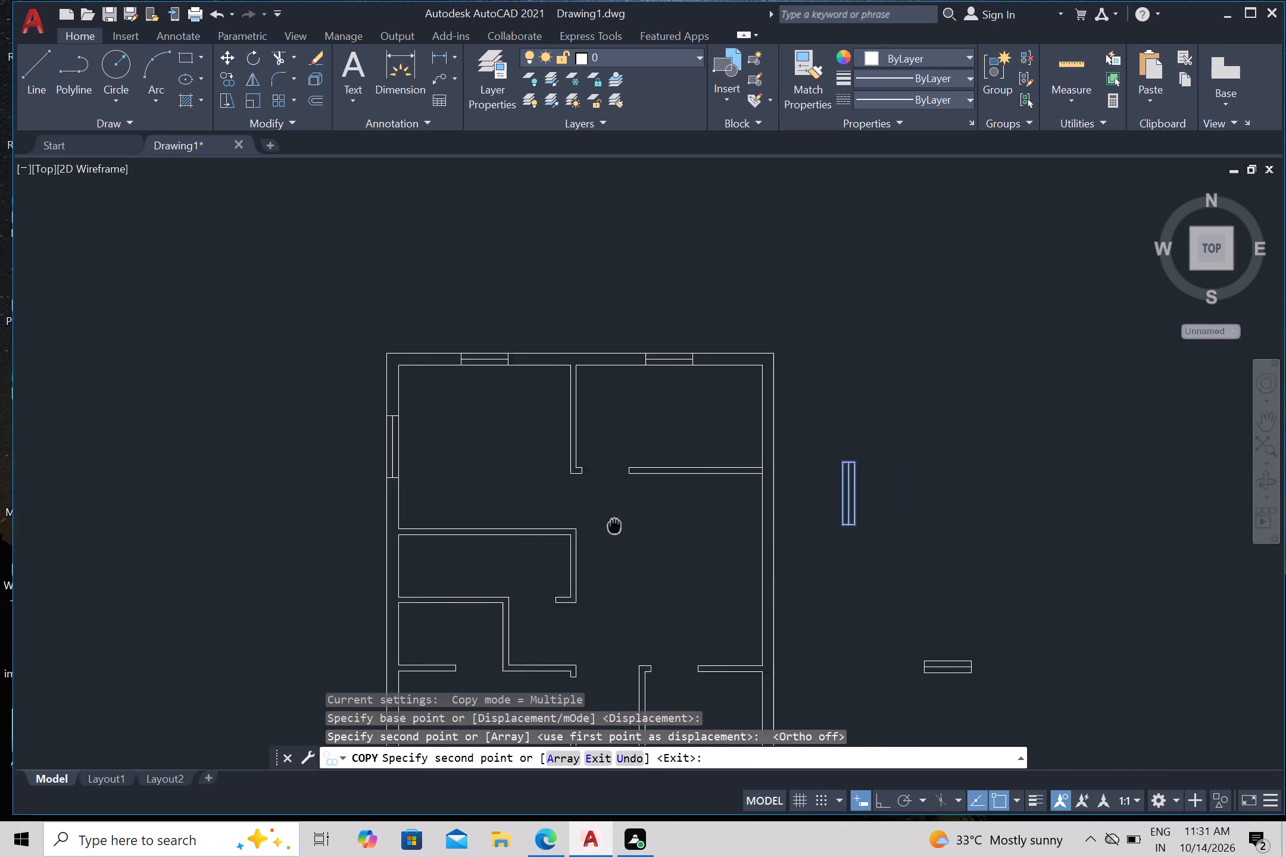
{"action": "middle_click_drag", "start_coordinate": [612, 525], "coordinate": [592, 528]}
{"action": "scroll", "coordinate": [739, 386], "scroll_direction": "up", "scroll_amount": 2}
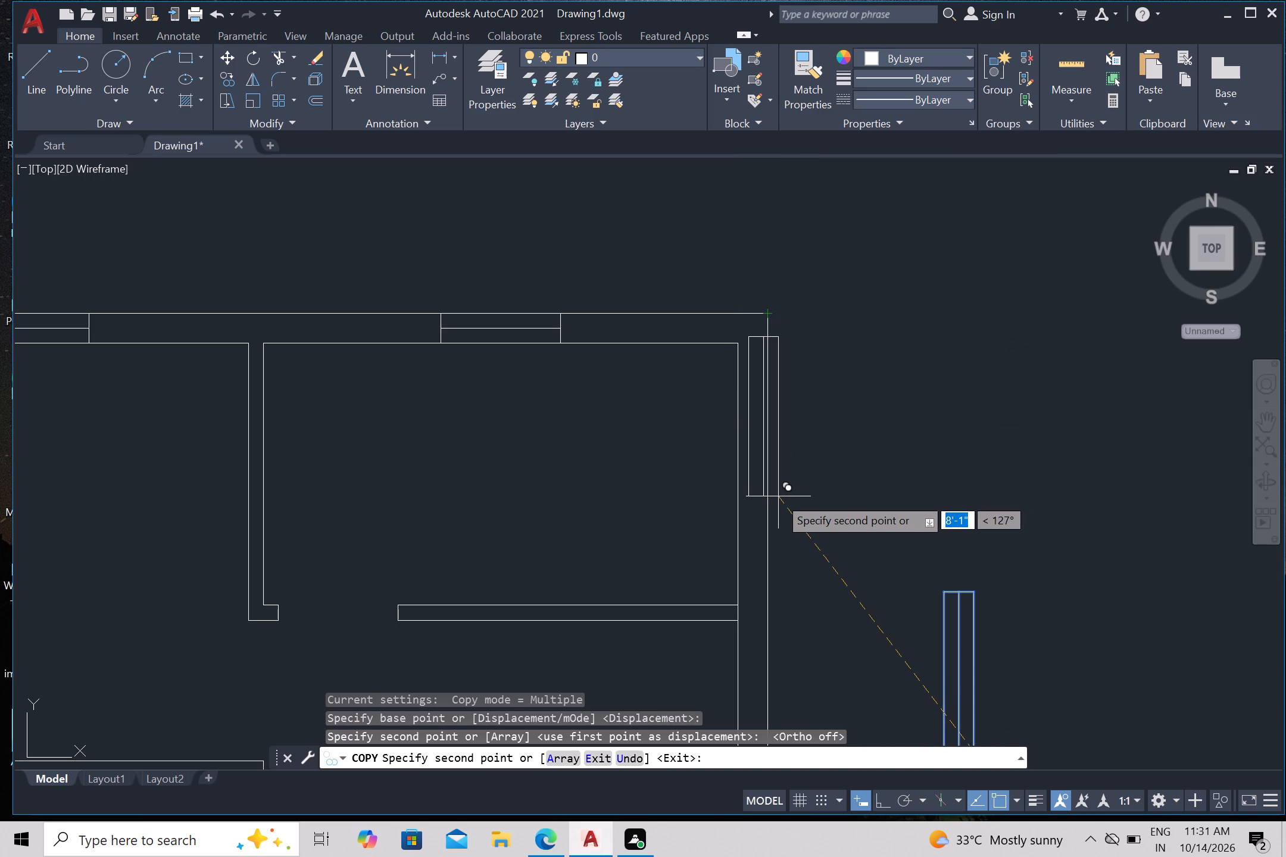
{"action": "left_click", "coordinate": [764, 545]}
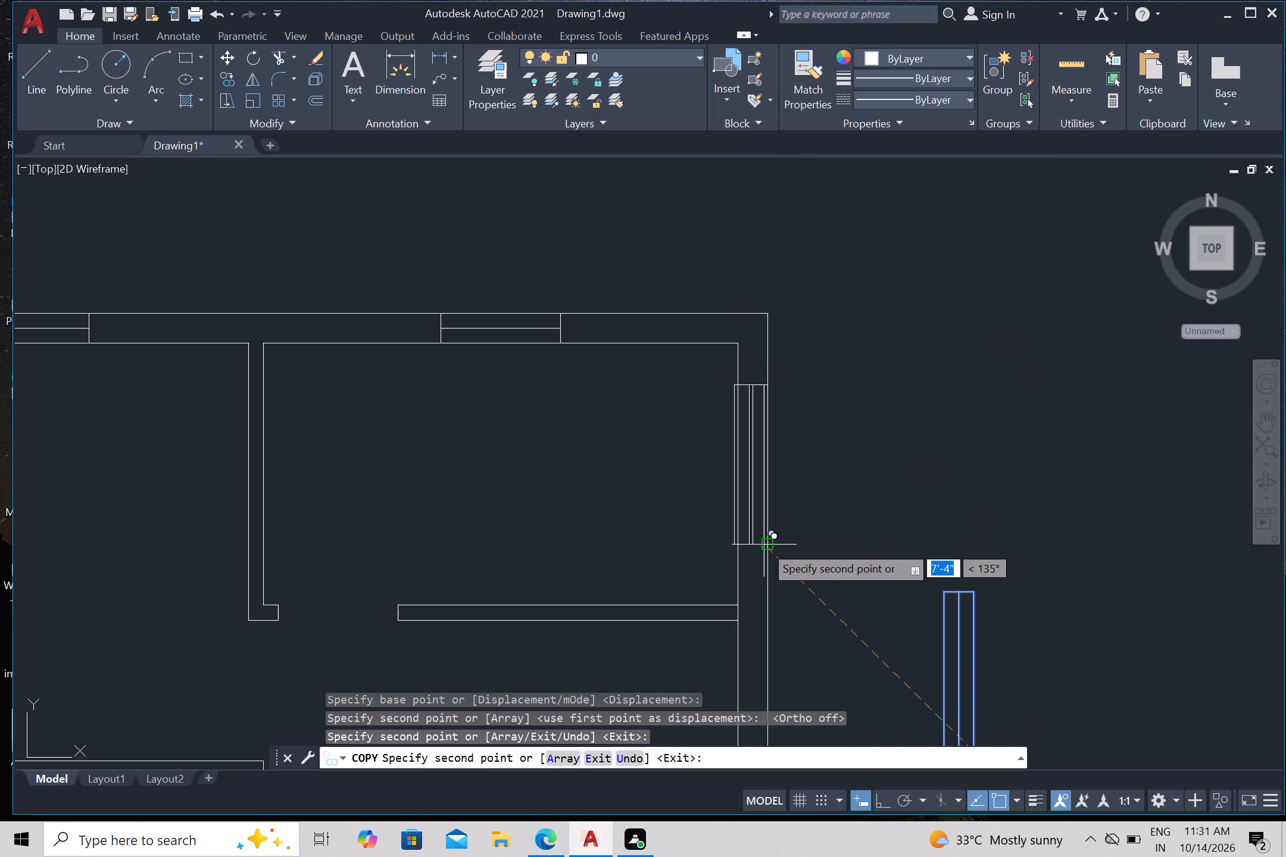
Place a 4' window copy in the right outer wall beside the hall, its lower end 11'-6" below the upper-right room window's lower end.
{"action": "scroll", "coordinate": [772, 539], "scroll_direction": "down", "scroll_amount": 3}
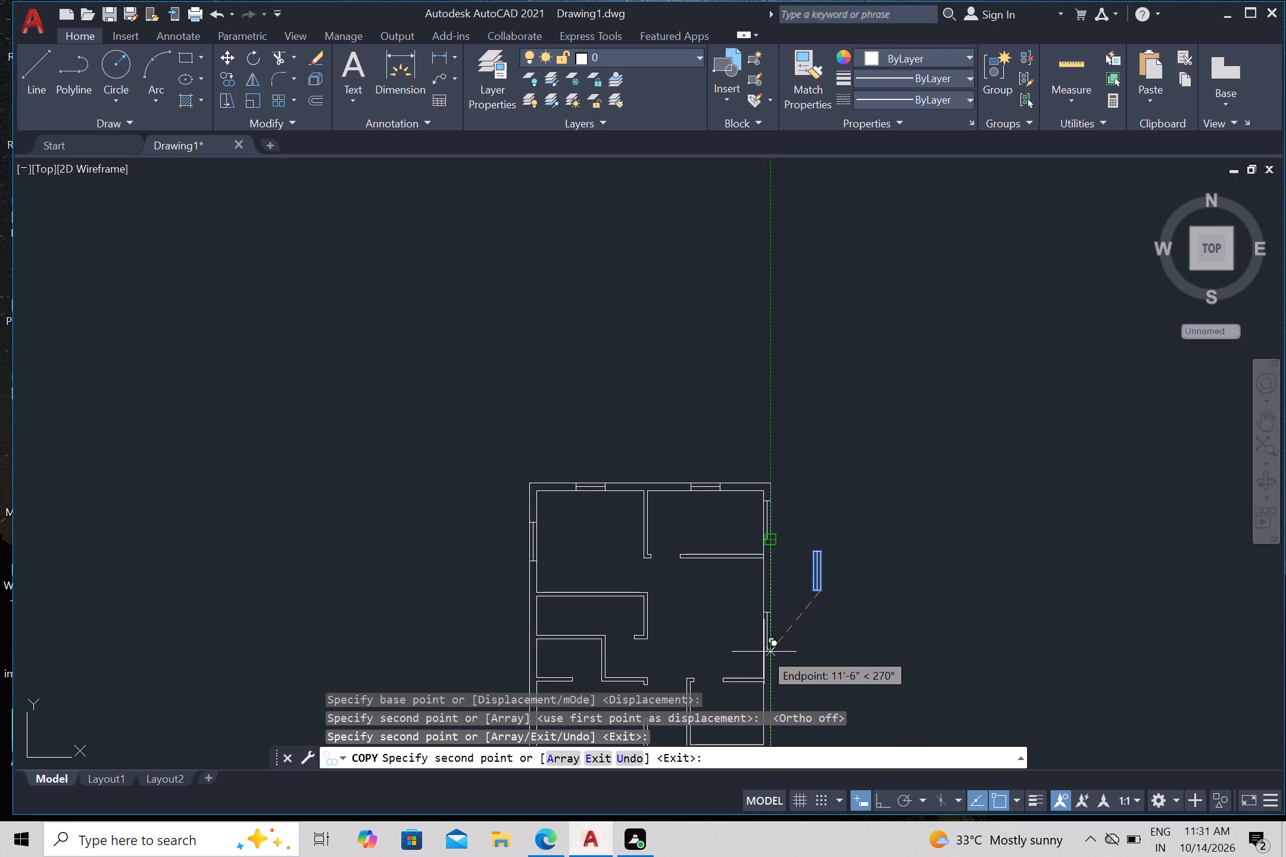
{"action": "left_click", "coordinate": [764, 652]}
Place a 4' window copy in the lower-left room's left outer wall, its lower end about 10'-2" below the partition's upper face.
{"action": "middle_click_drag", "start_coordinate": [830, 625], "coordinate": [869, 242]}
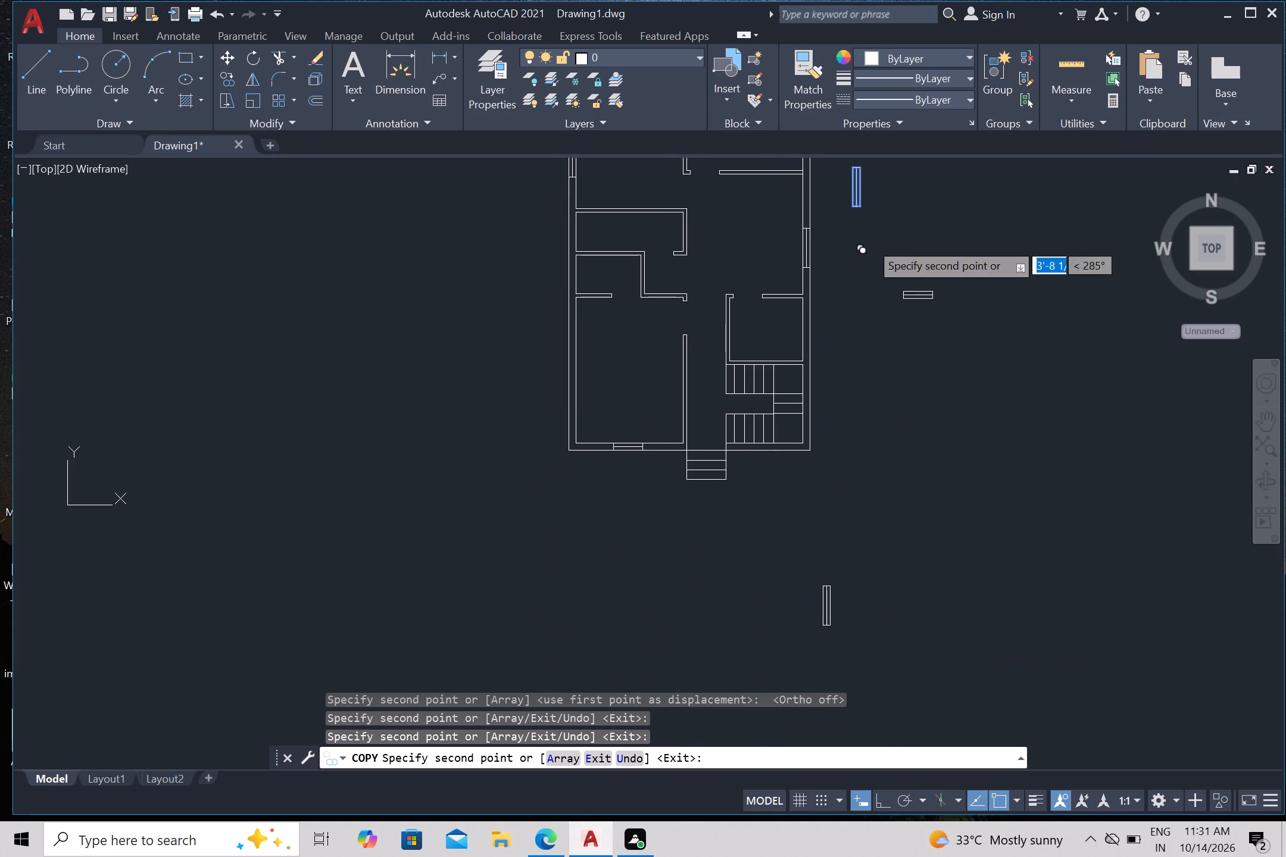
{"action": "scroll", "coordinate": [822, 340], "scroll_direction": "up", "scroll_amount": 1}
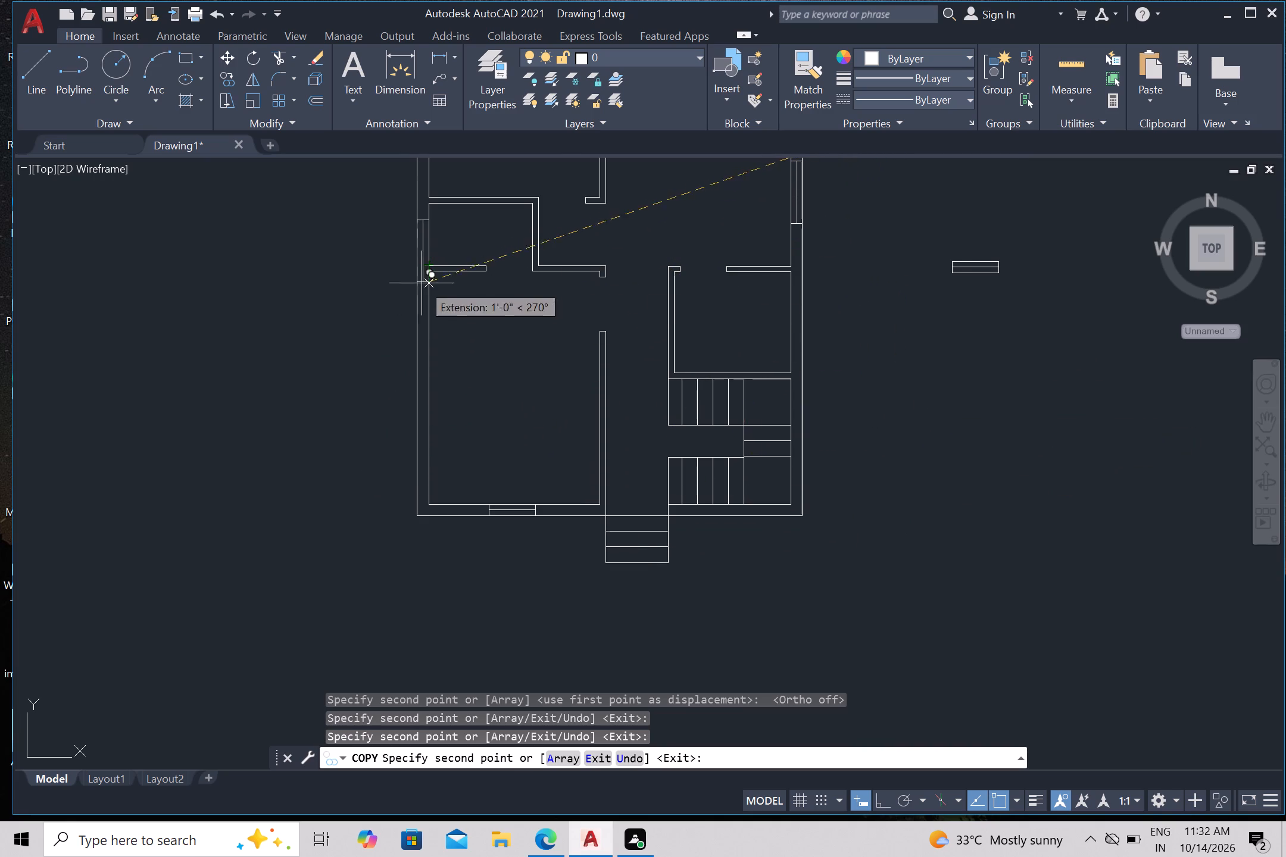
{"action": "left_click", "coordinate": [429, 424]}
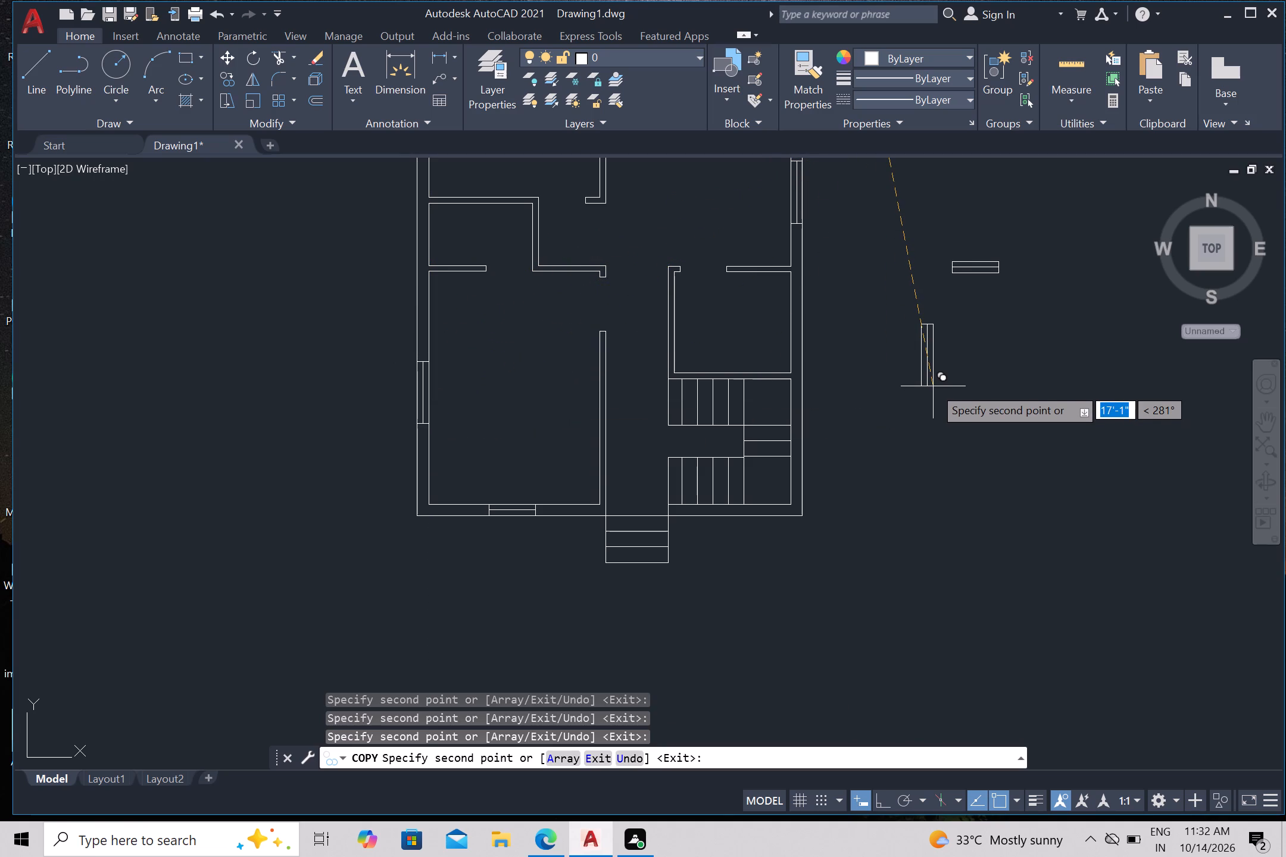
{"action": "key", "text": "Escape"}
With Ortho on, rotate the horizontal 3' window symbol outside the plan about its lower corner towards 270° so it stands upright.
{"action": "scroll", "coordinate": [933, 386], "scroll_direction": "down", "scroll_amount": 1}
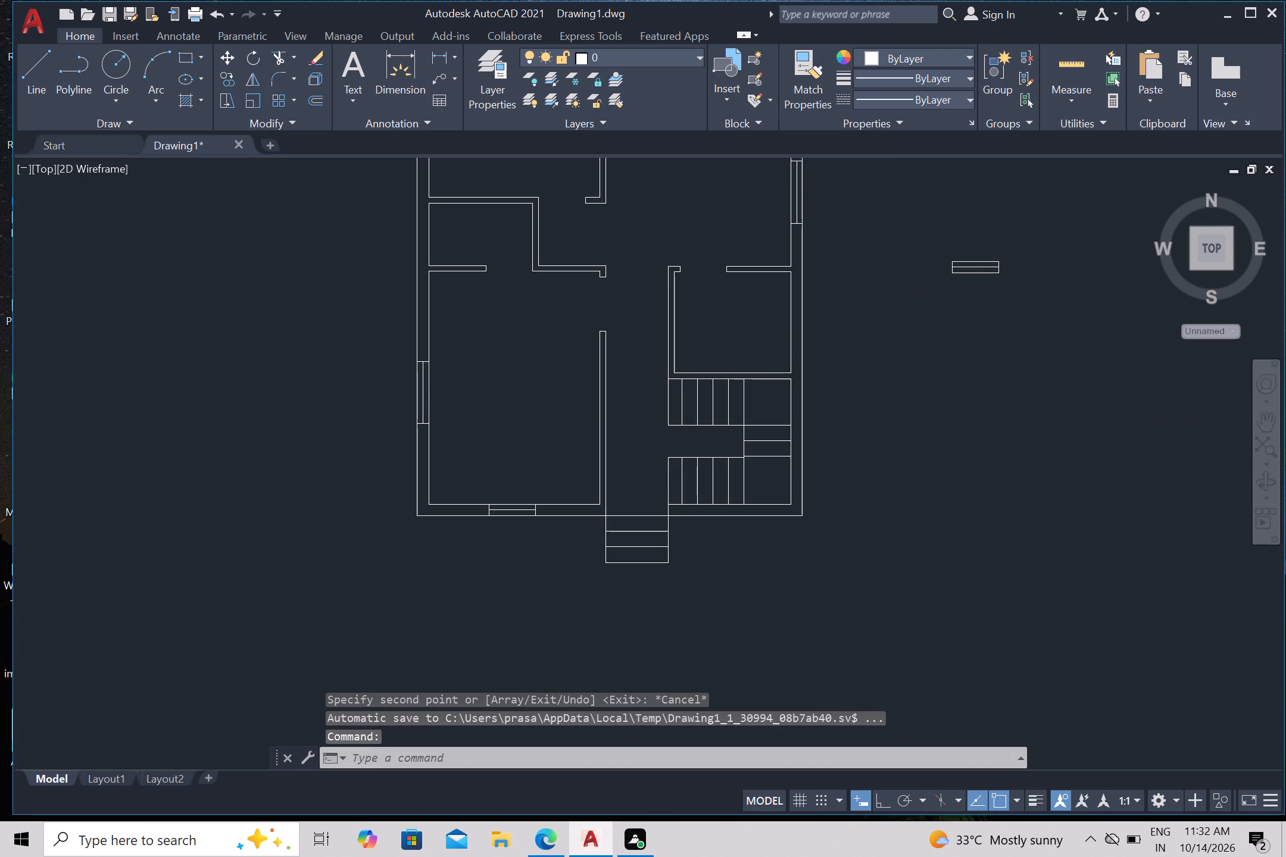
{"action": "left_click", "coordinate": [929, 278]}
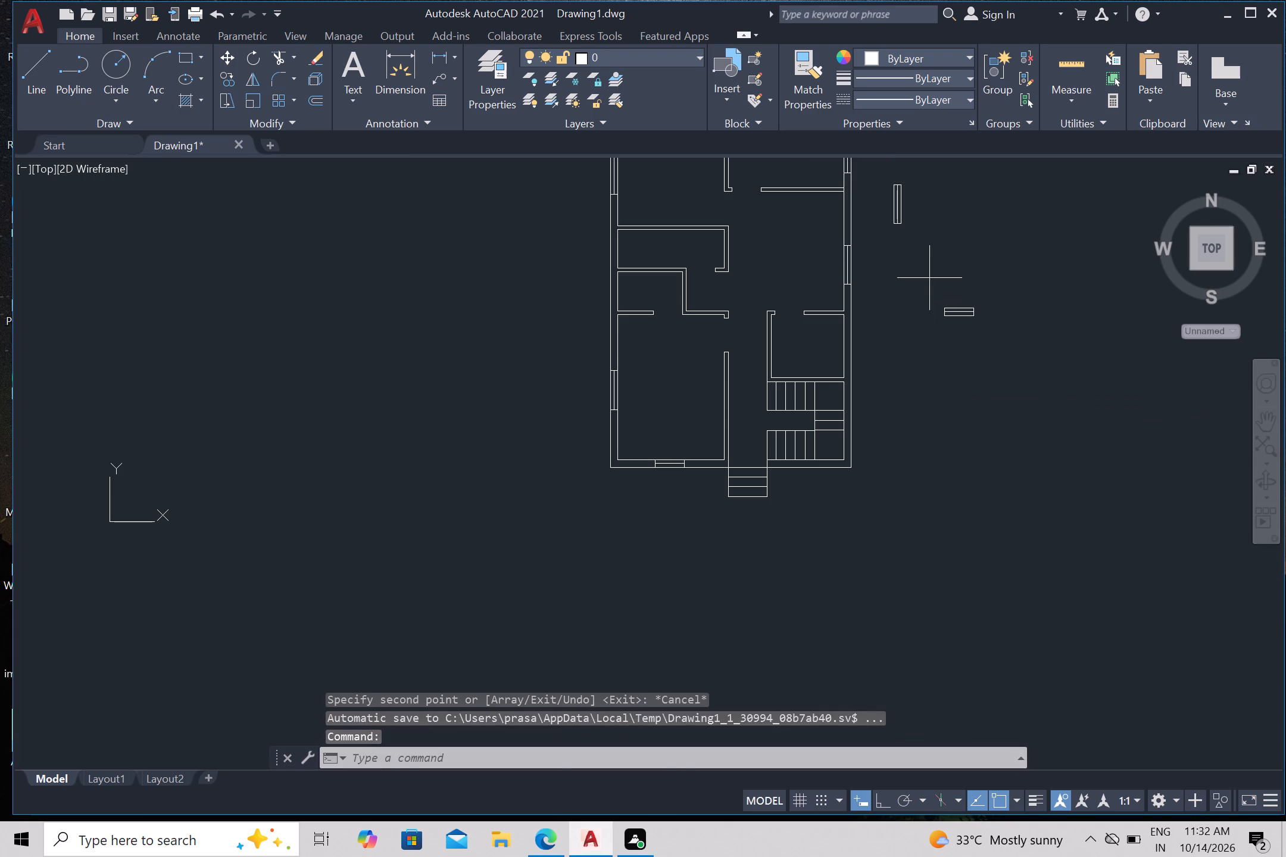
{"action": "left_click", "coordinate": [988, 359]}
{"action": "key", "text": "r"}
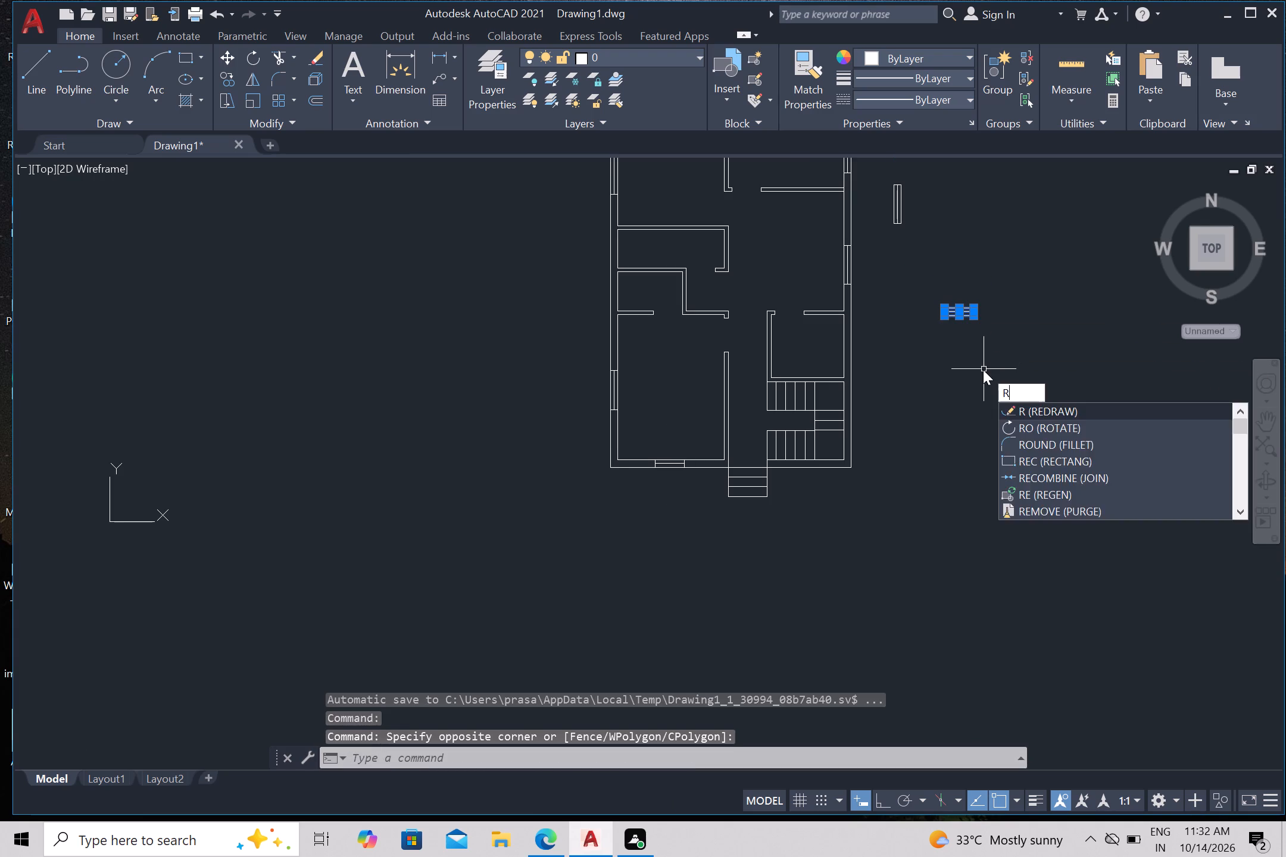
{"action": "key", "text": "o"}
{"action": "key", "text": "Return"}
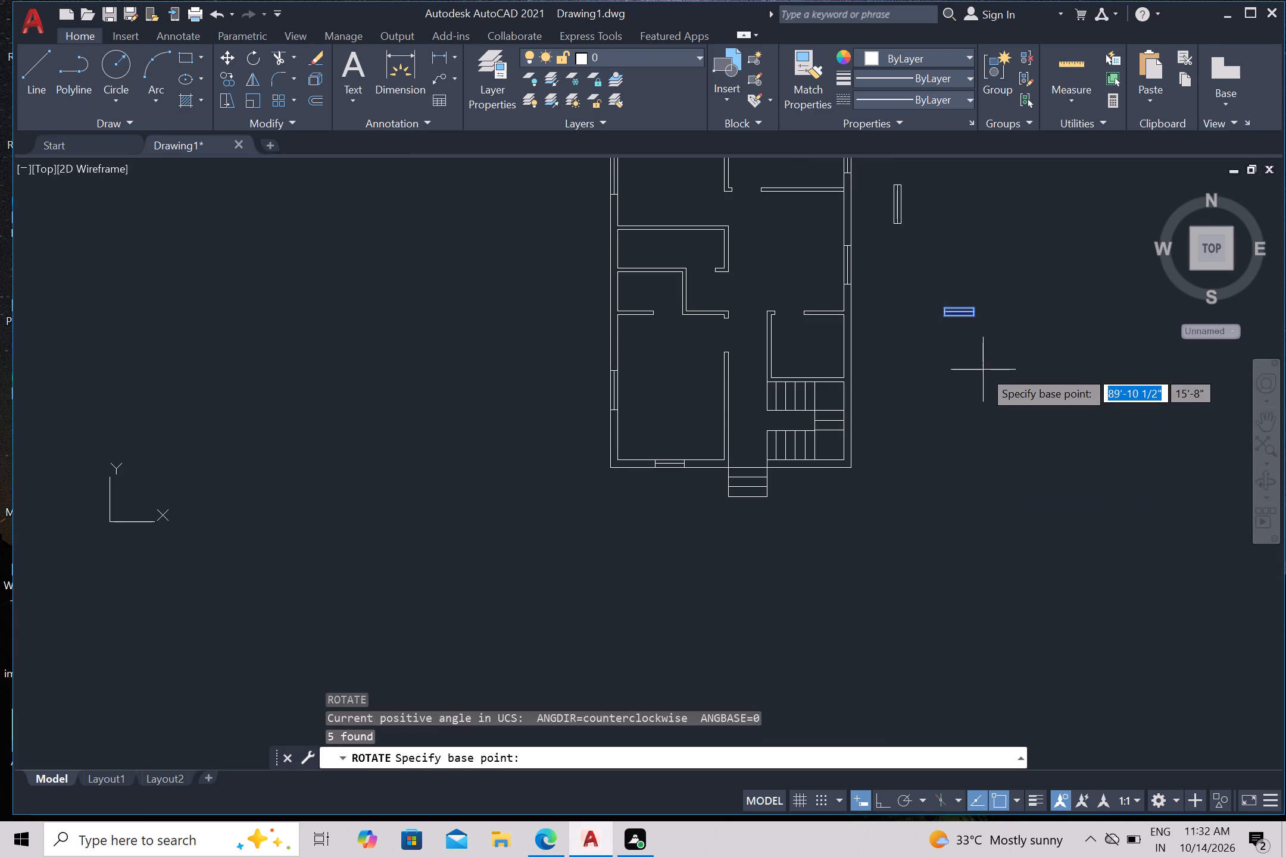
{"action": "left_click", "coordinate": [876, 800]}
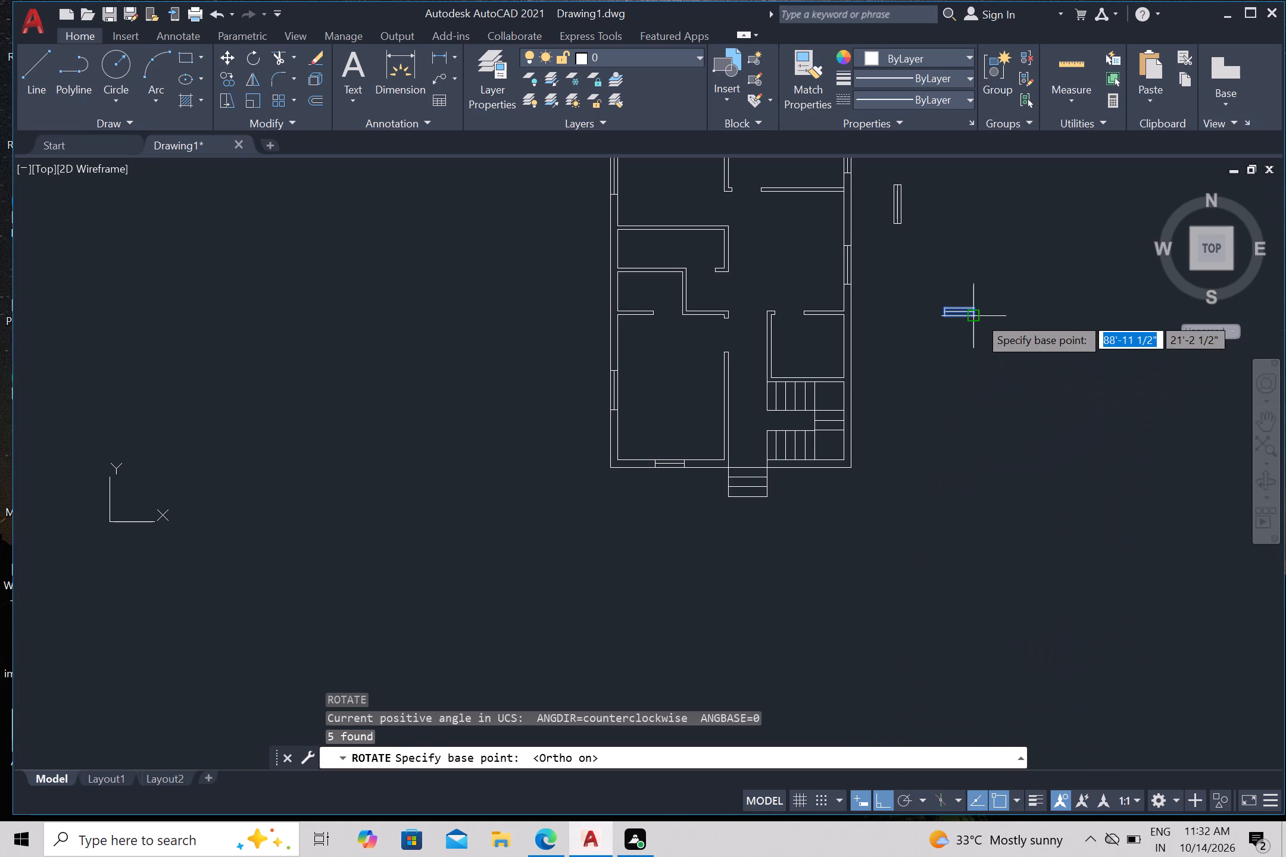
{"action": "left_click", "coordinate": [979, 317]}
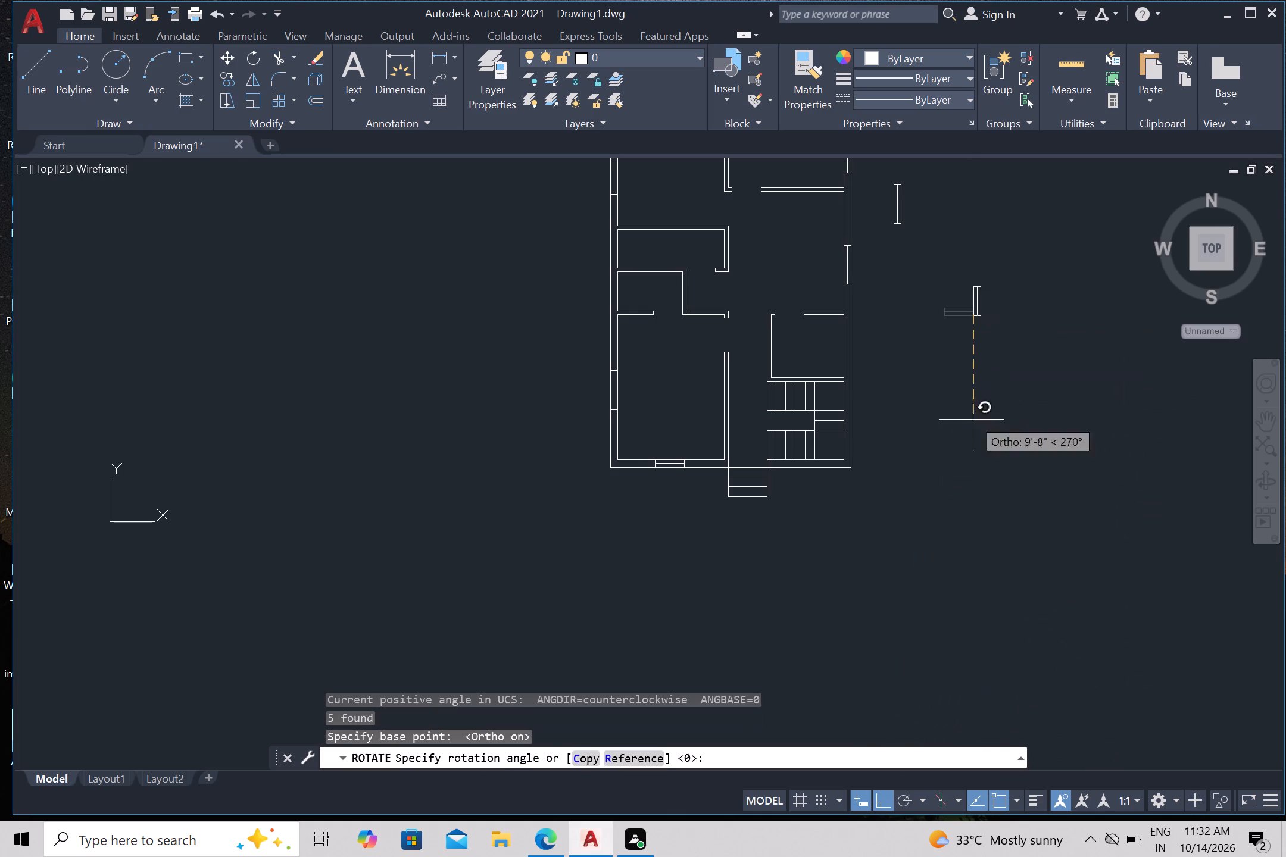
{"action": "left_click", "coordinate": [966, 450]}
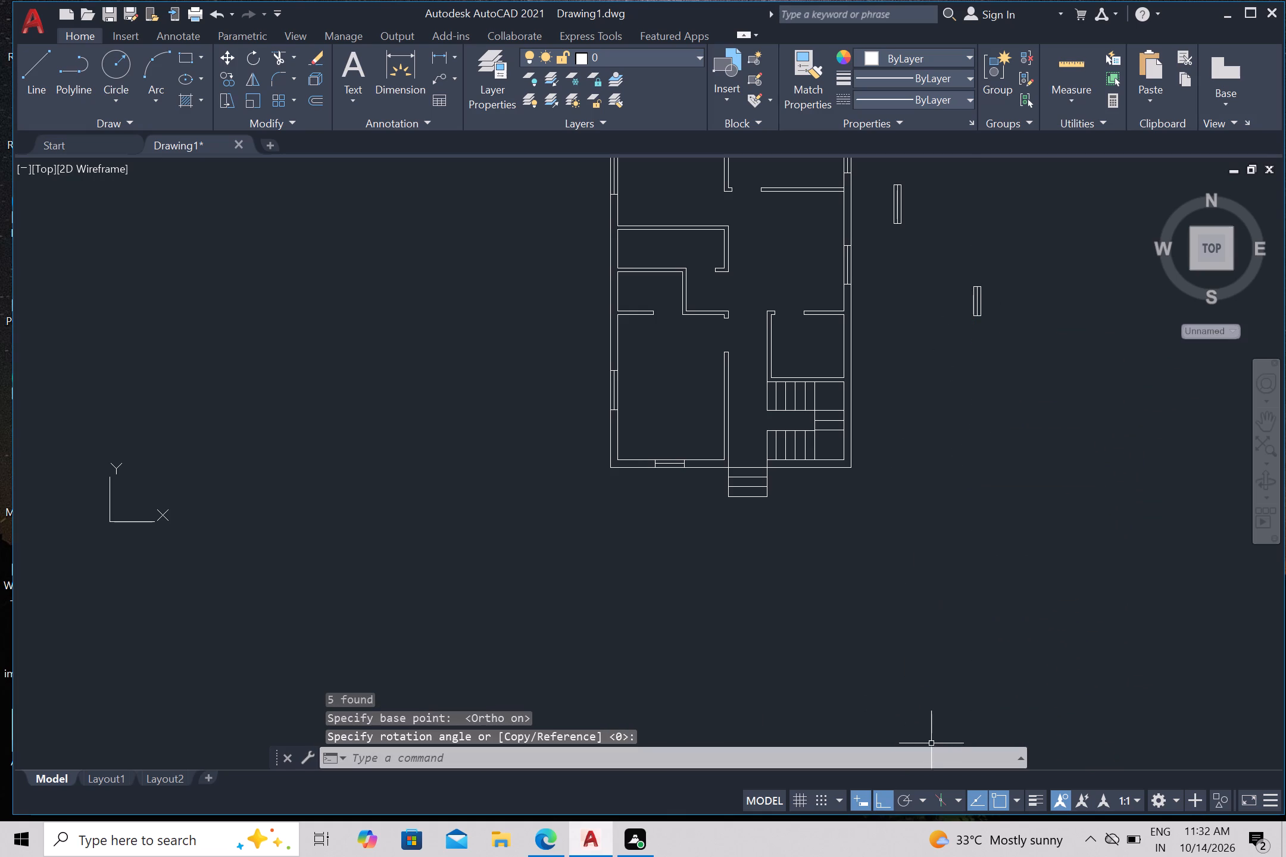
With Ortho off, copy the upright 3' window by its lower corner into the right outer wall of the small room above the staircase.
{"action": "left_click", "coordinate": [880, 805]}
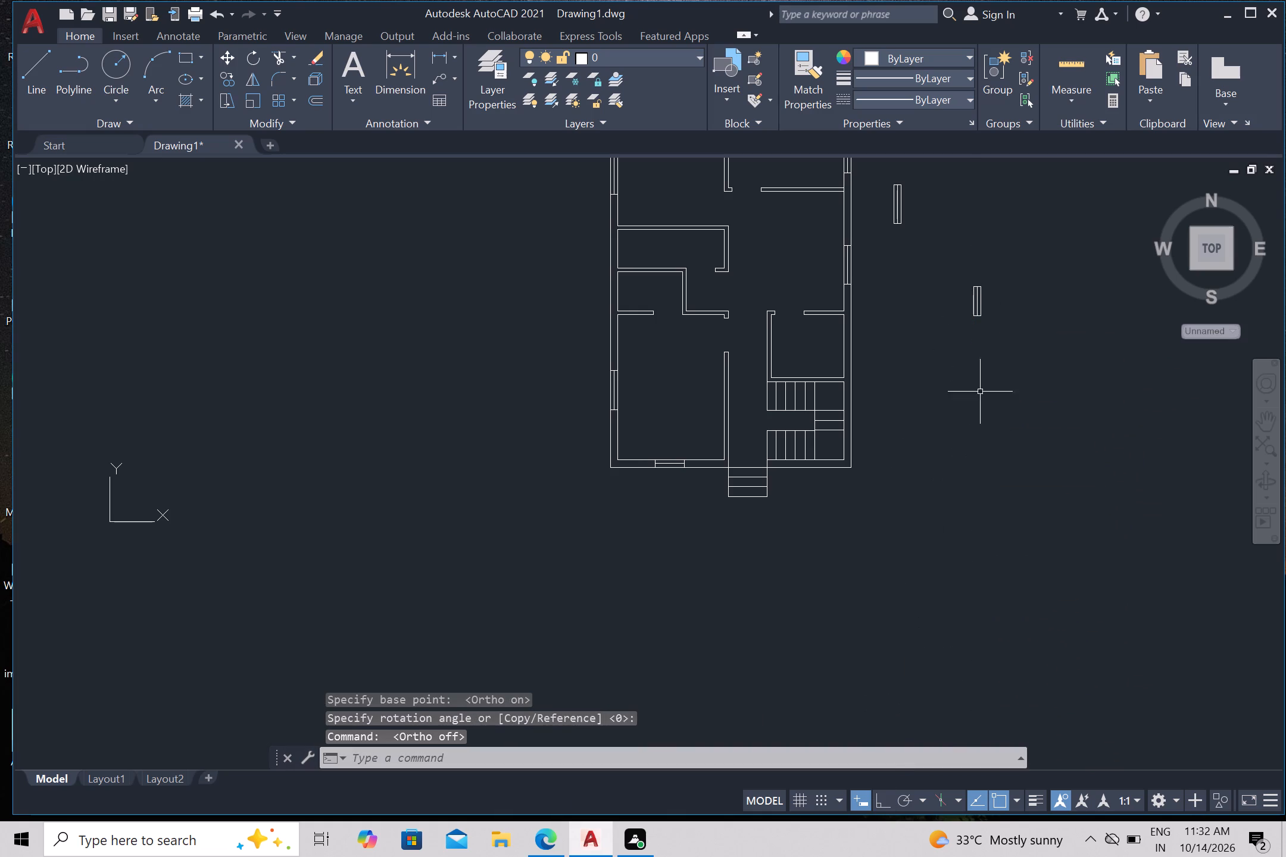
{"action": "left_click", "coordinate": [950, 261]}
{"action": "left_click", "coordinate": [1005, 347]}
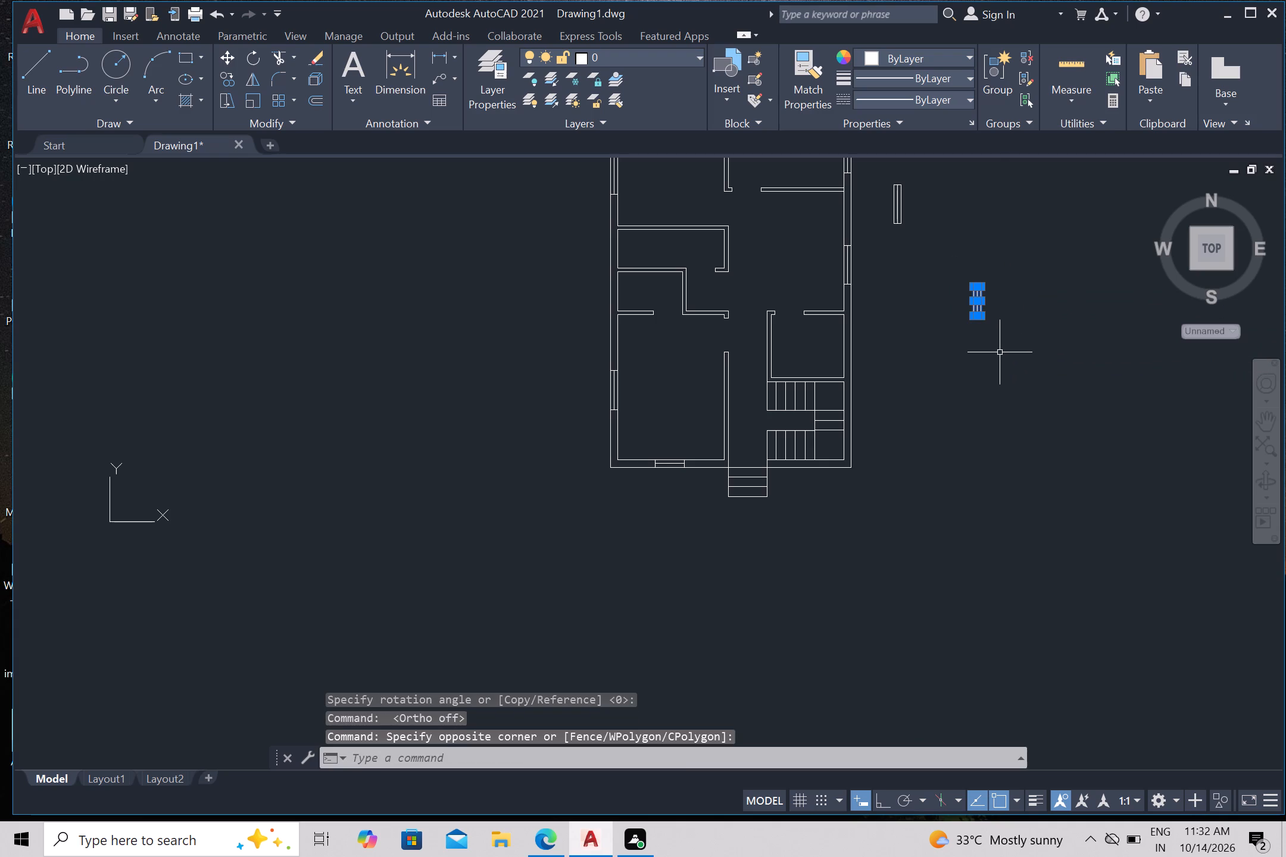
{"action": "key", "text": "c"}
{"action": "key", "text": "o"}
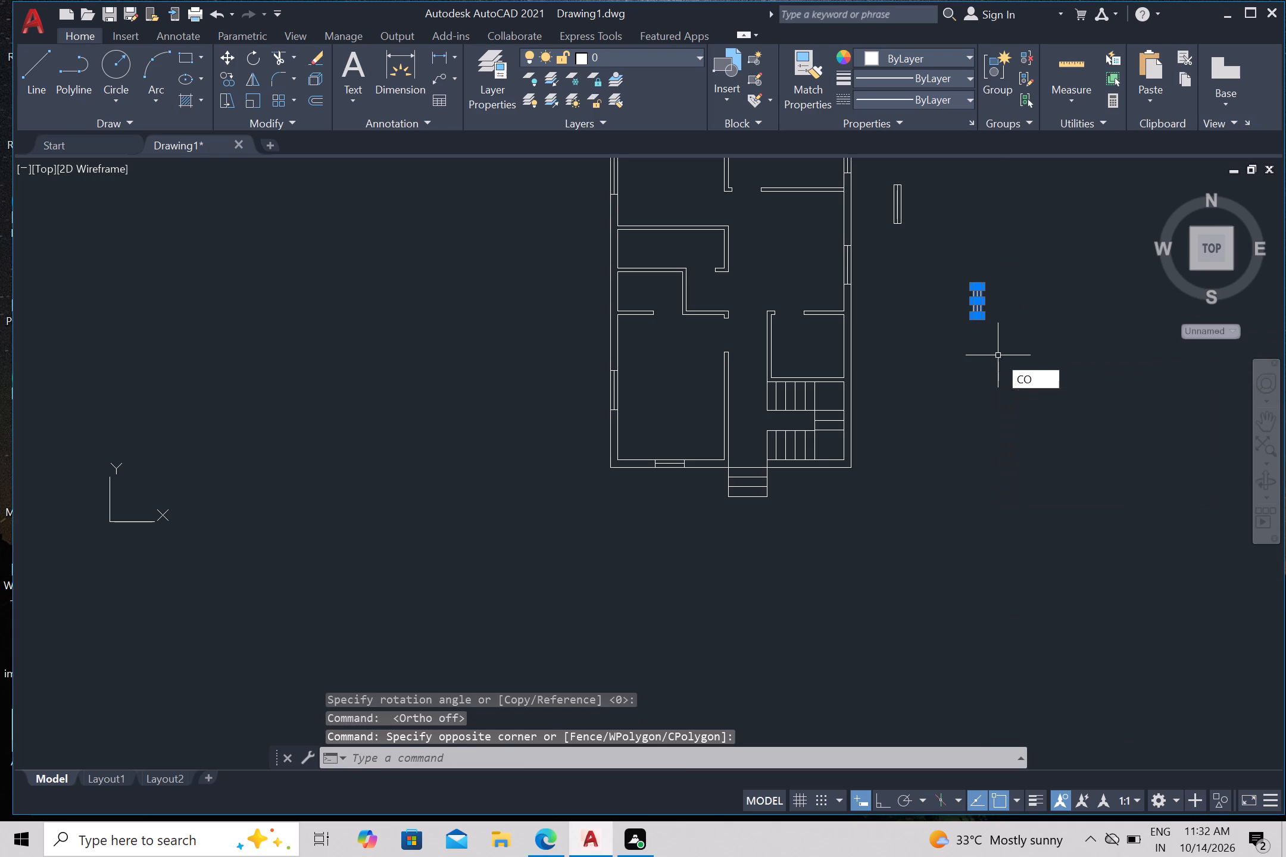
{"action": "key", "text": "Return"}
{"action": "left_click", "coordinate": [986, 319]}
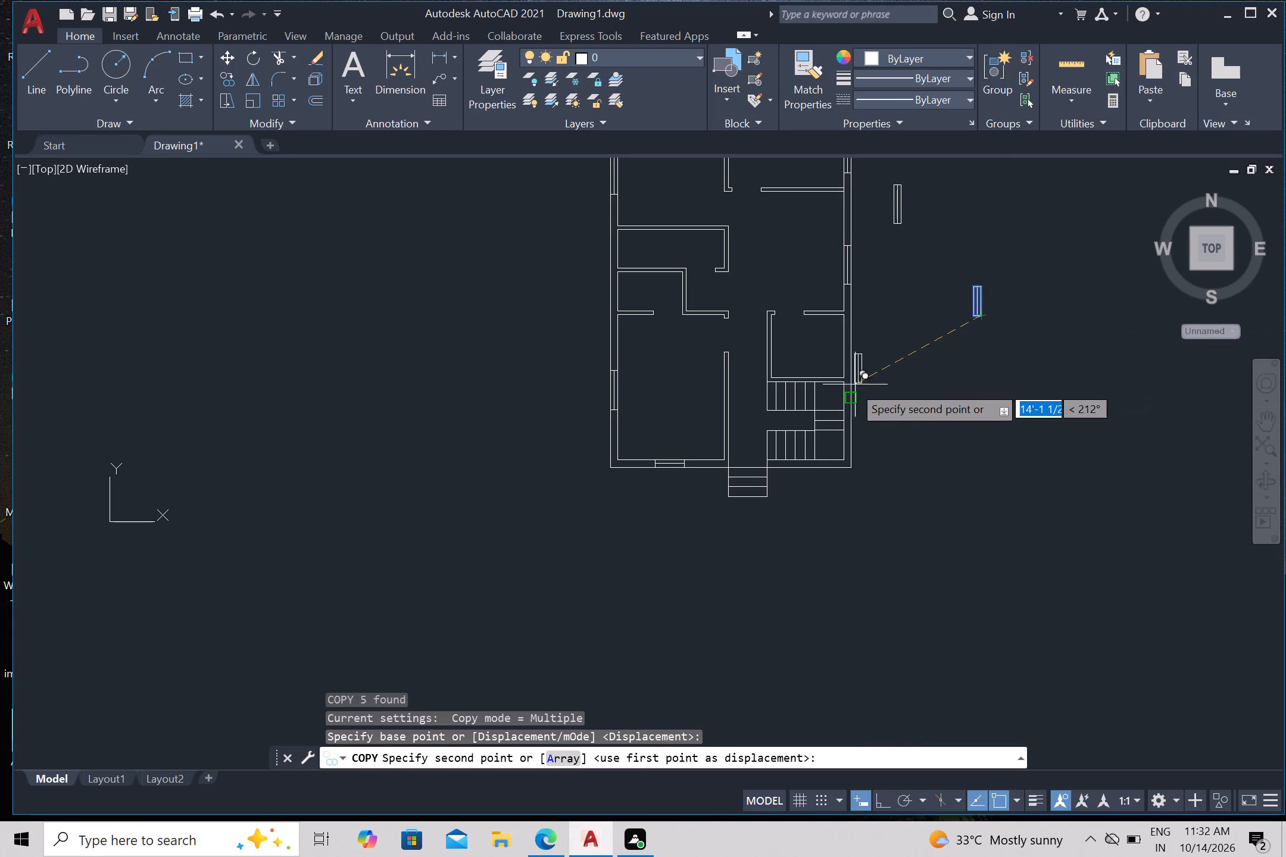
{"action": "scroll", "coordinate": [857, 339], "scroll_direction": "up", "scroll_amount": 2}
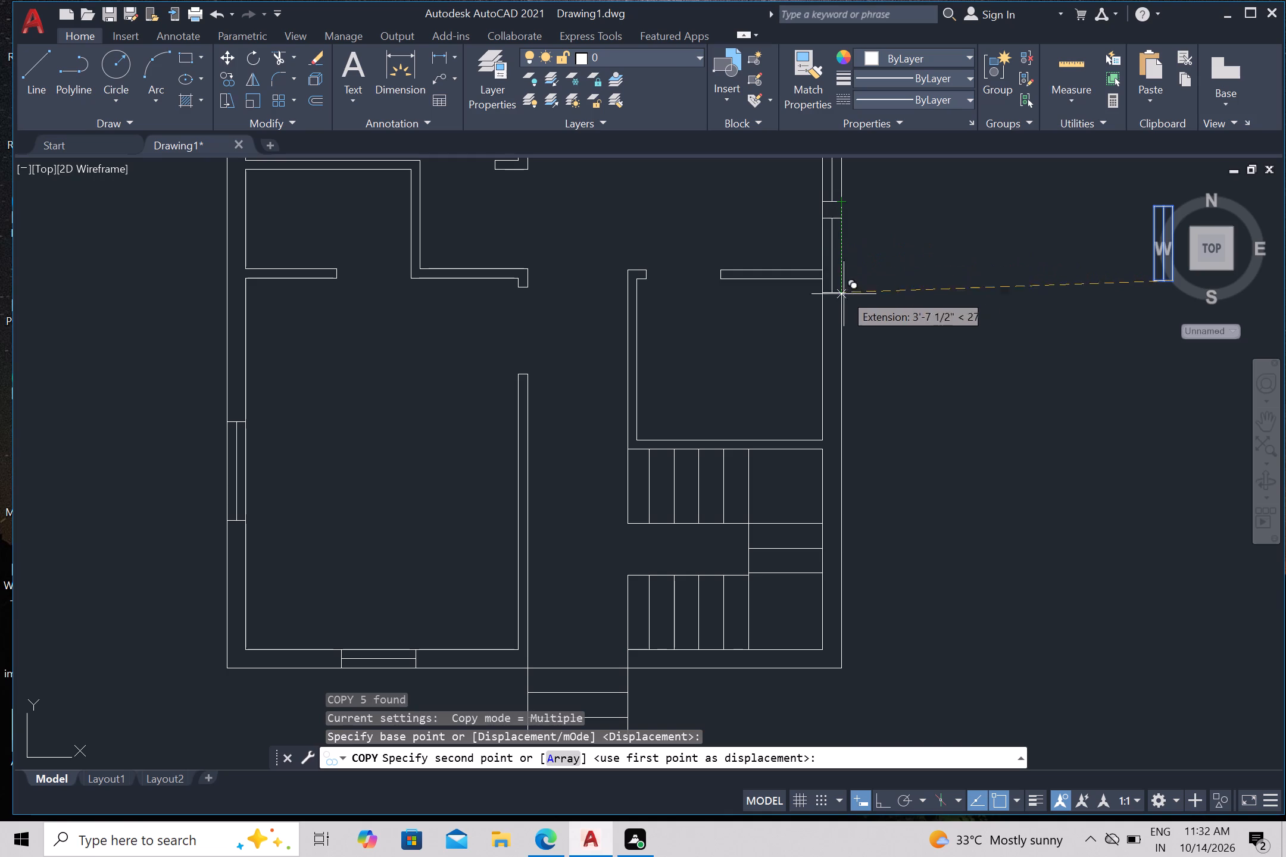
{"action": "left_click", "coordinate": [843, 391]}
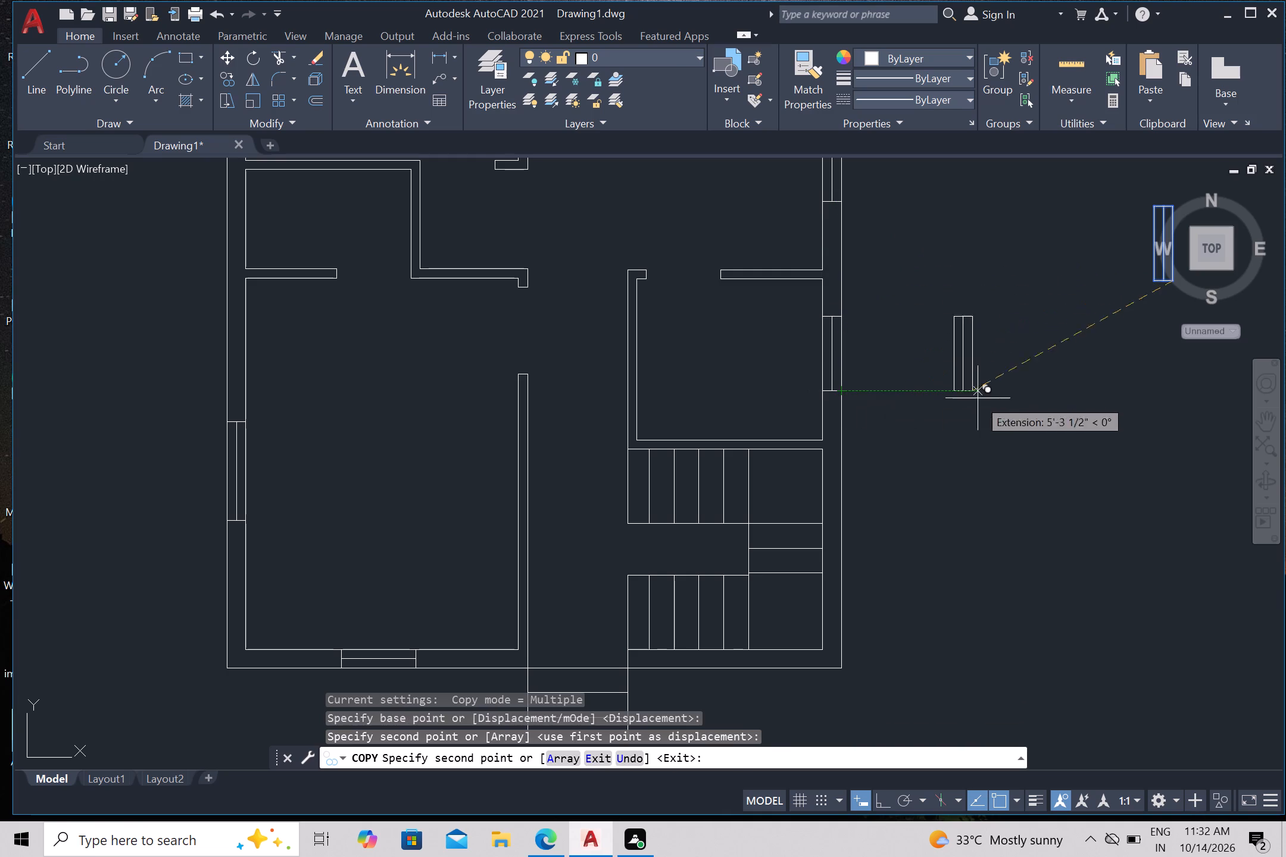
{"action": "key", "text": "Escape"}
Draw a horizontal line from the midpoint of the spare 4' window symbol's long side, across the symbol and past its other side.
{"action": "scroll", "coordinate": [1016, 398], "scroll_direction": "down", "scroll_amount": 2}
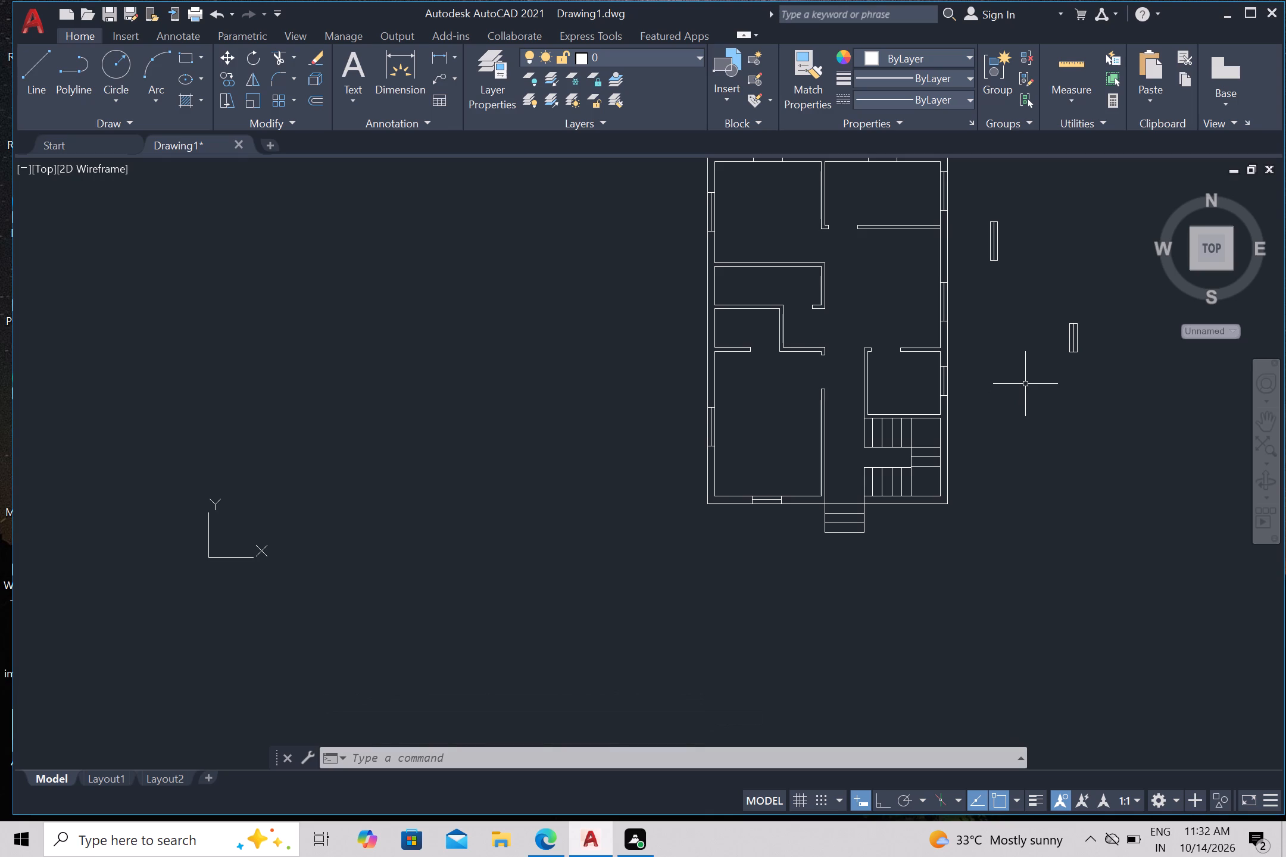
{"action": "middle_click_drag", "start_coordinate": [1016, 303], "coordinate": [991, 409]}
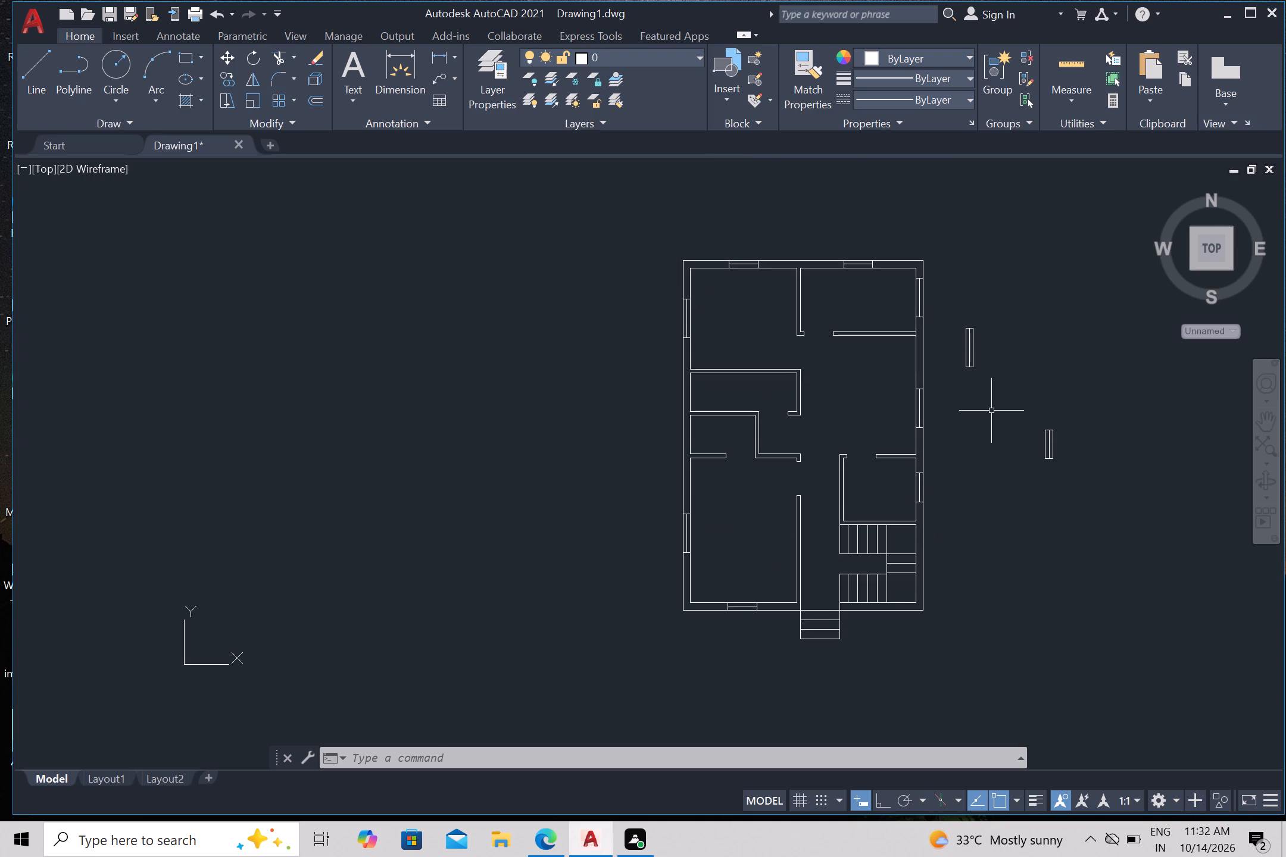
{"action": "key", "text": "Escape"}
{"action": "key", "text": "l"}
{"action": "key", "text": "Return"}
{"action": "scroll", "coordinate": [991, 411], "scroll_direction": "up", "scroll_amount": 2}
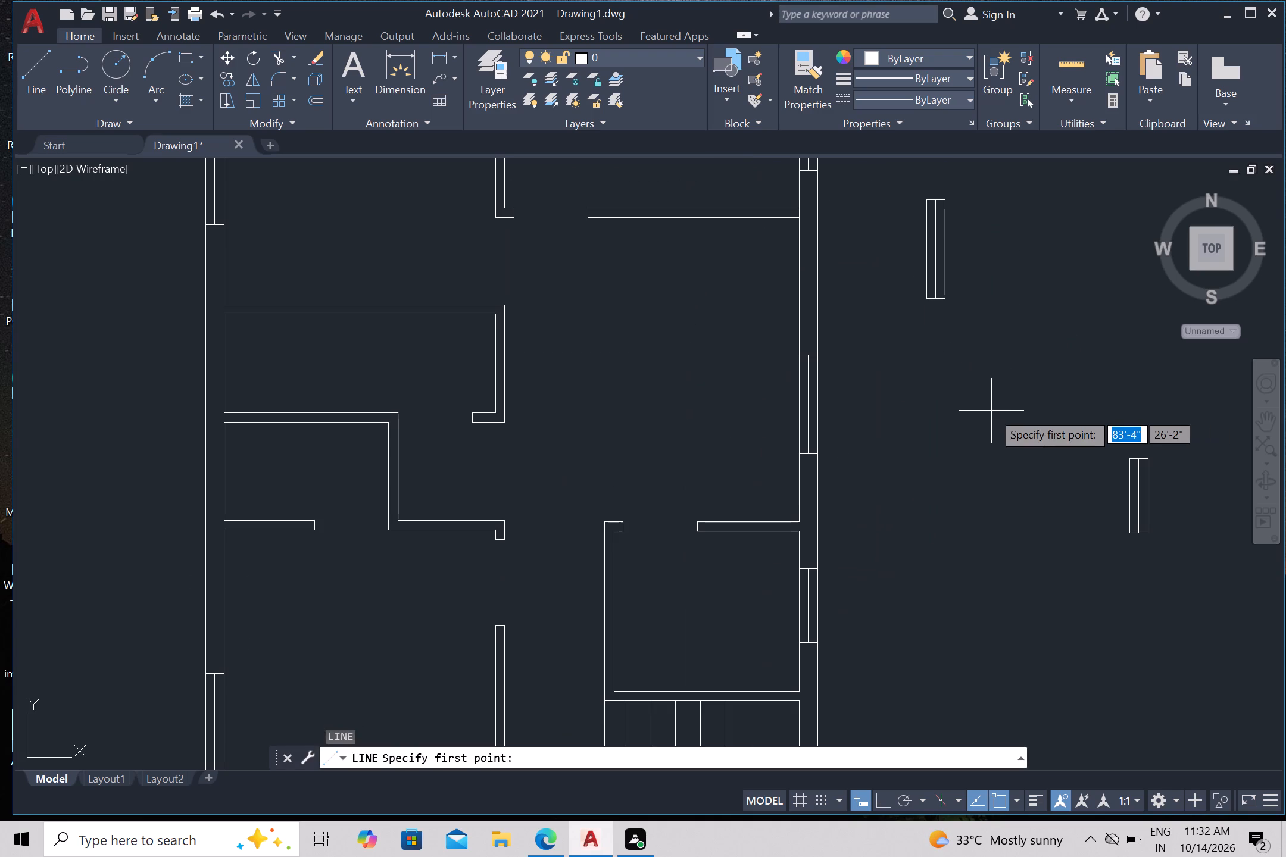
{"action": "left_click", "coordinate": [922, 254]}
{"action": "left_click", "coordinate": [1010, 252]}
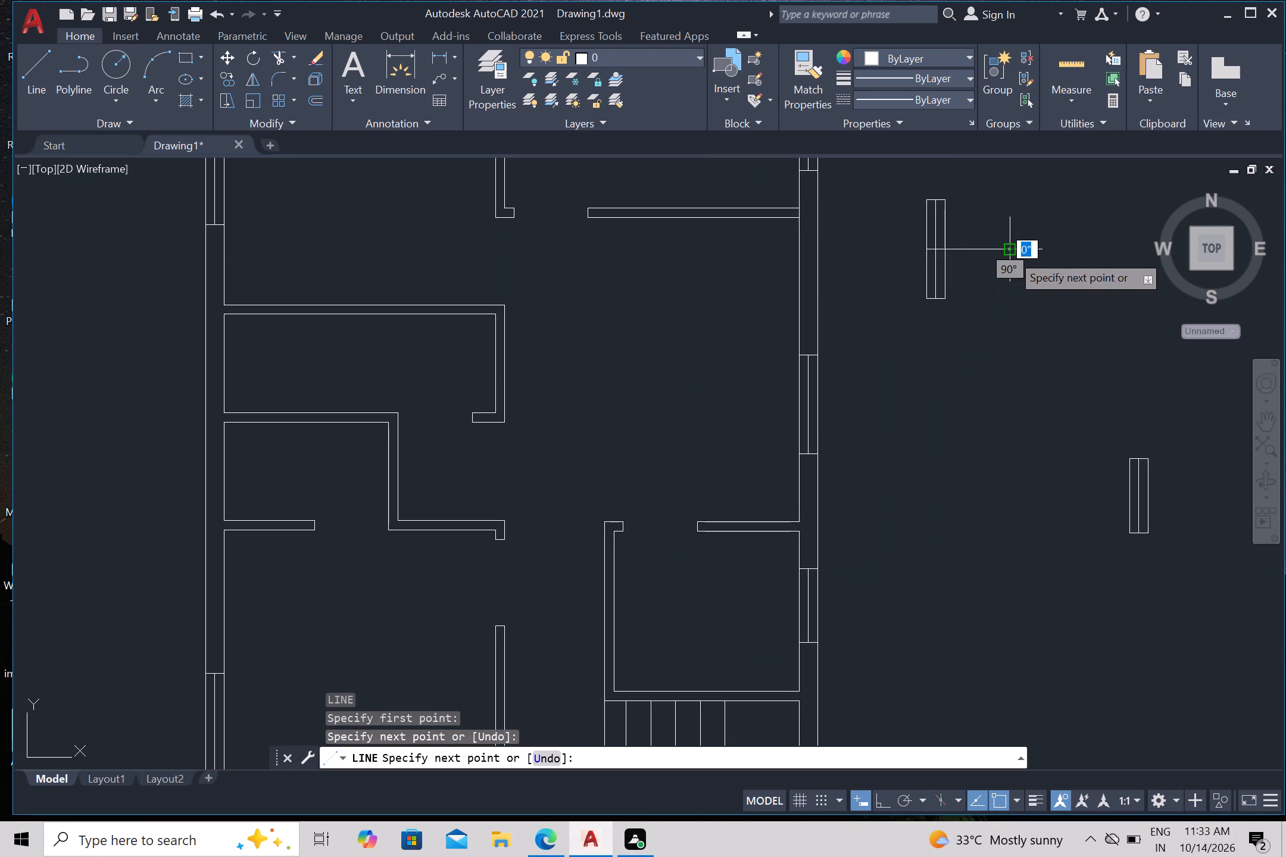
{"action": "key", "text": "Escape"}
Trim away the spare 4' window symbol's lower half and the overhanging line end, leaving a closed 2' high window symbol.
{"action": "type", "text": "tr"}
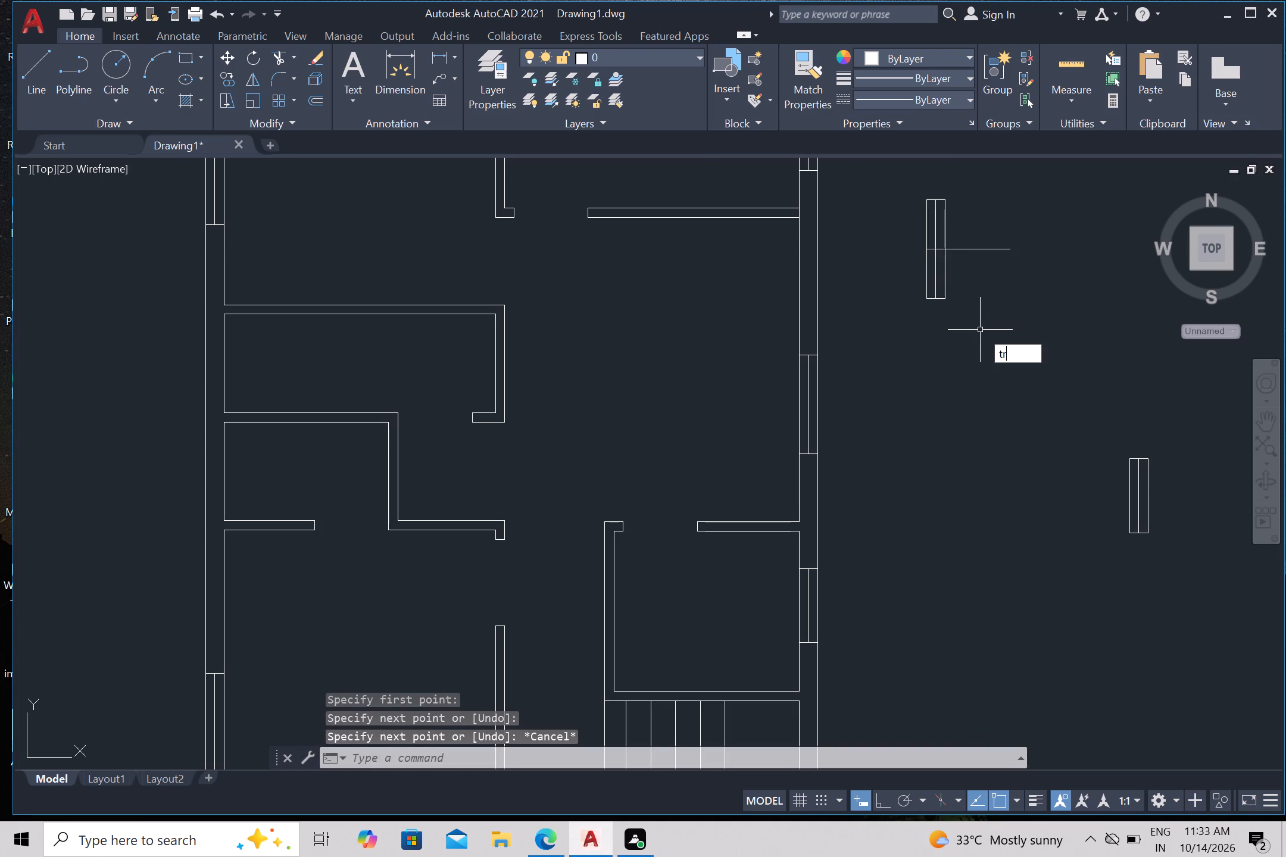
{"action": "key", "text": "Return"}
{"action": "left_click", "coordinate": [896, 286]}
{"action": "left_click", "coordinate": [979, 237]}
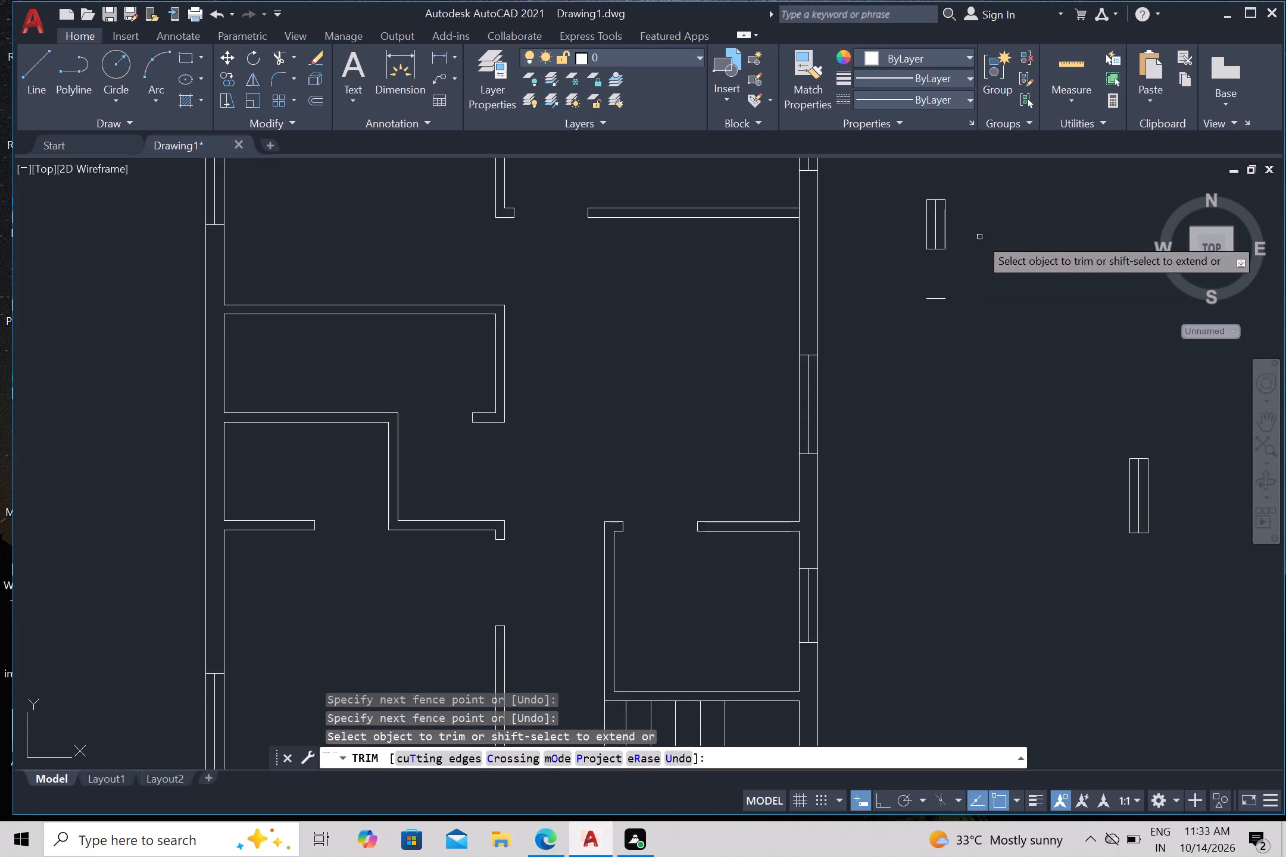
{"action": "left_click", "coordinate": [935, 286]}
{"action": "left_click", "coordinate": [933, 346]}
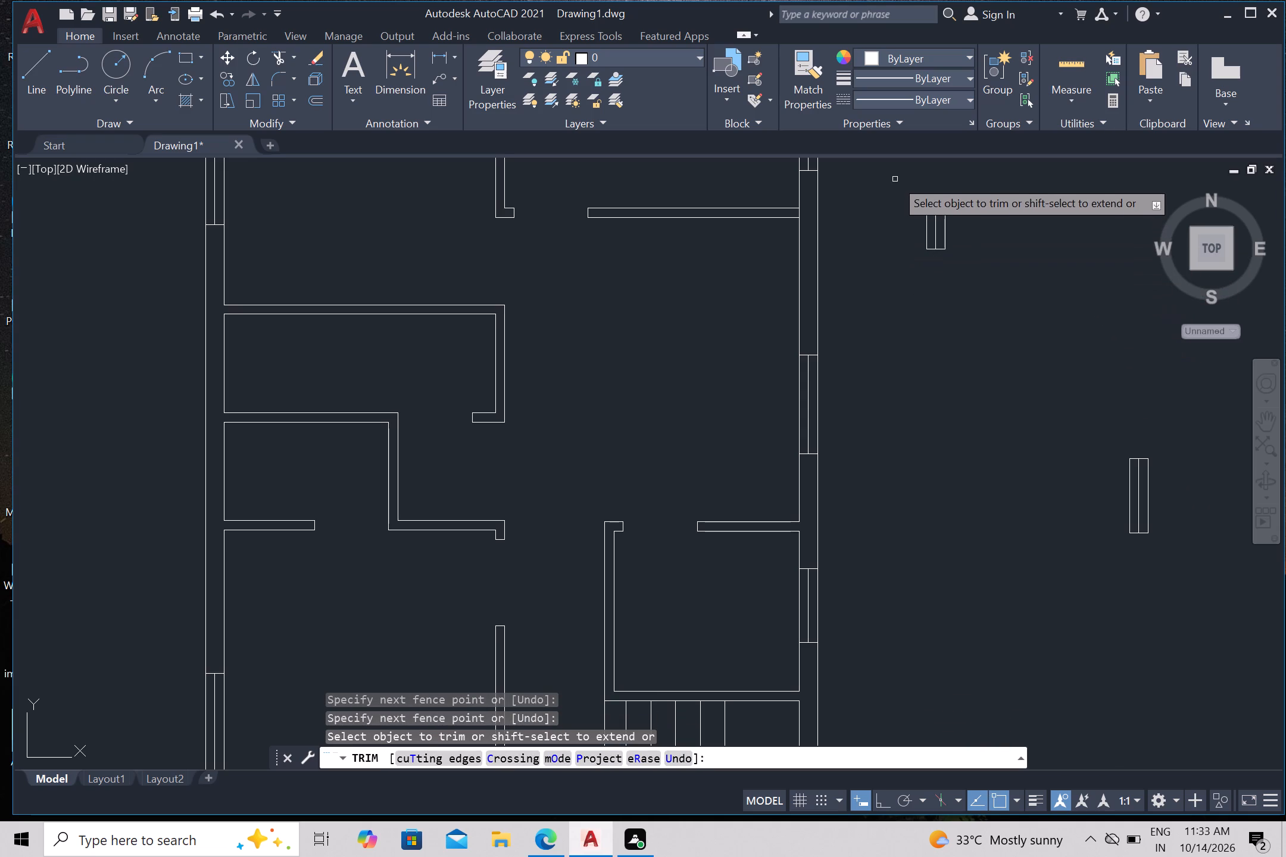
{"action": "key", "text": "Escape"}
Copy the 2' window symbol by its lower corner into the left outer wall of the small room directly below the upper-left room.
{"action": "left_click", "coordinate": [893, 182]}
{"action": "left_click", "coordinate": [971, 276]}
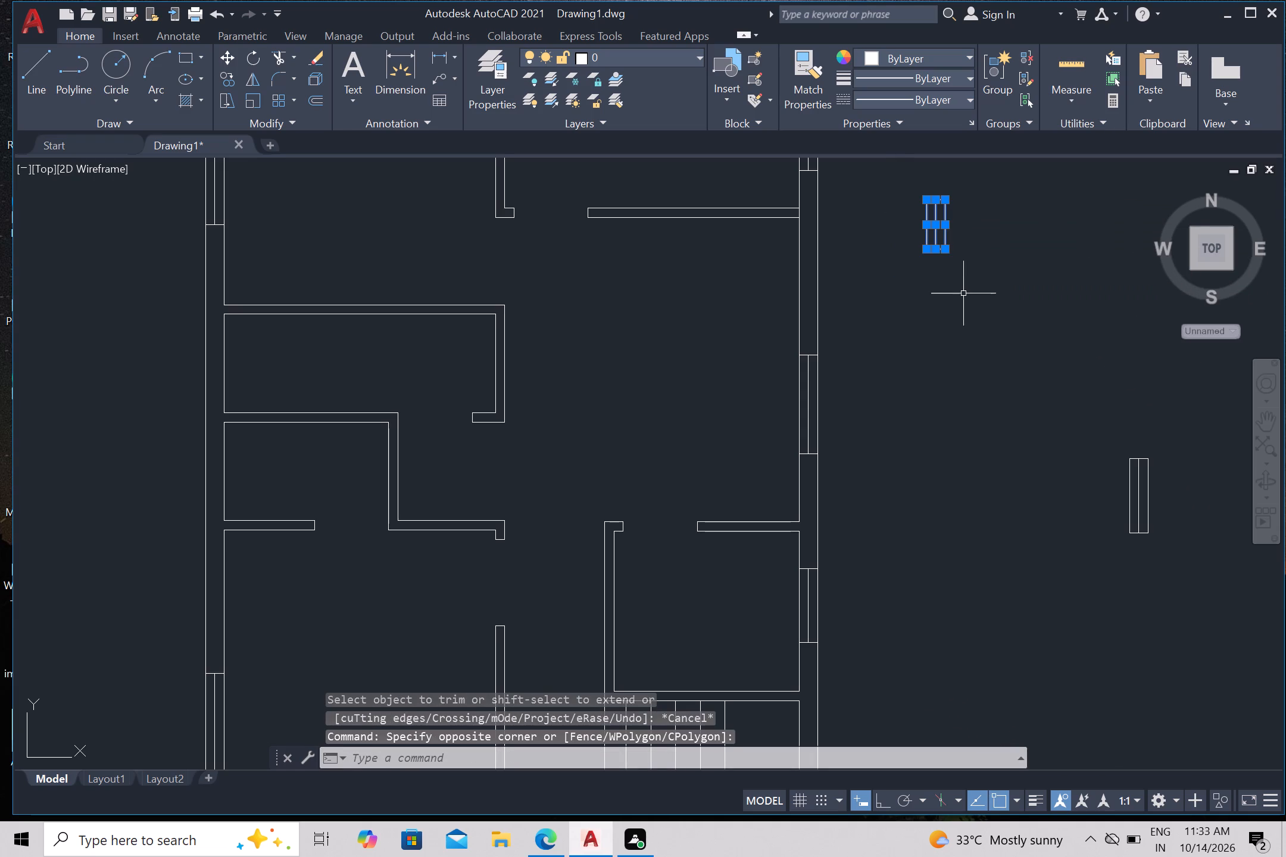
{"action": "type", "text": "co"}
{"action": "key", "text": "Return"}
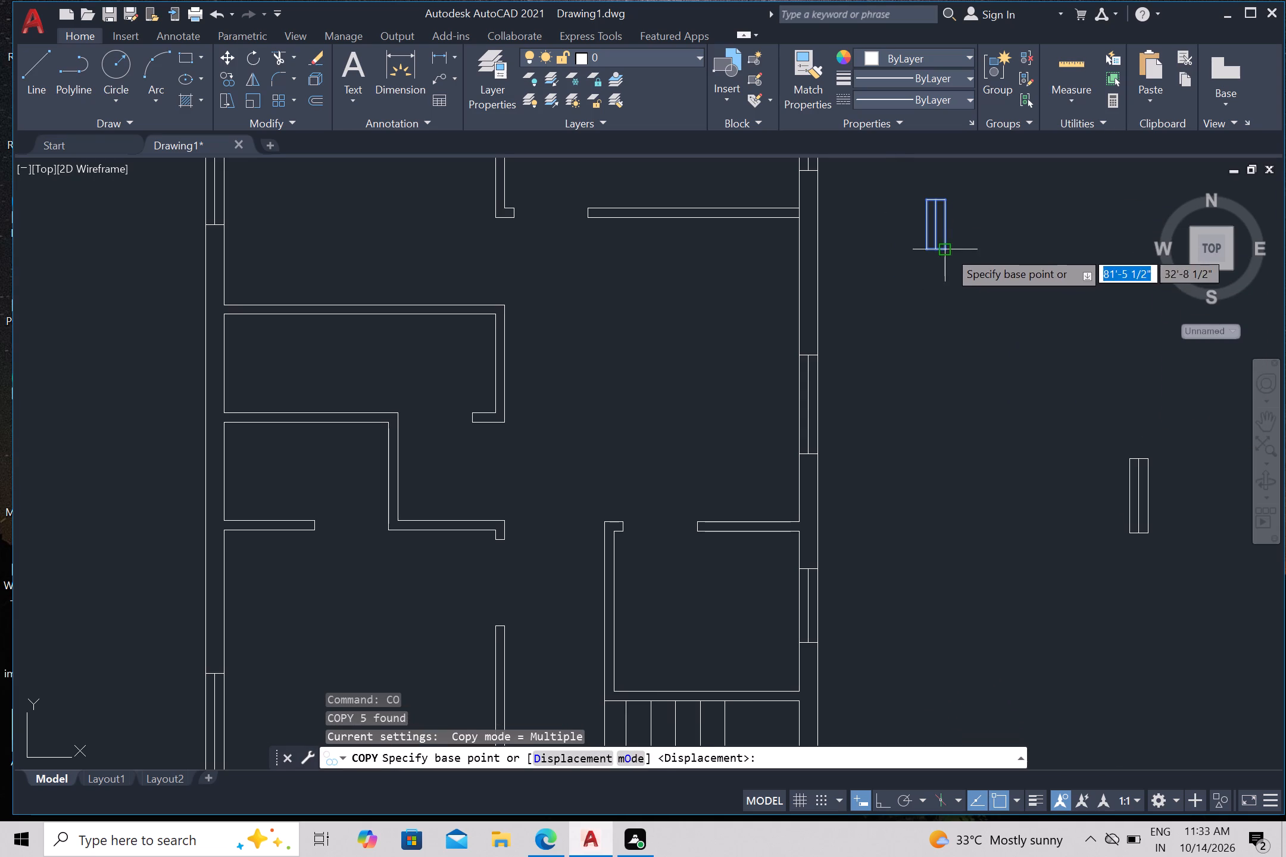
{"action": "left_click", "coordinate": [948, 249]}
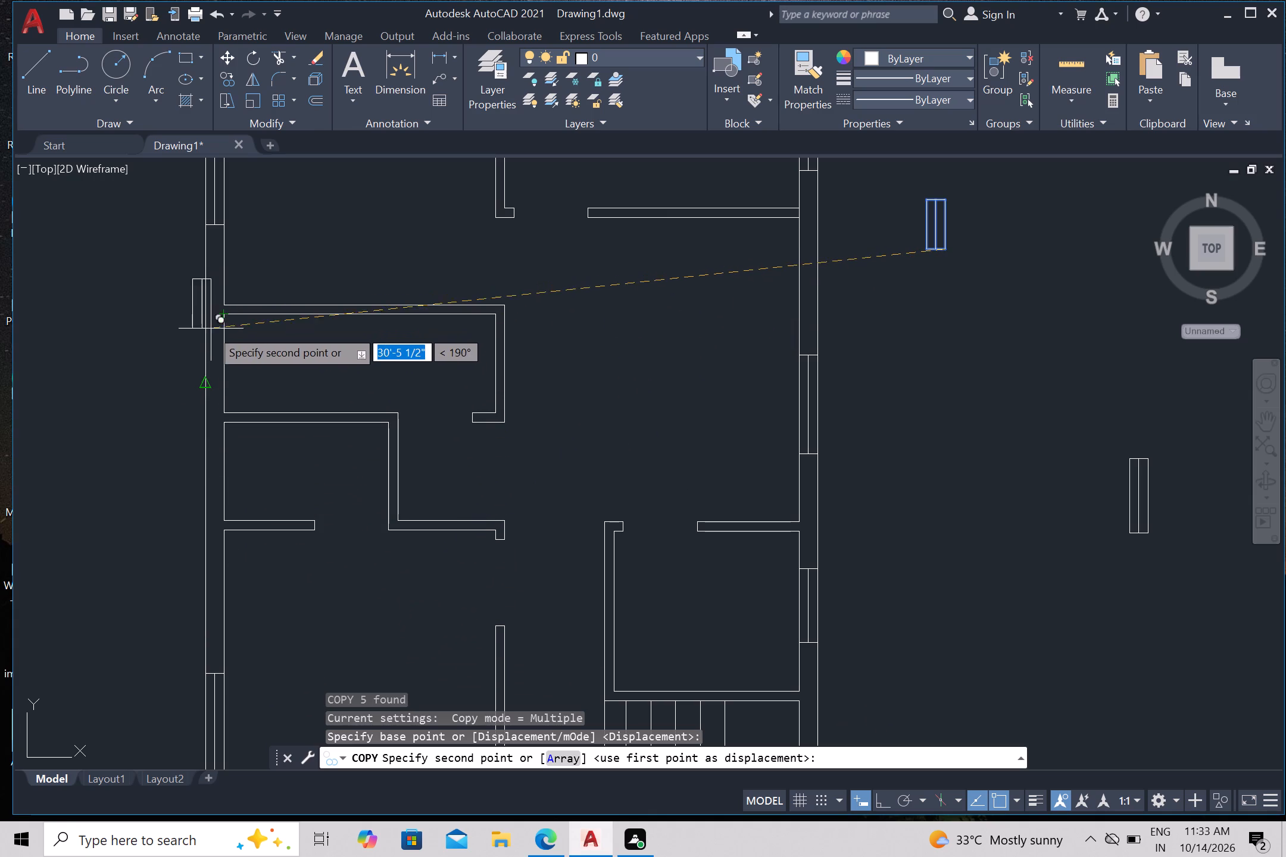
{"action": "left_click", "coordinate": [225, 386]}
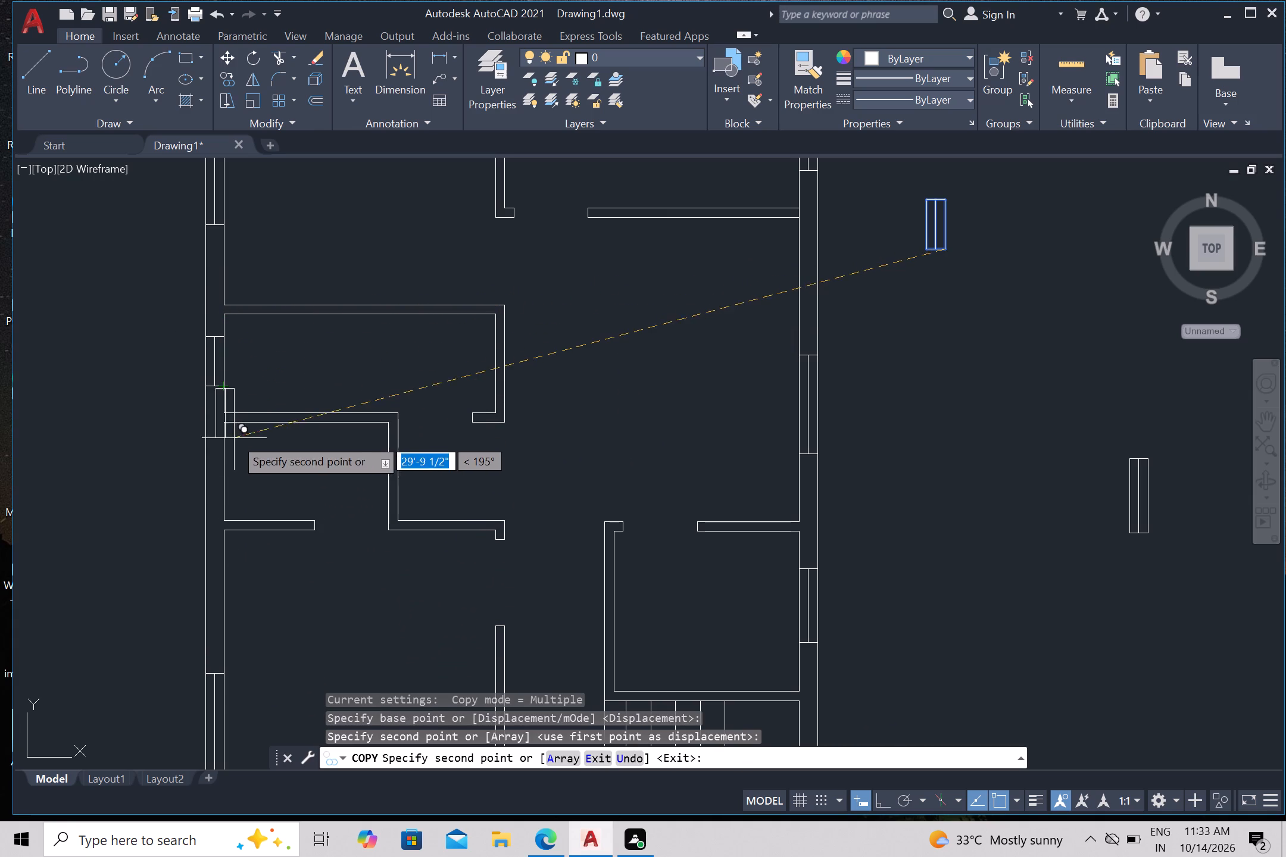
Place copies of the 2' window symbol in the left outer wall at the partition's lower corner and 3'-0" directly below that corner.
{"action": "left_click", "coordinate": [224, 428]}
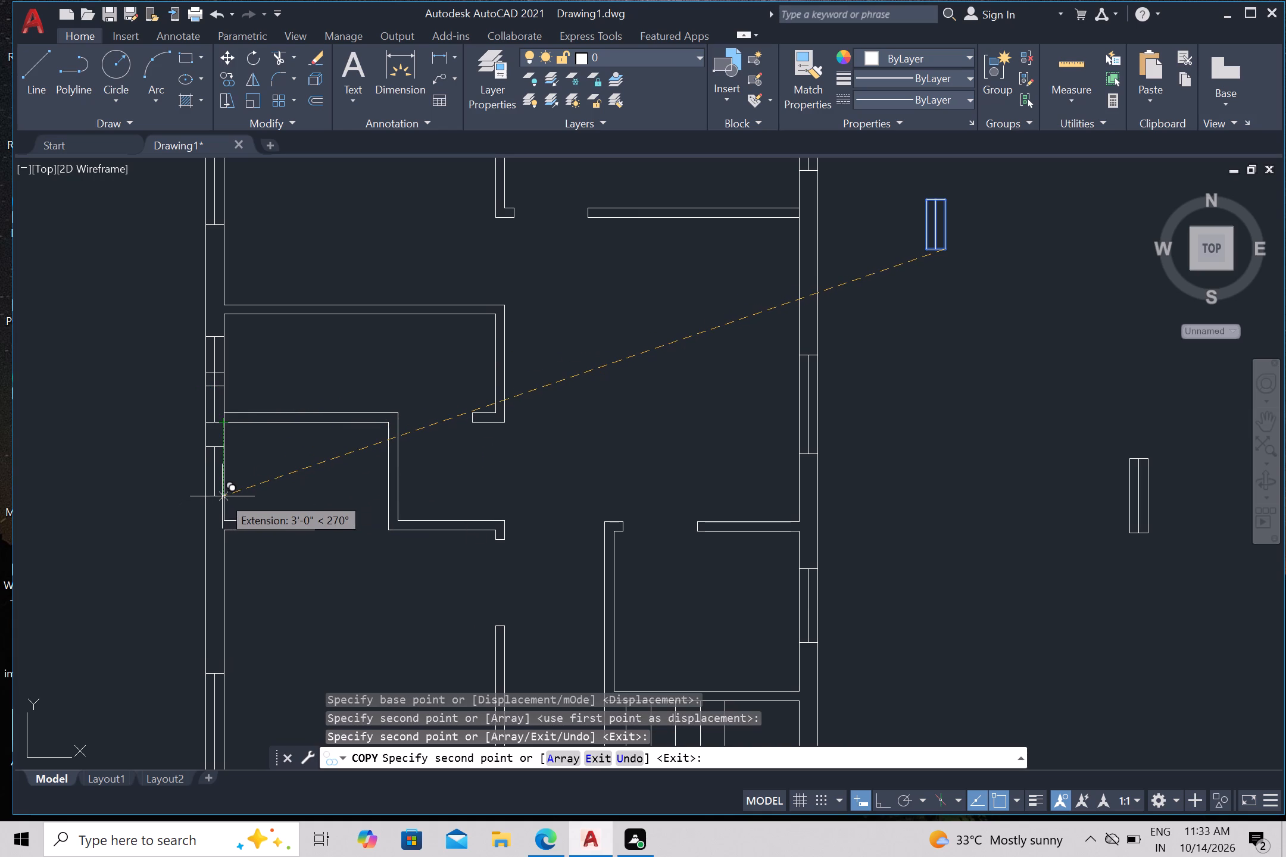
{"action": "left_click", "coordinate": [222, 496]}
{"action": "key", "text": "Escape"}
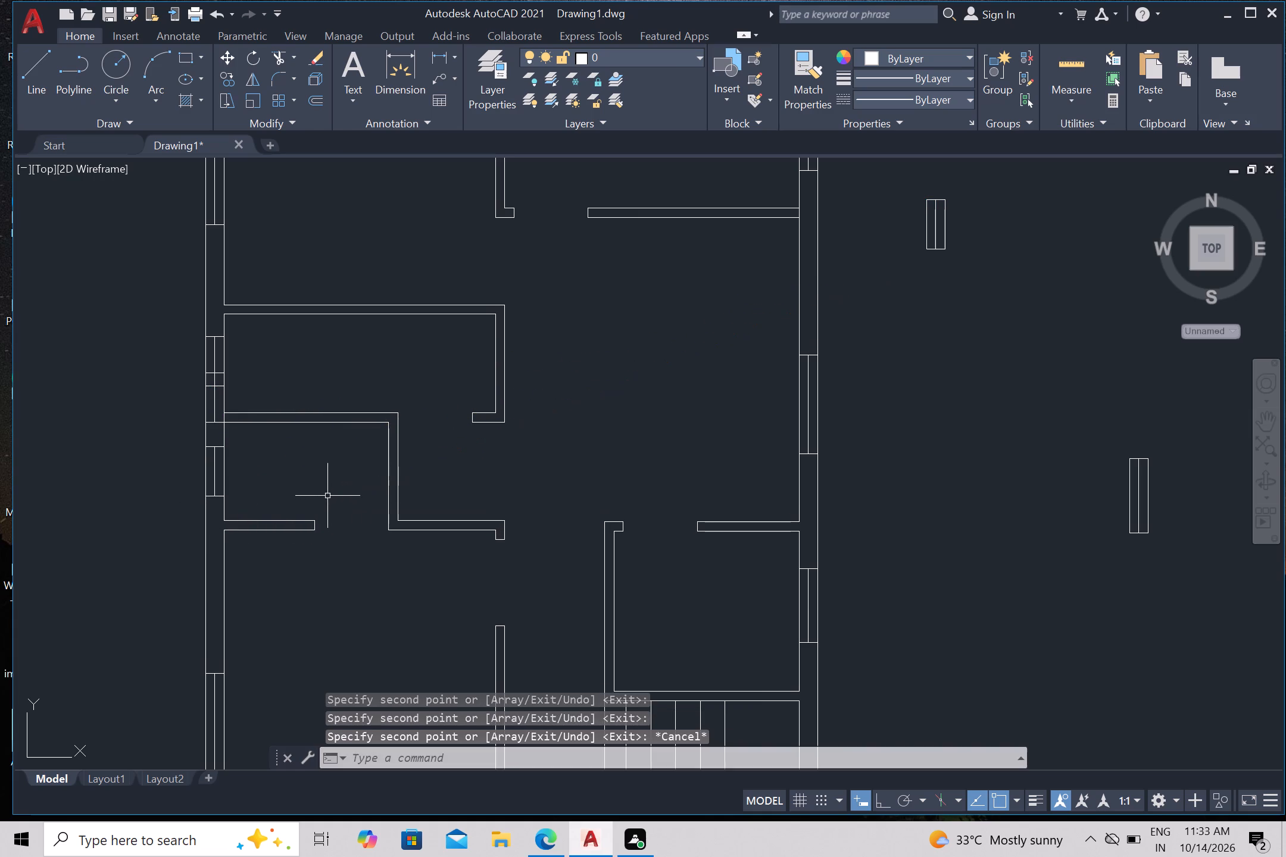
Erase the two cross lines closing the lower ends of the overlapping window copies in the left outer wall.
{"action": "scroll", "coordinate": [210, 409], "scroll_direction": "up", "scroll_amount": 2}
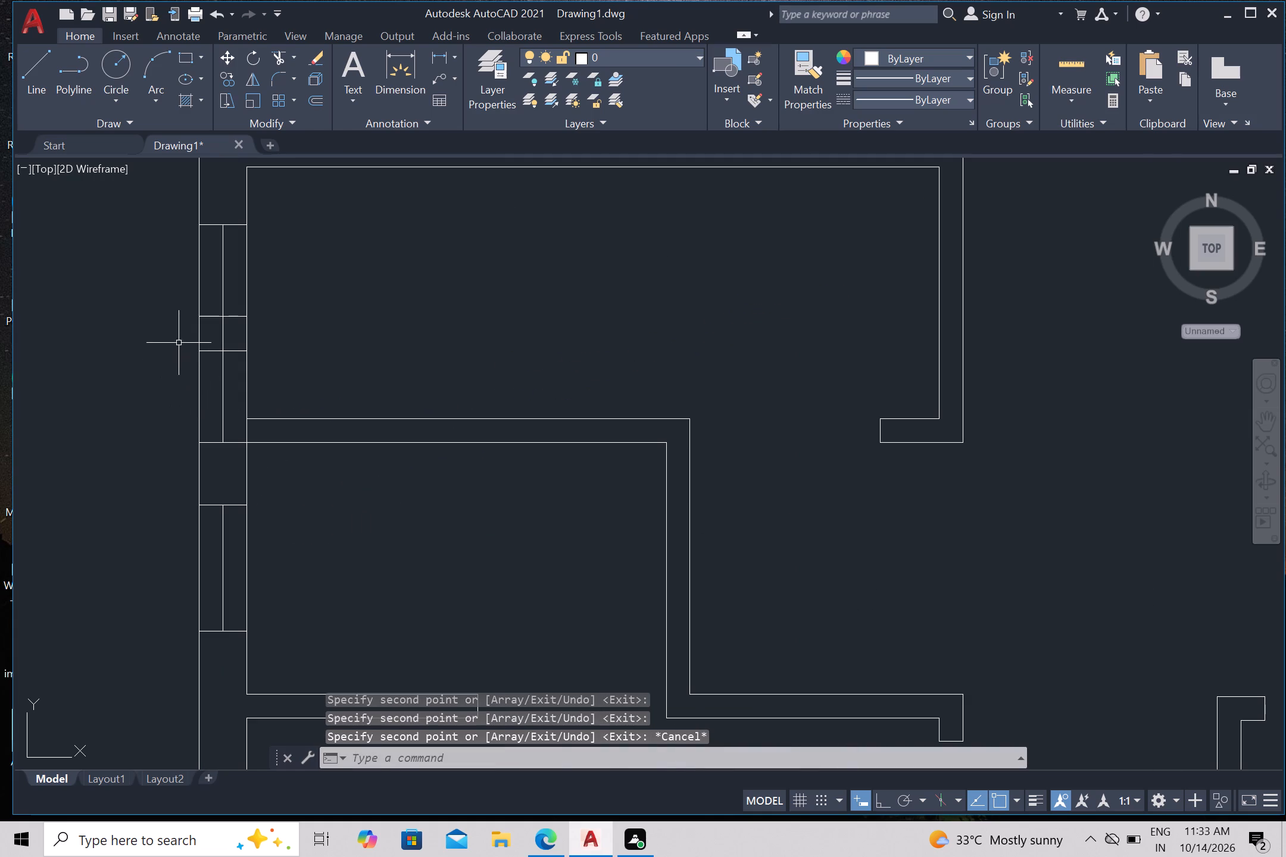
{"action": "left_click", "coordinate": [179, 342]}
{"action": "left_click", "coordinate": [269, 463]}
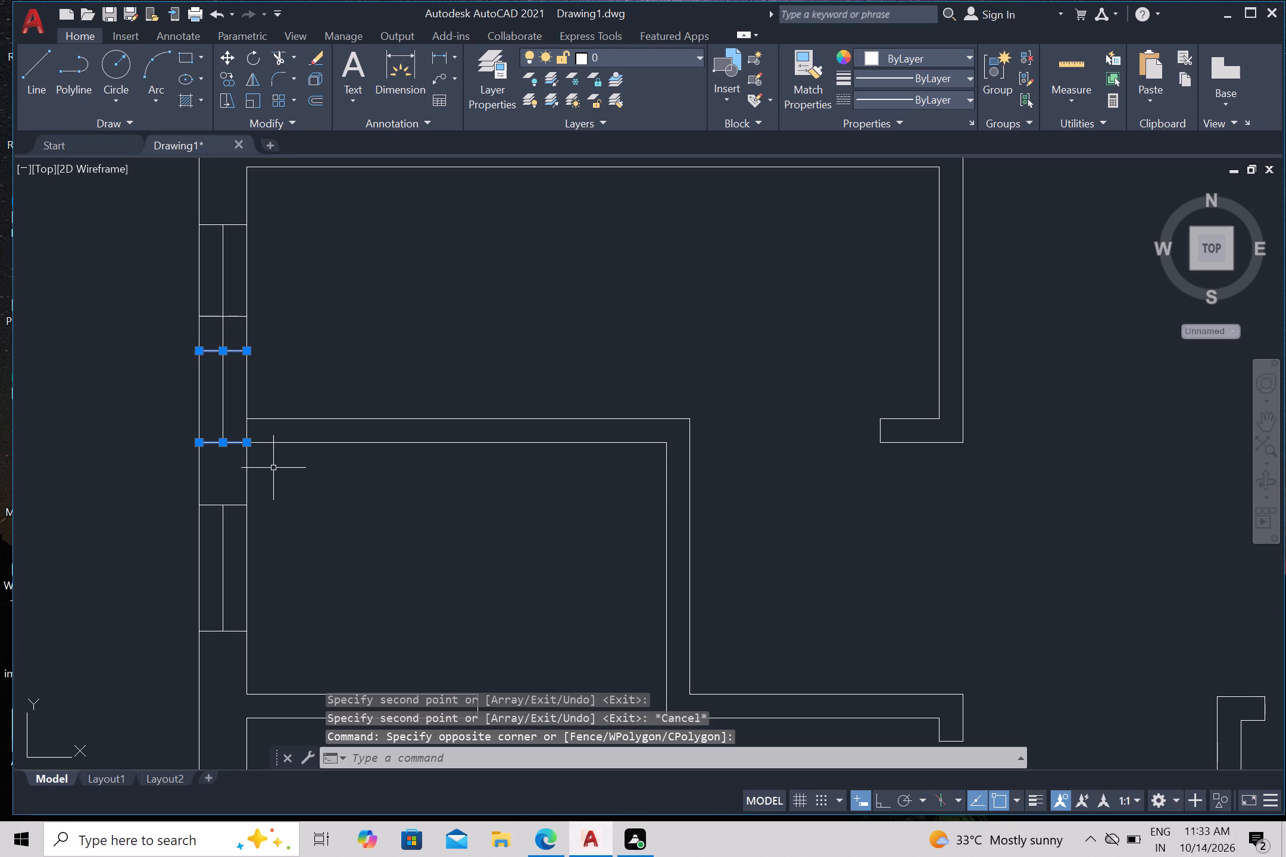
{"action": "key", "text": "Delete"}
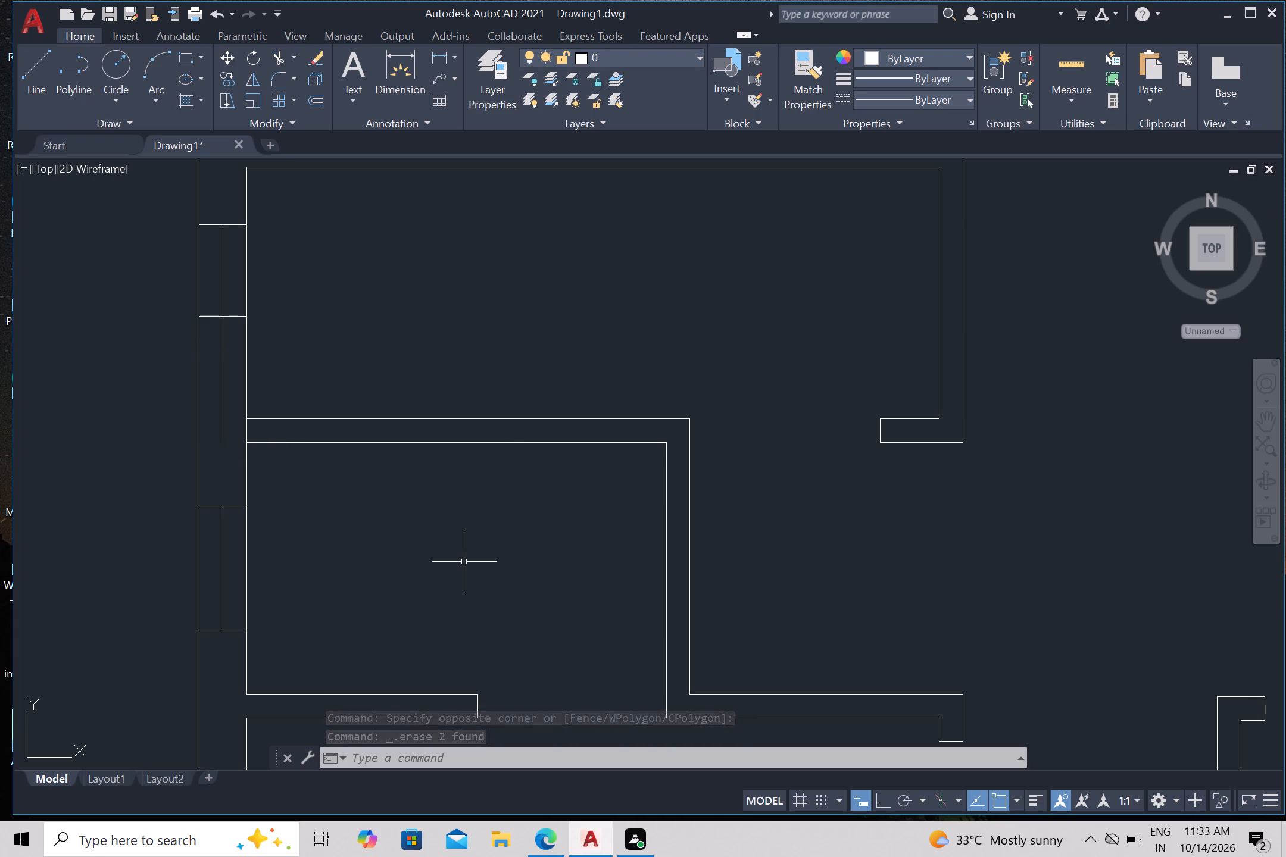
Trim the leftover middle line below the upper small room's window and the wall line between the partition's two faces.
{"action": "type", "text": "tr"}
{"action": "key", "text": "Return"}
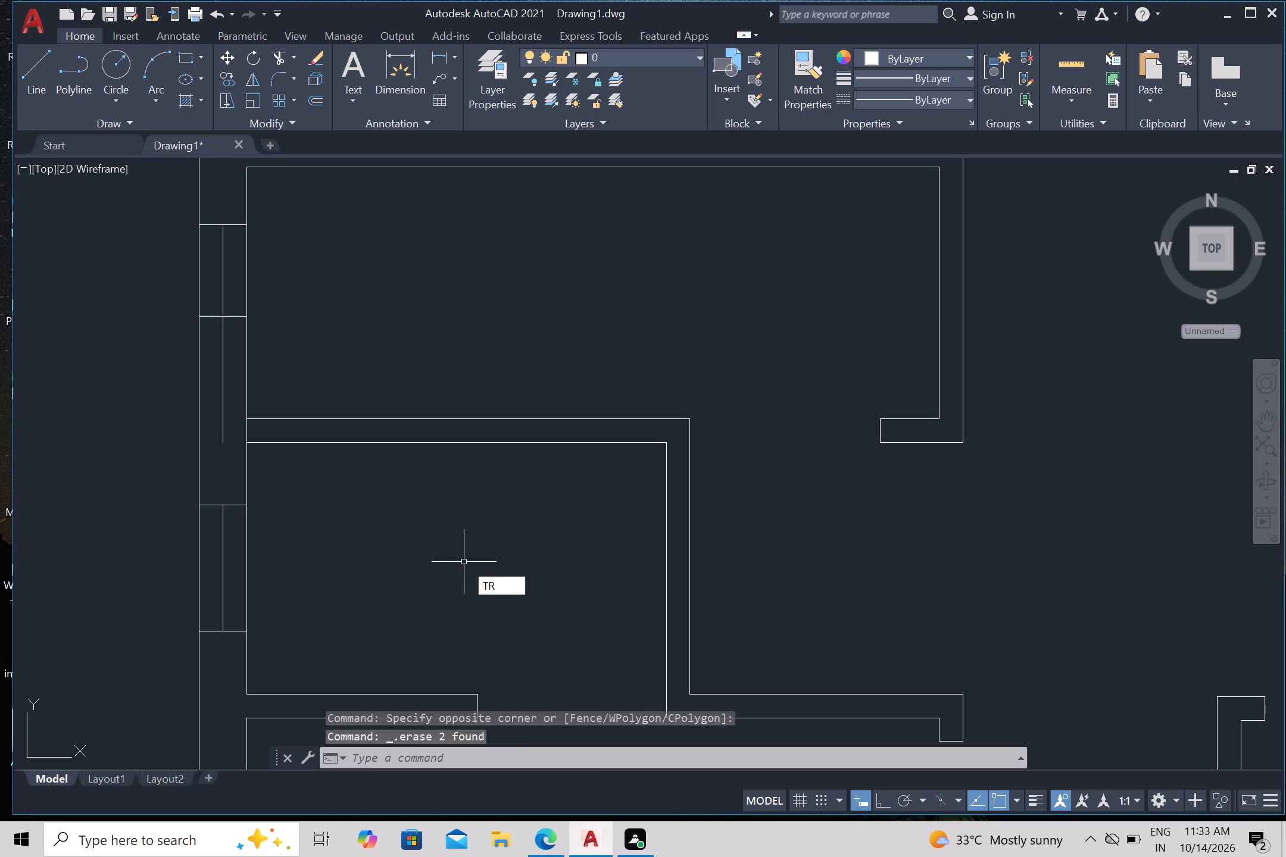
{"action": "left_click", "coordinate": [225, 413]}
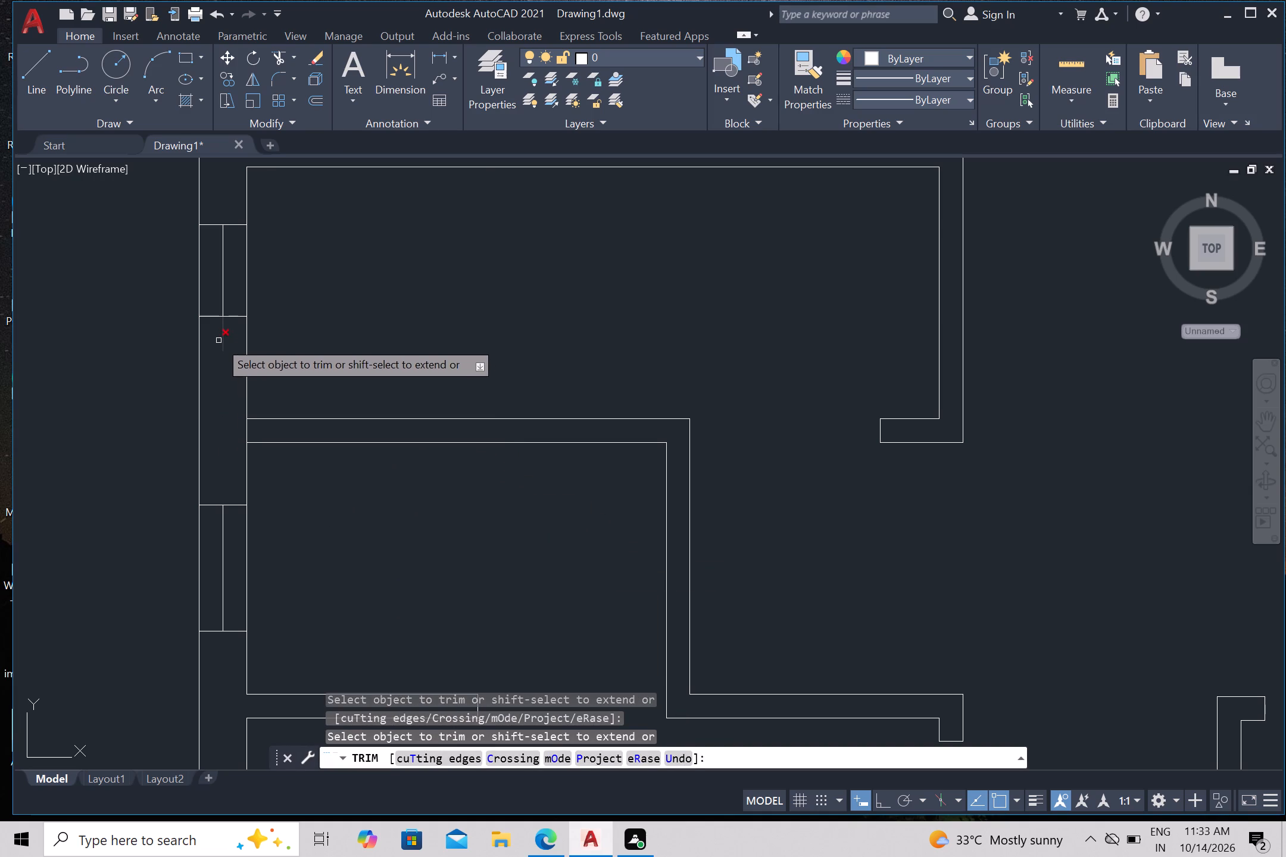
{"action": "left_click", "coordinate": [224, 336]}
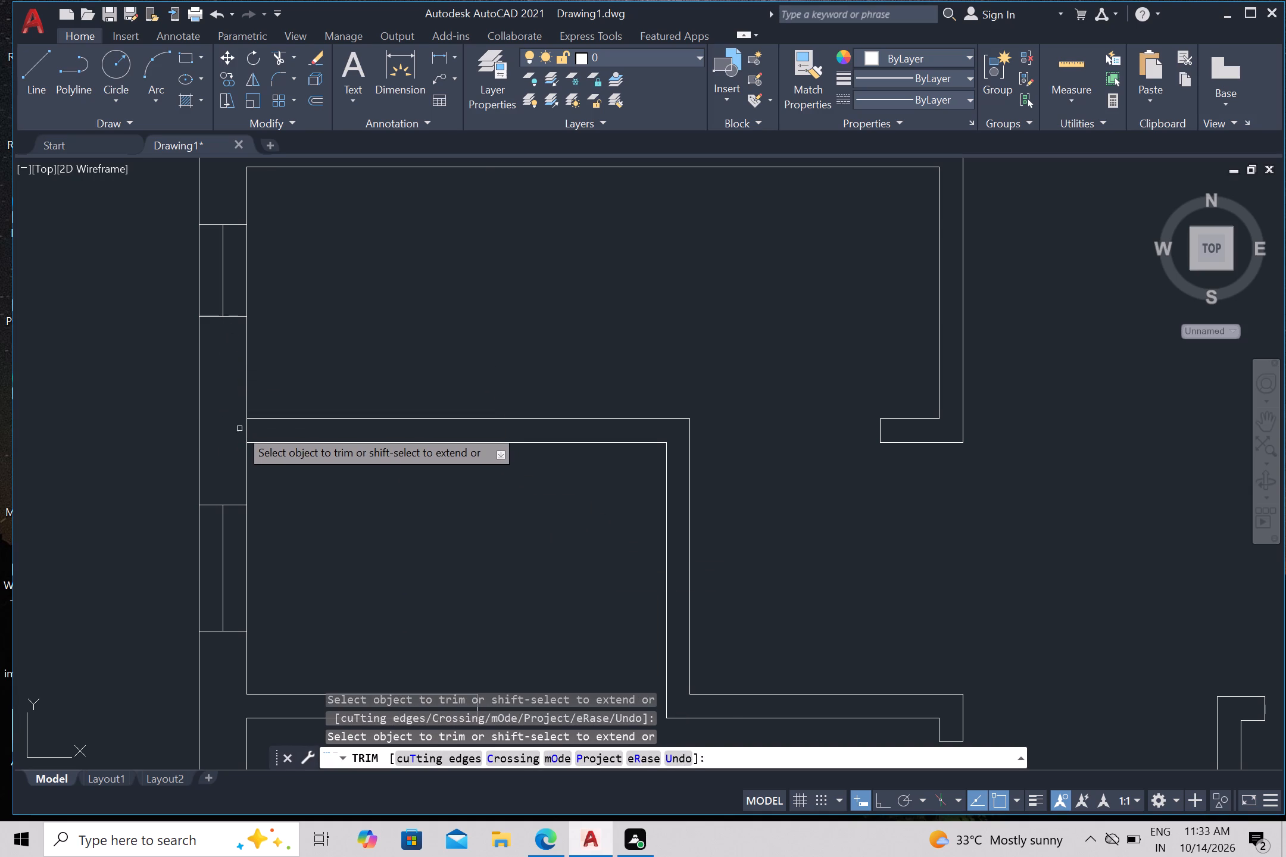
{"action": "left_click", "coordinate": [248, 434]}
{"action": "scroll", "coordinate": [397, 528], "scroll_direction": "down", "scroll_amount": 1}
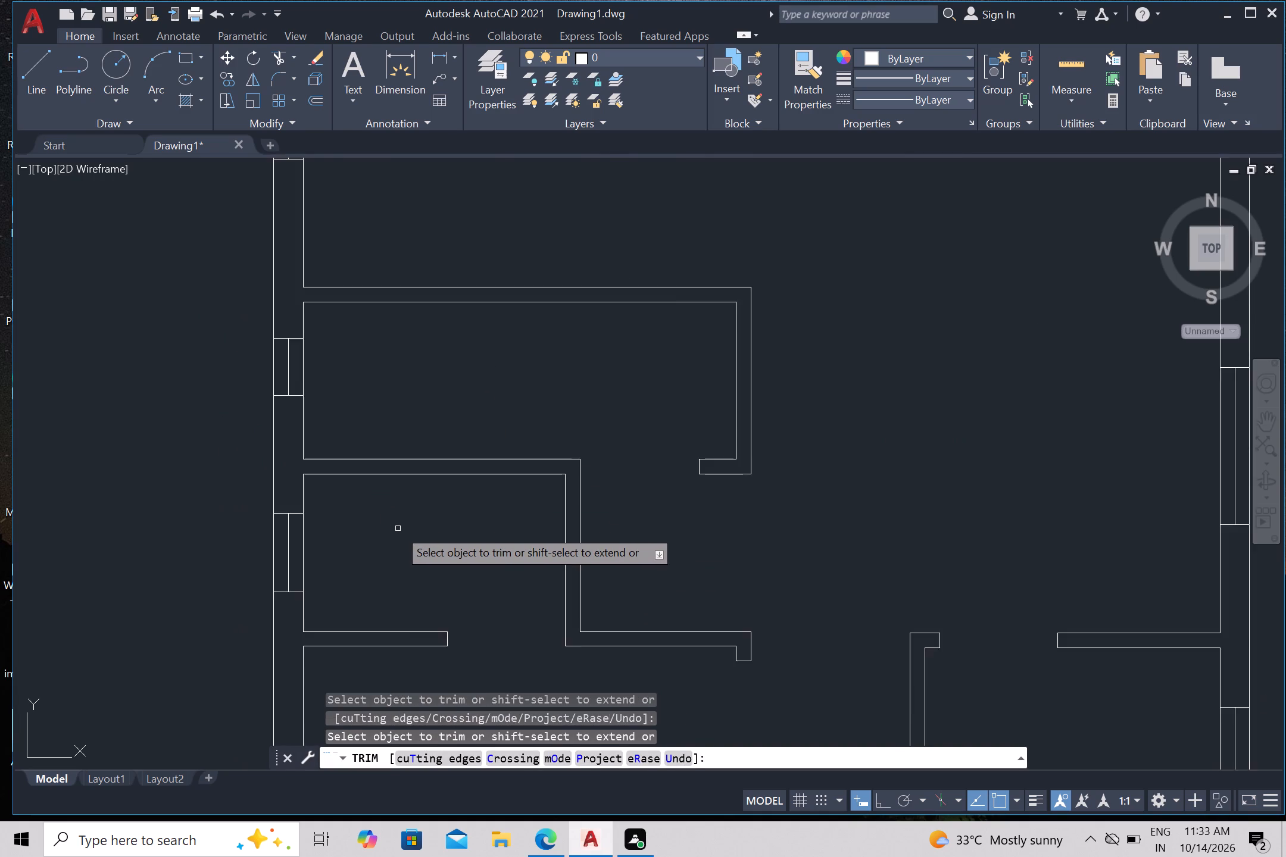
{"action": "scroll", "coordinate": [398, 528], "scroll_direction": "down", "scroll_amount": 1}
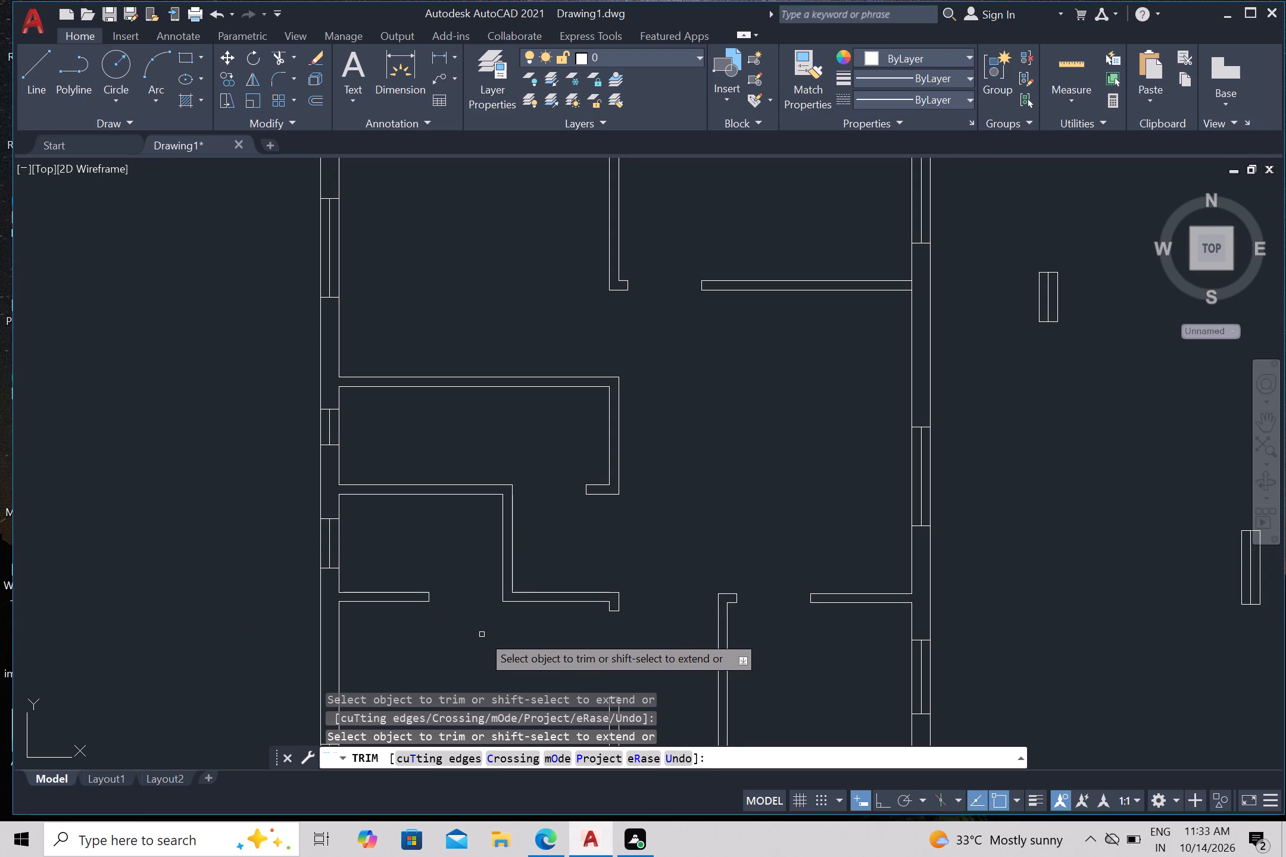
{"action": "scroll", "coordinate": [482, 634], "scroll_direction": "down", "scroll_amount": 1}
{"action": "middle_click_drag", "start_coordinate": [677, 492], "coordinate": [671, 481]}
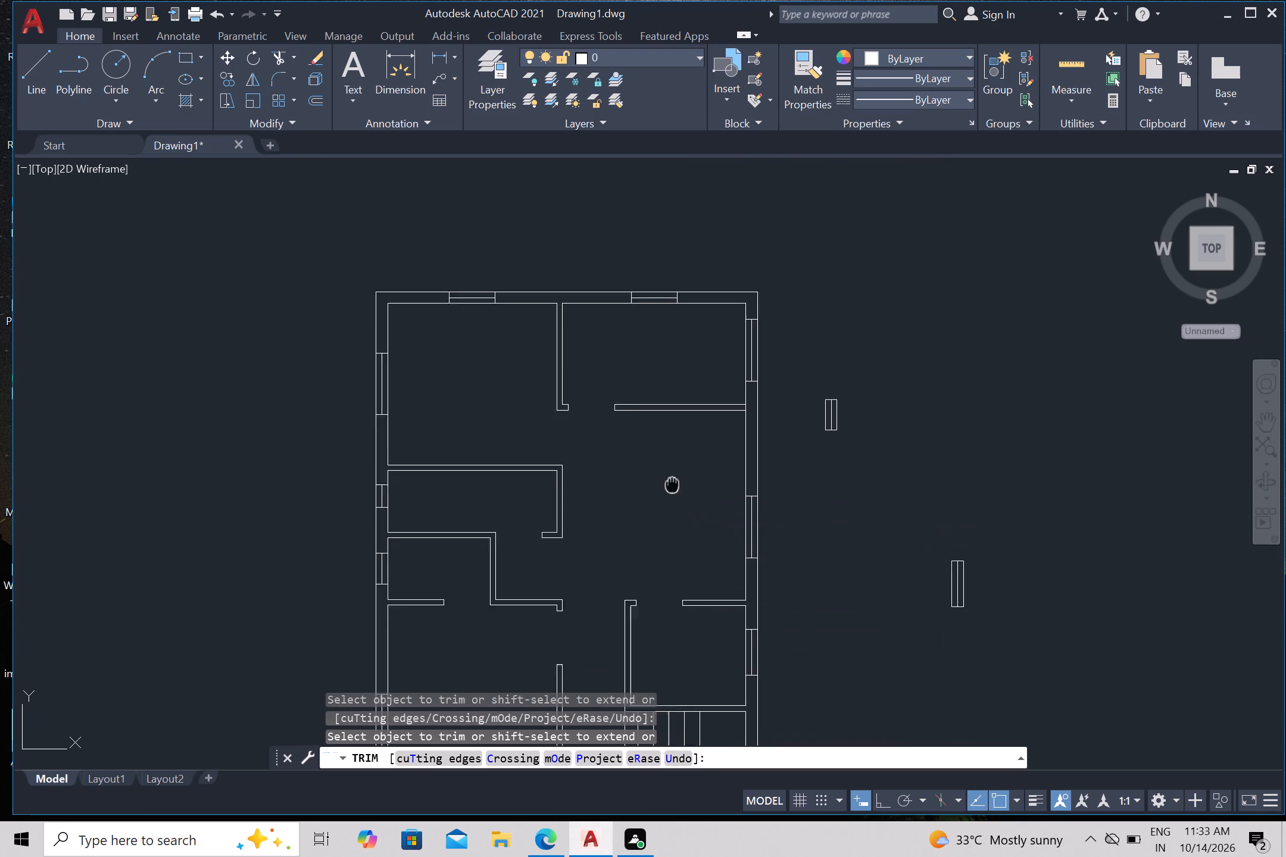
{"action": "middle_click_drag", "start_coordinate": [671, 481], "coordinate": [724, 268]}
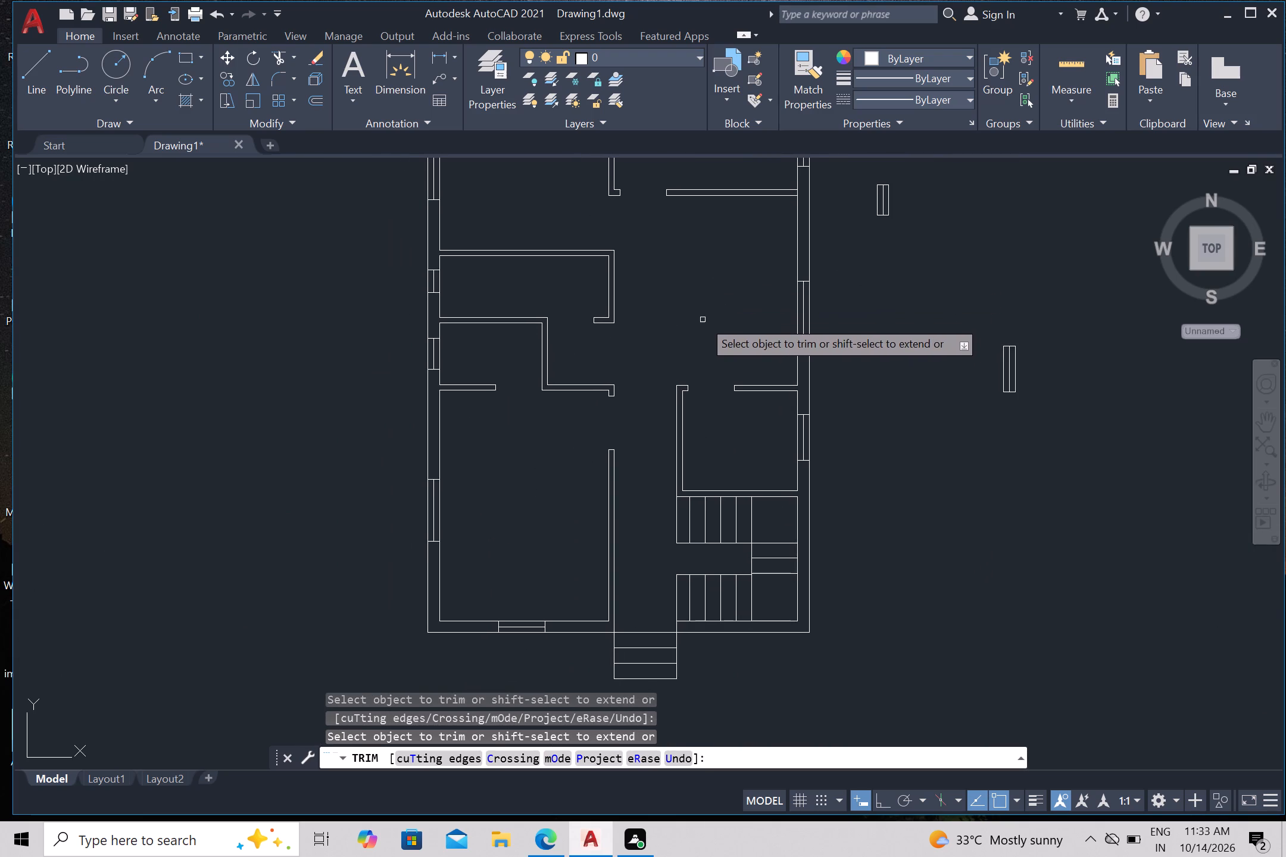
{"action": "middle_click_drag", "start_coordinate": [700, 324], "coordinate": [640, 430]}
{"action": "key", "text": "Escape"}
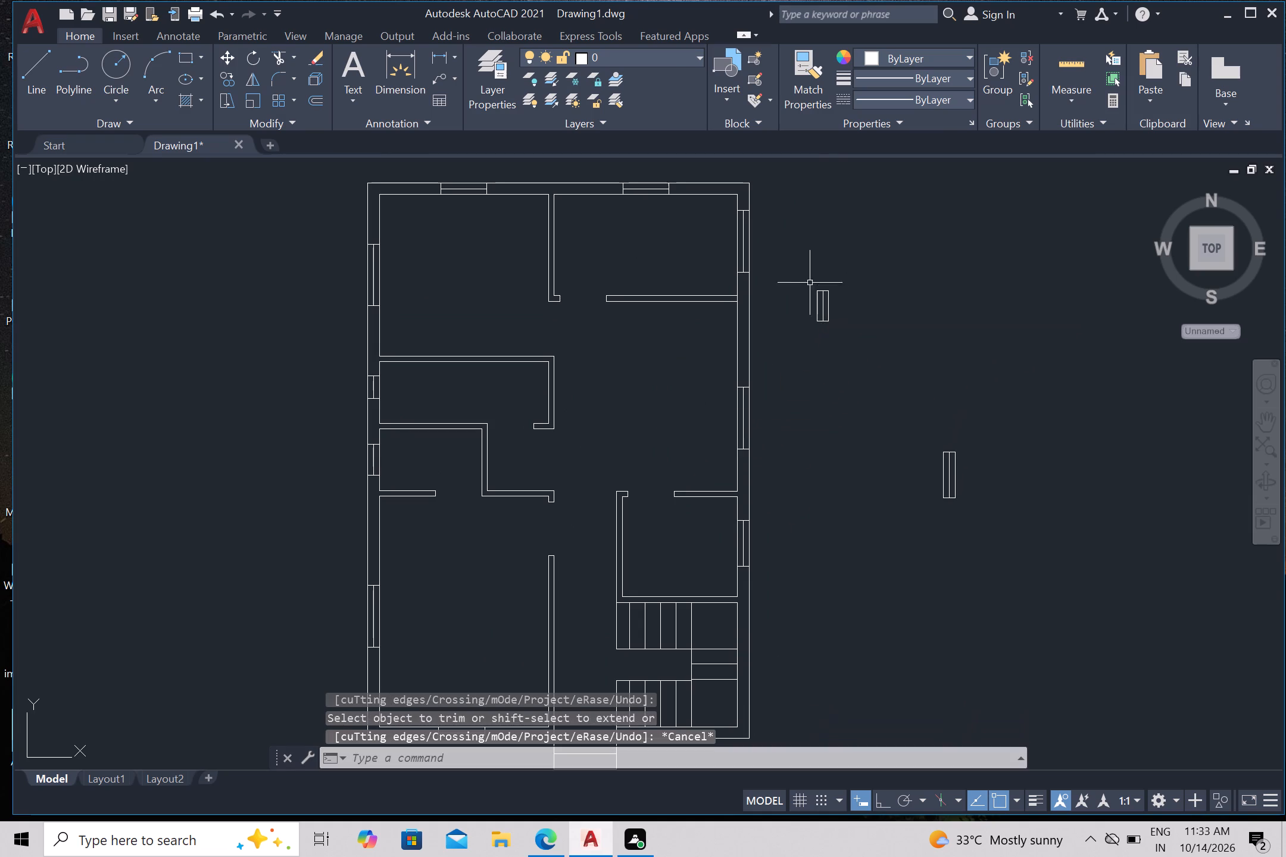
Erase both spare window symbols lying outside the plan beyond the right outer wall.
{"action": "left_click", "coordinate": [803, 270]}
{"action": "left_click", "coordinate": [877, 359]}
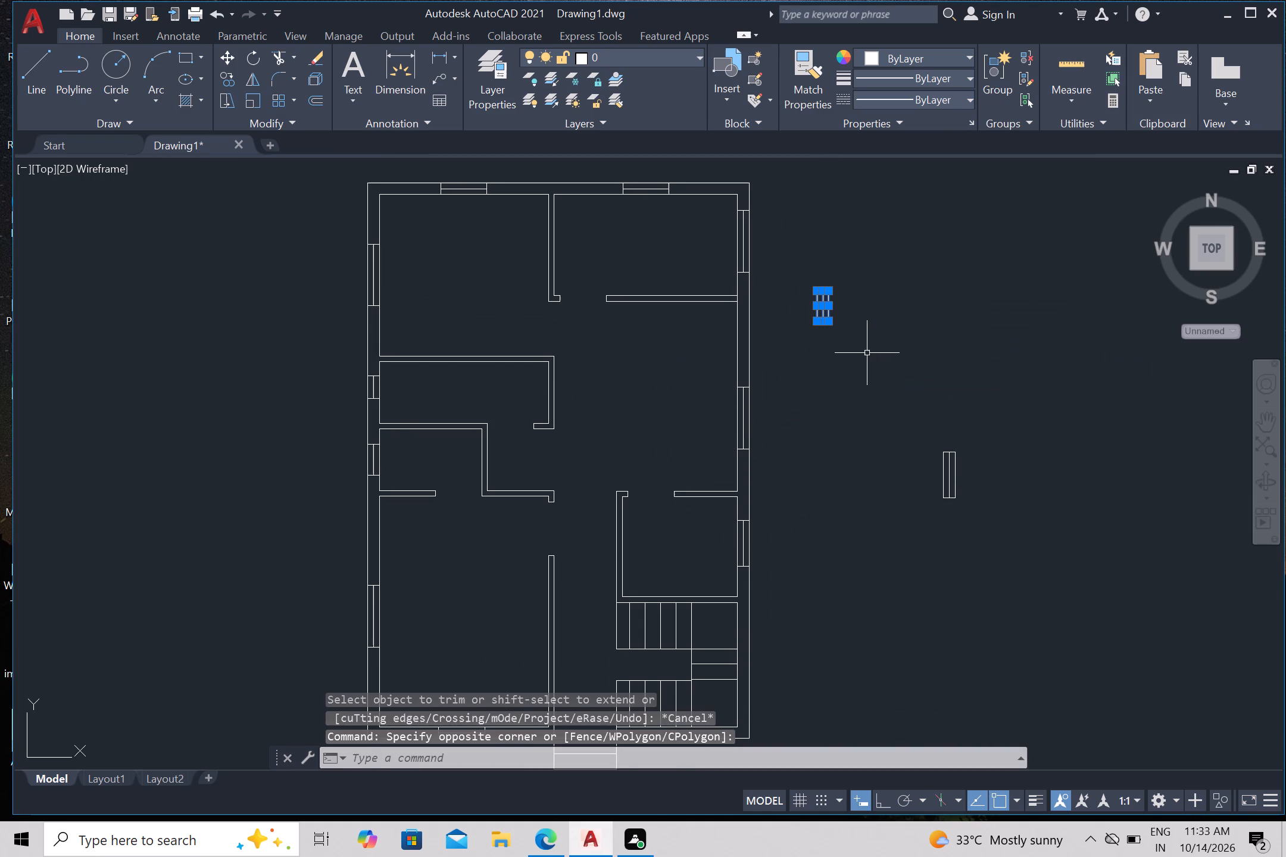
{"action": "key", "text": "Delete"}
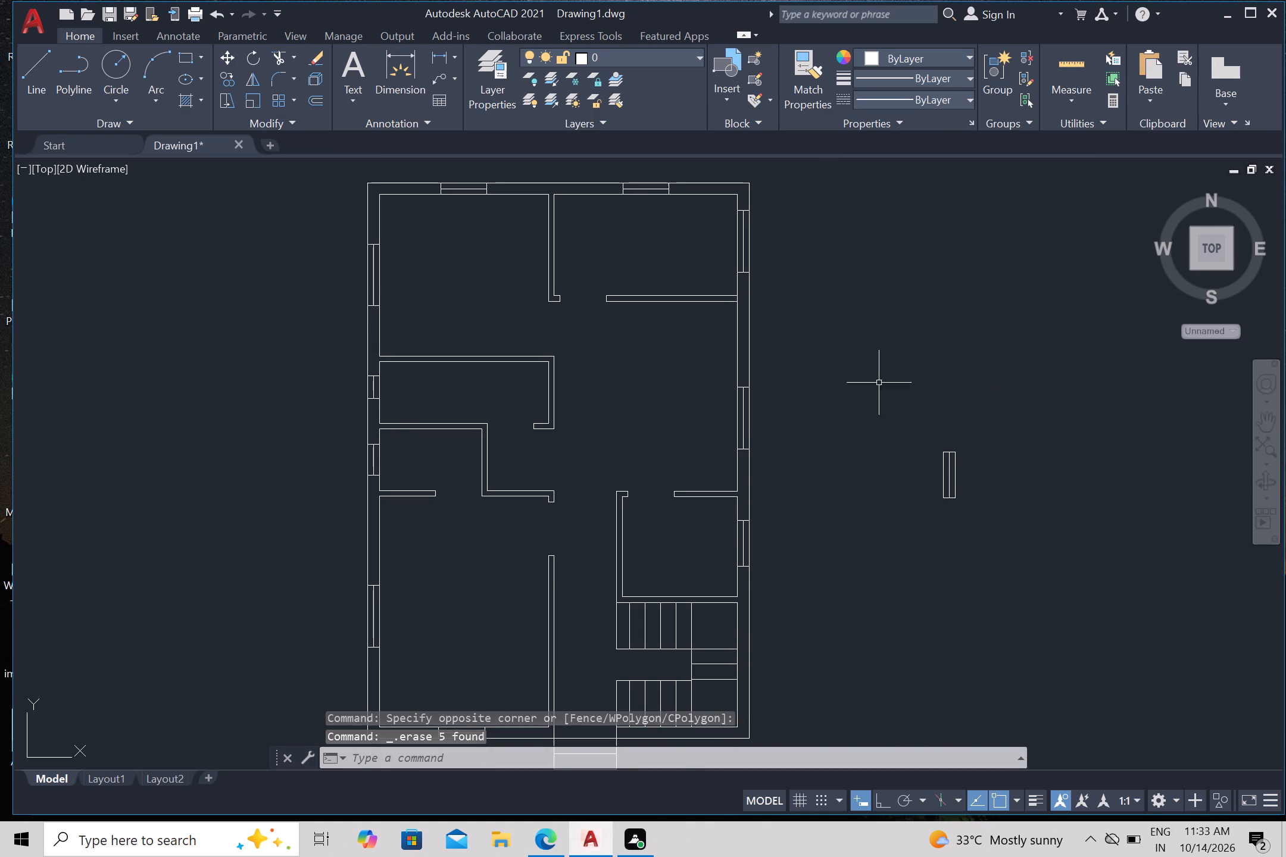
{"action": "left_click_drag", "start_coordinate": [889, 408], "coordinate": [907, 411]}
{"action": "left_click_drag", "start_coordinate": [1021, 529], "coordinate": [1019, 566]}
{"action": "key", "text": "BackSpace"}
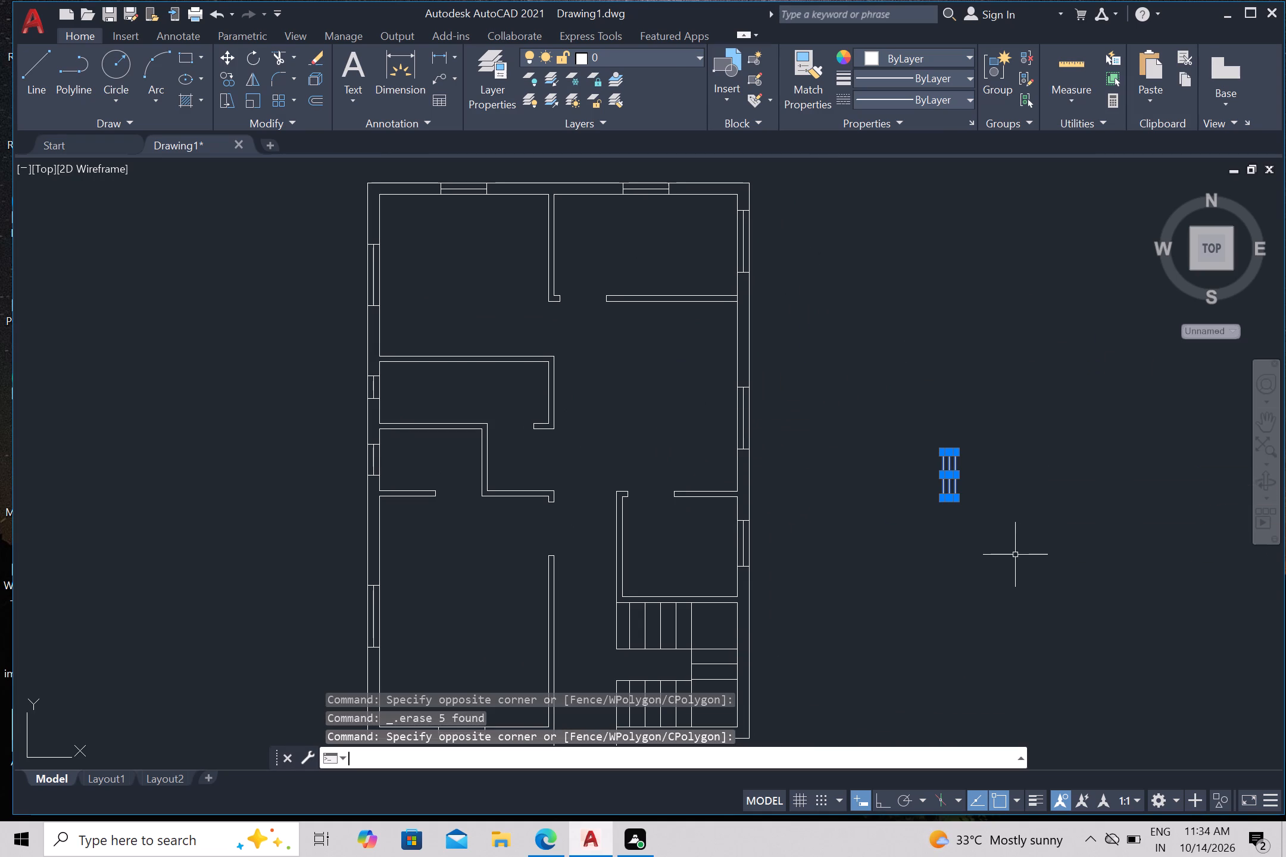
{"action": "key", "text": "Delete"}
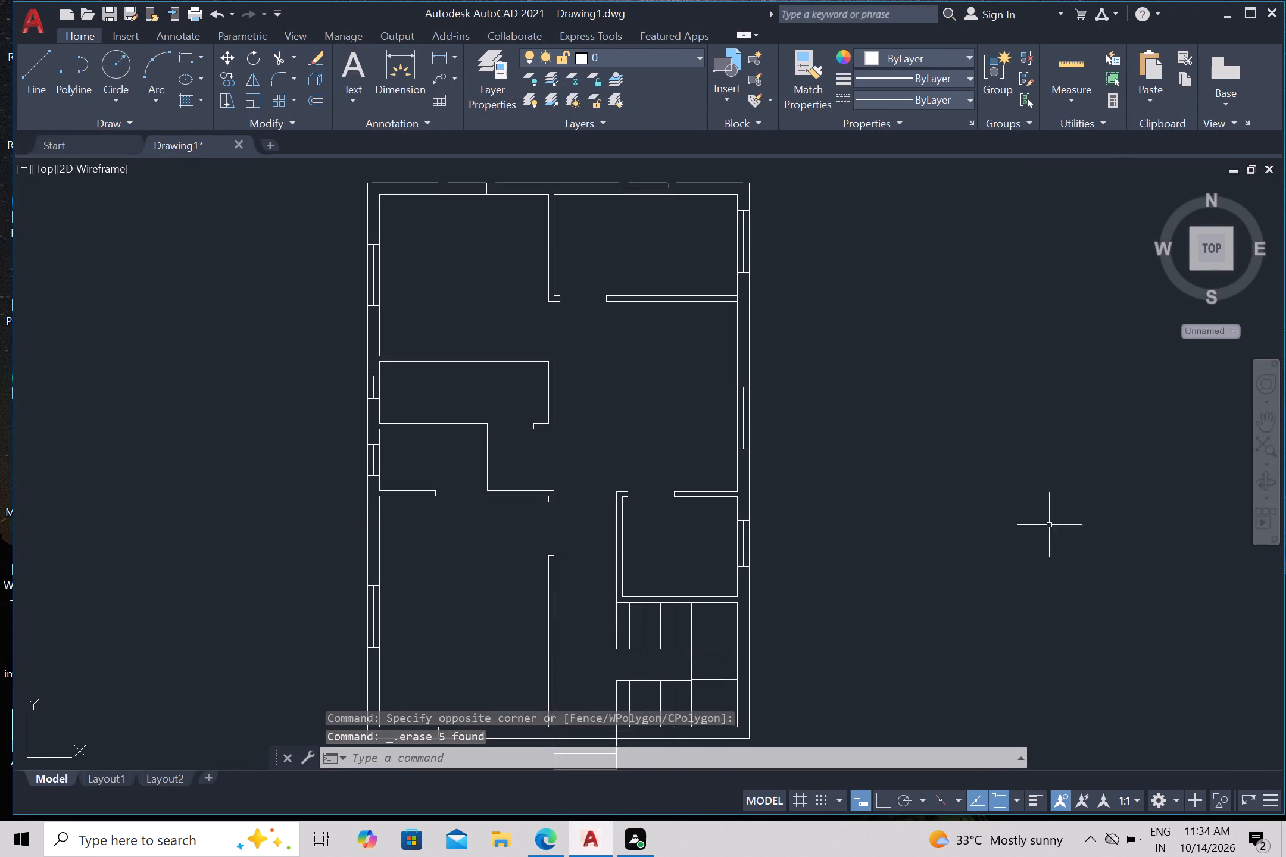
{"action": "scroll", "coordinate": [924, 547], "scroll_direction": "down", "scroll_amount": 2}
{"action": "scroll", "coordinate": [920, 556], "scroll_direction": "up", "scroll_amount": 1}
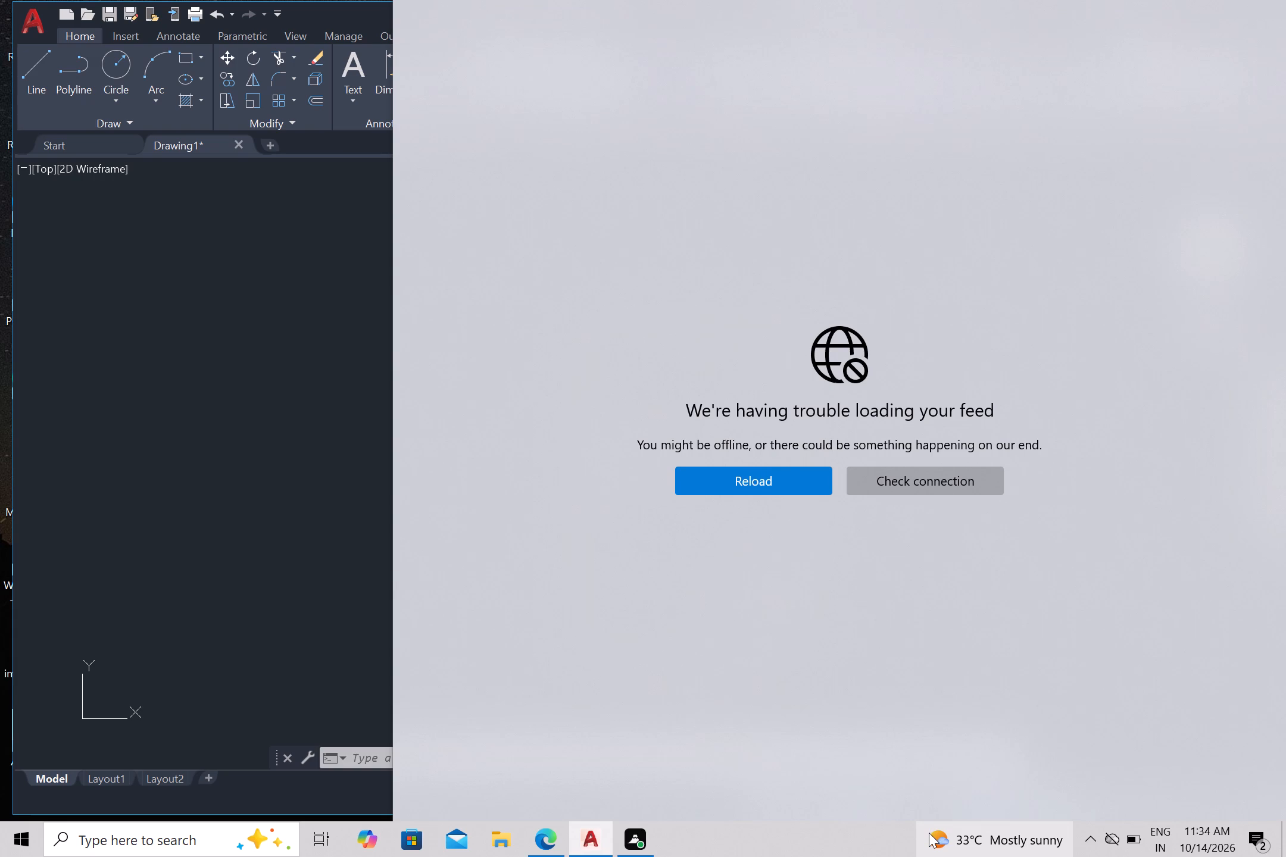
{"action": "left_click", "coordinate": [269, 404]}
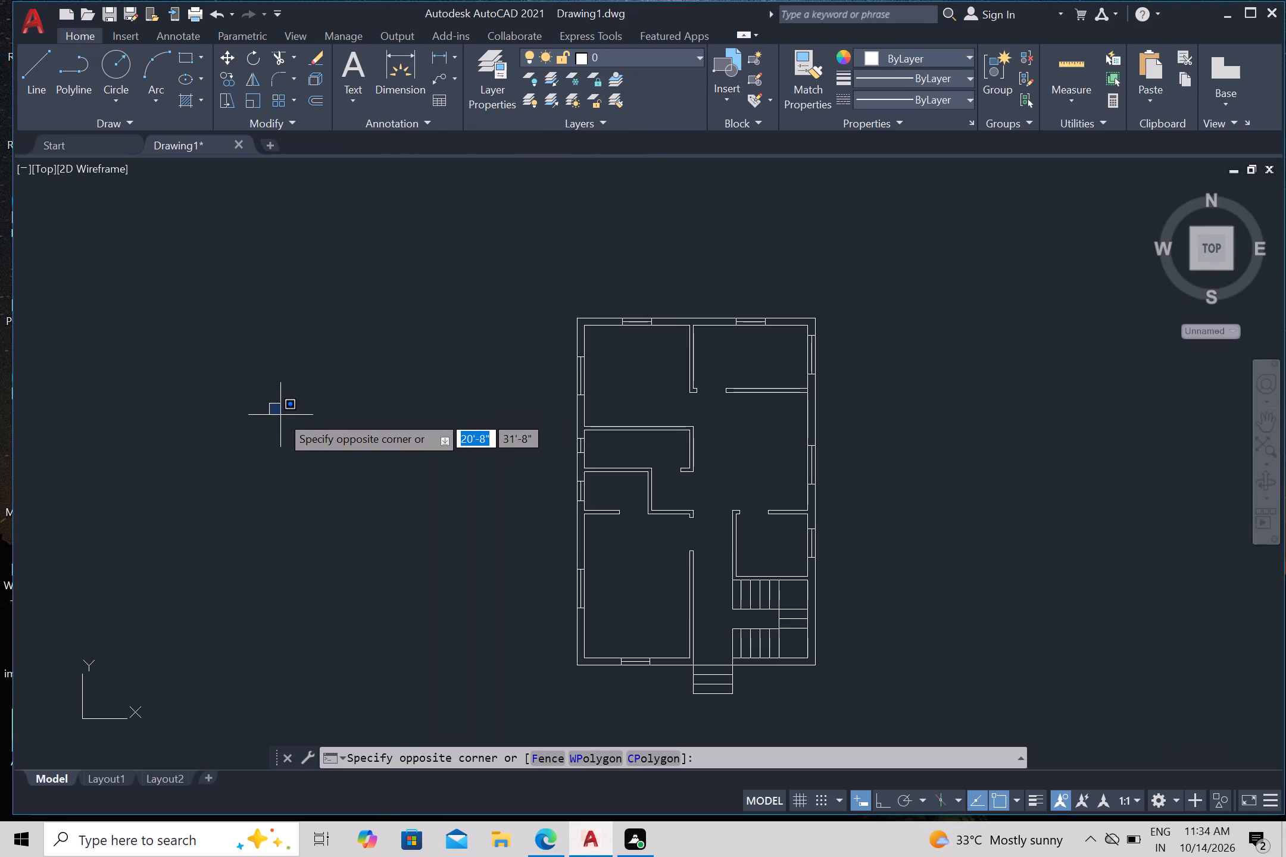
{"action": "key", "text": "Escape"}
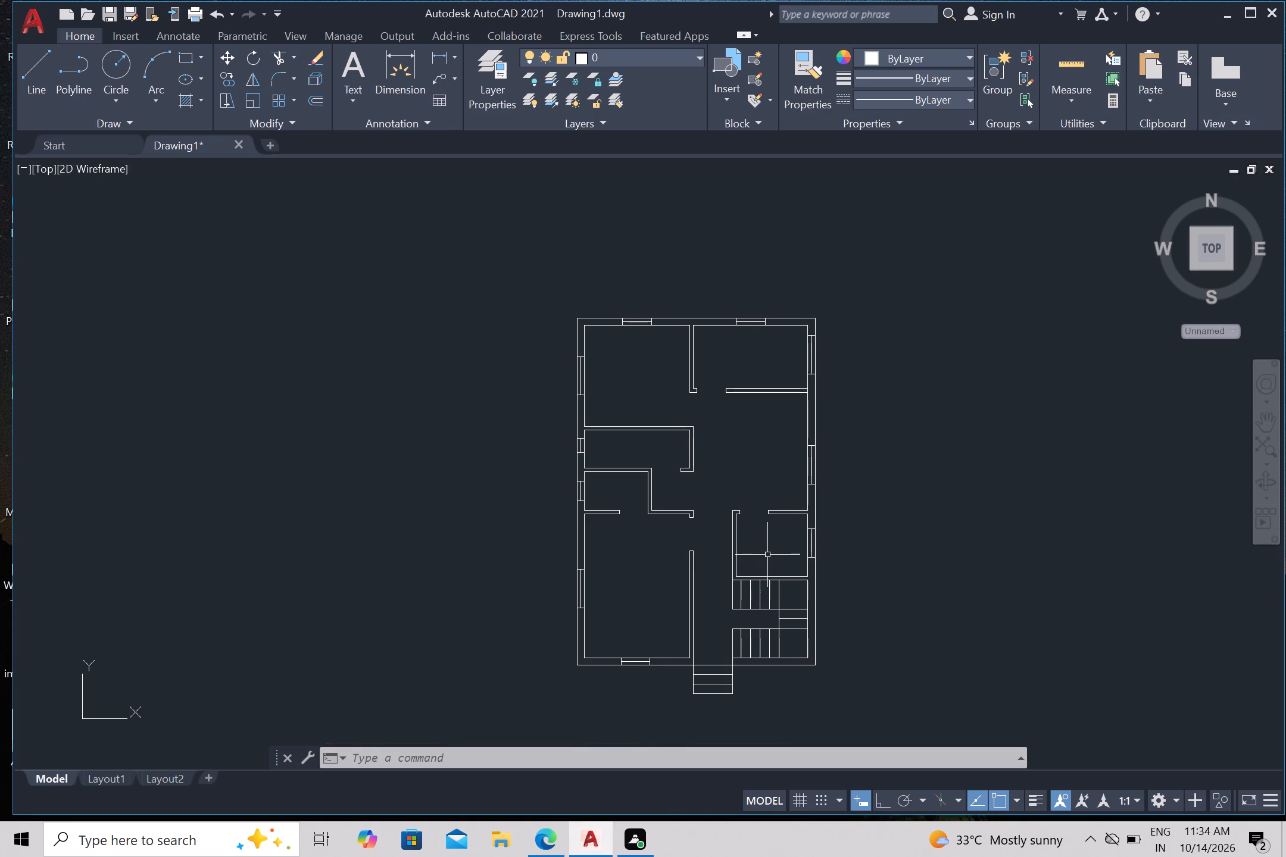
In the room above the staircase, offset the window's inner line, the right wall's inner face and the bottom wall's inner face 2' inward.
{"action": "scroll", "coordinate": [767, 555], "scroll_direction": "up", "scroll_amount": 1}
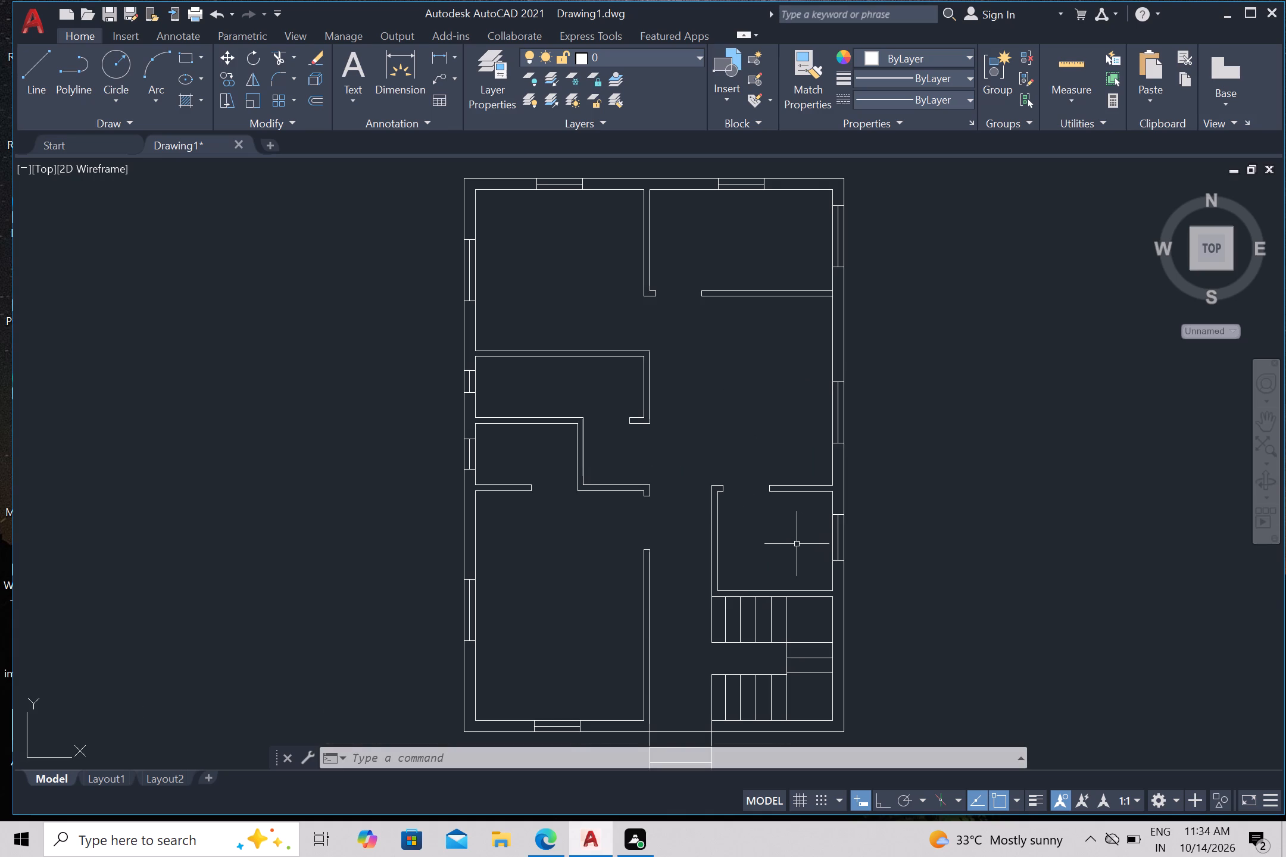
{"action": "key", "text": "Escape"}
{"action": "scroll", "coordinate": [799, 545], "scroll_direction": "up", "scroll_amount": 1}
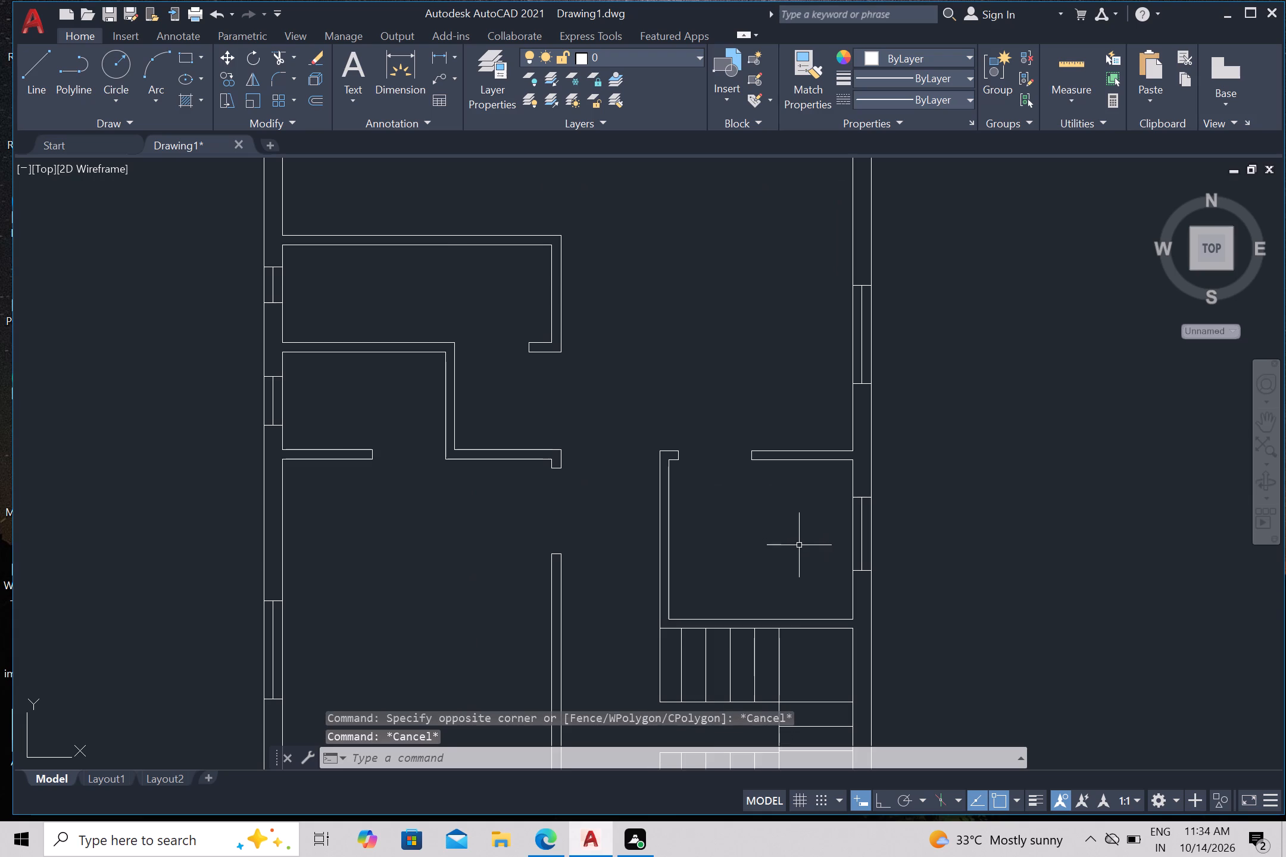
{"action": "key", "text": "o"}
{"action": "key", "text": "Return"}
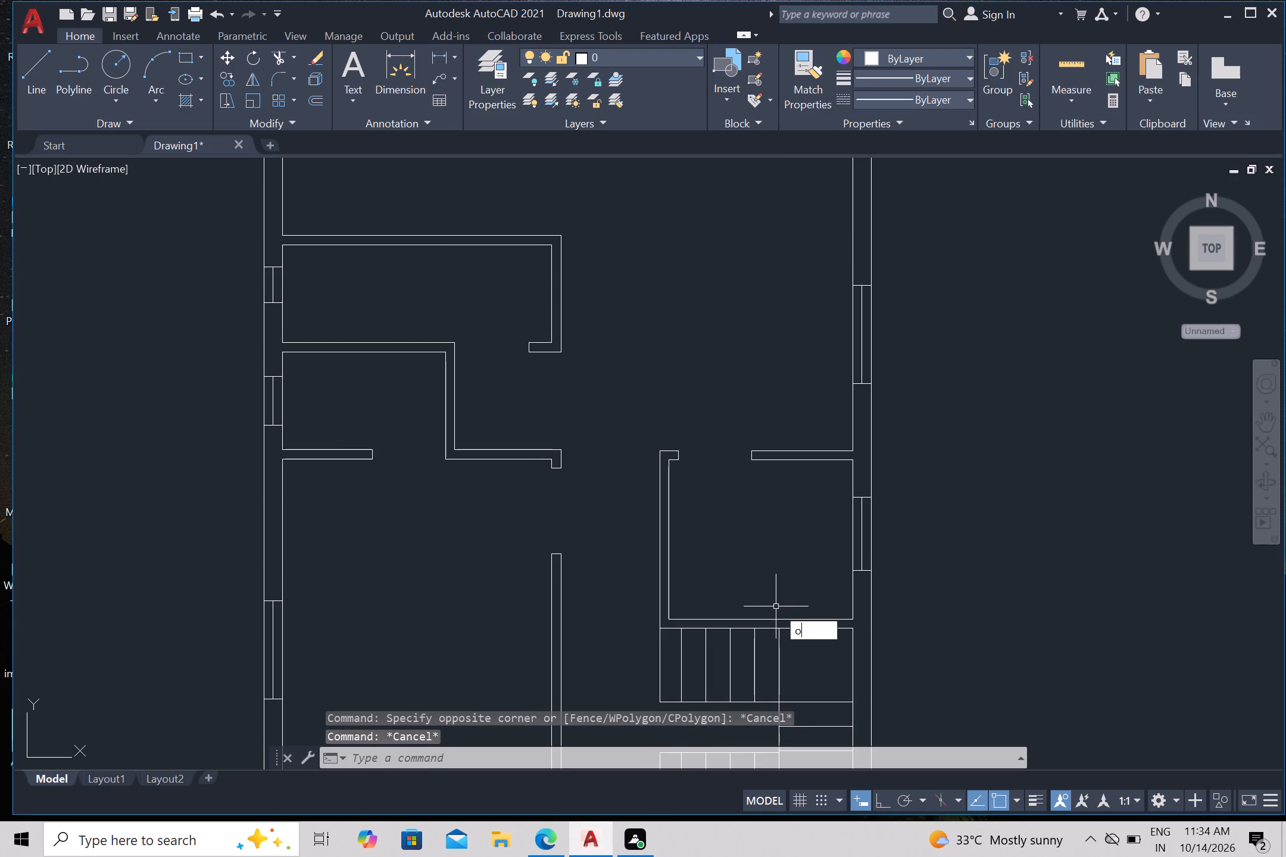
{"action": "type", "text": "2'"}
{"action": "key", "text": "Return"}
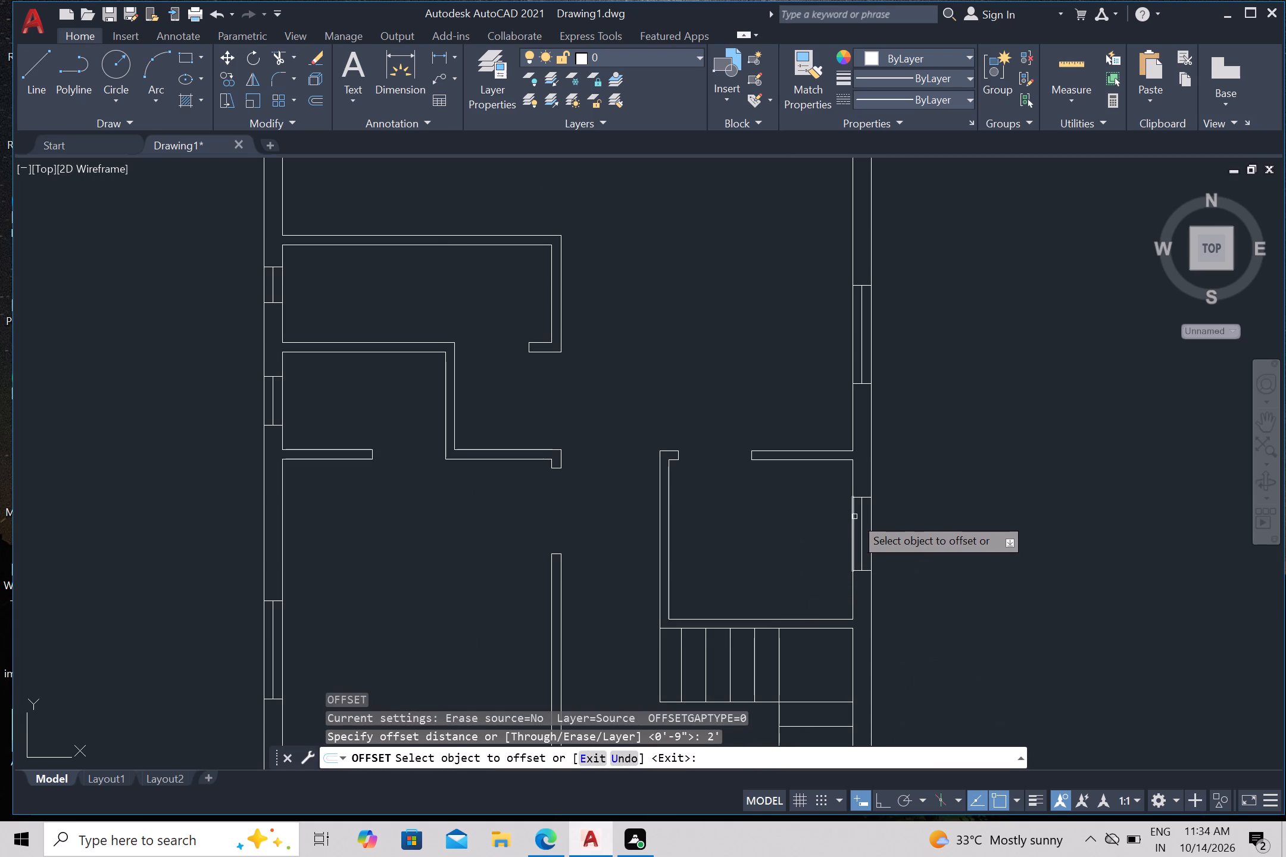
{"action": "left_click_drag", "start_coordinate": [853, 524], "coordinate": [843, 526]}
{"action": "left_click_drag", "start_coordinate": [810, 535], "coordinate": [804, 540]}
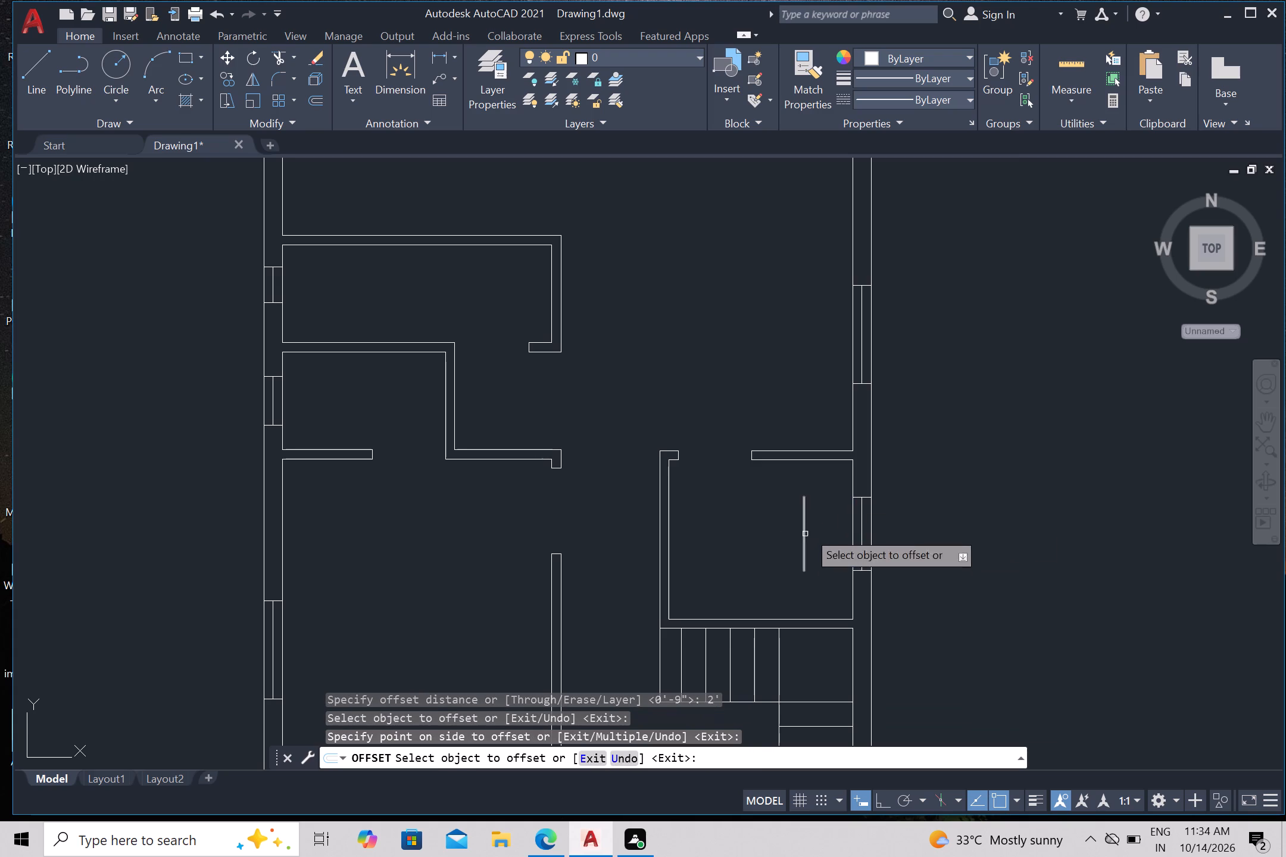
{"action": "left_click_drag", "start_coordinate": [854, 473], "coordinate": [832, 481]}
{"action": "left_click_drag", "start_coordinate": [784, 495], "coordinate": [774, 504]}
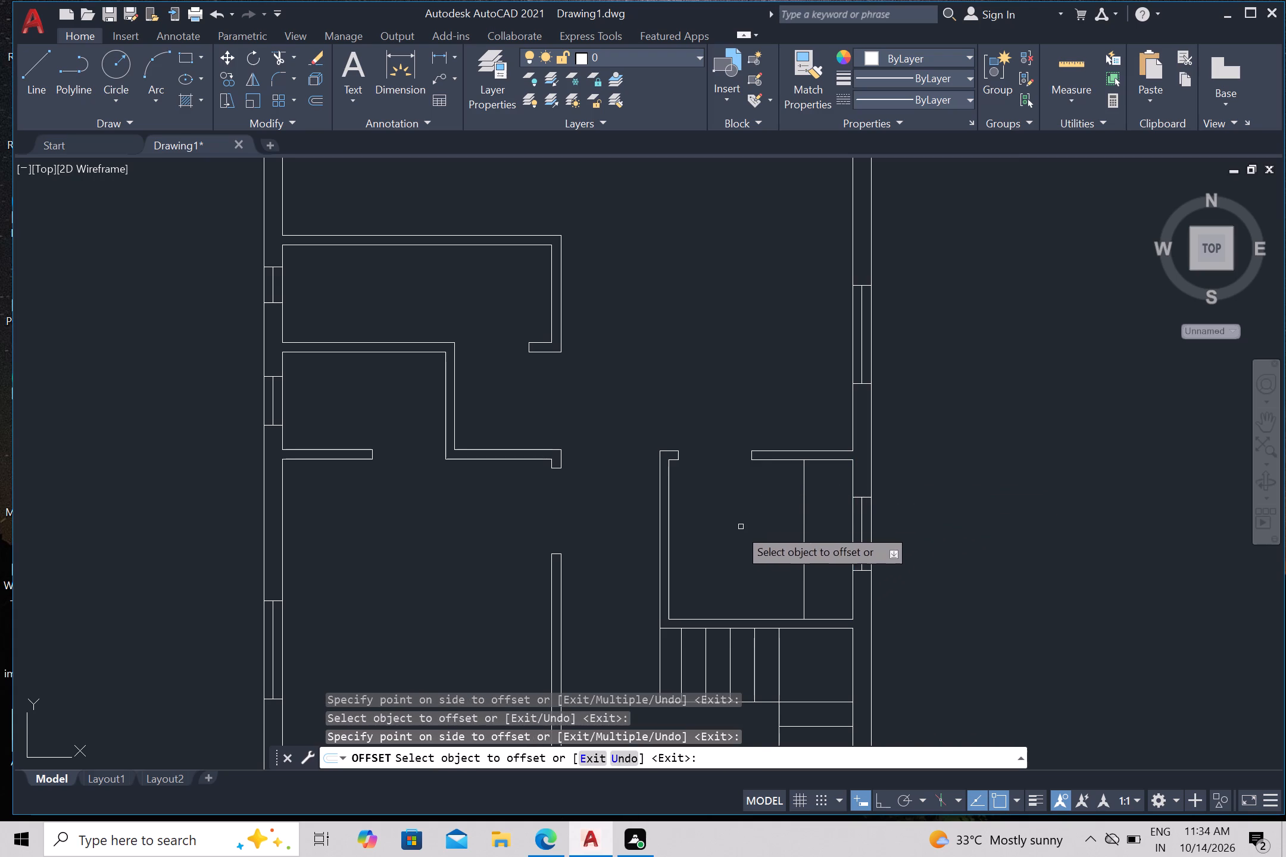
{"action": "left_click", "coordinate": [738, 617]}
{"action": "left_click", "coordinate": [738, 549]}
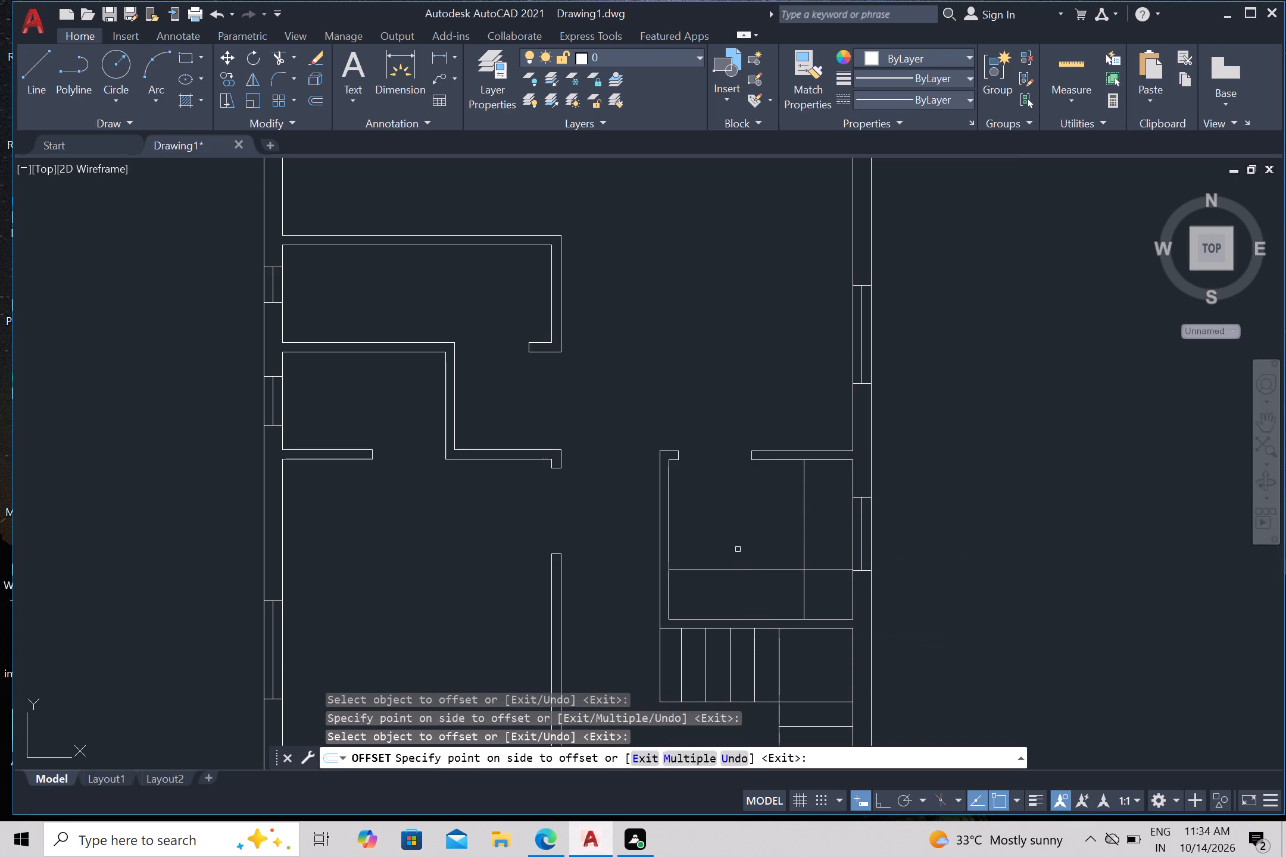
{"action": "key", "text": "Escape"}
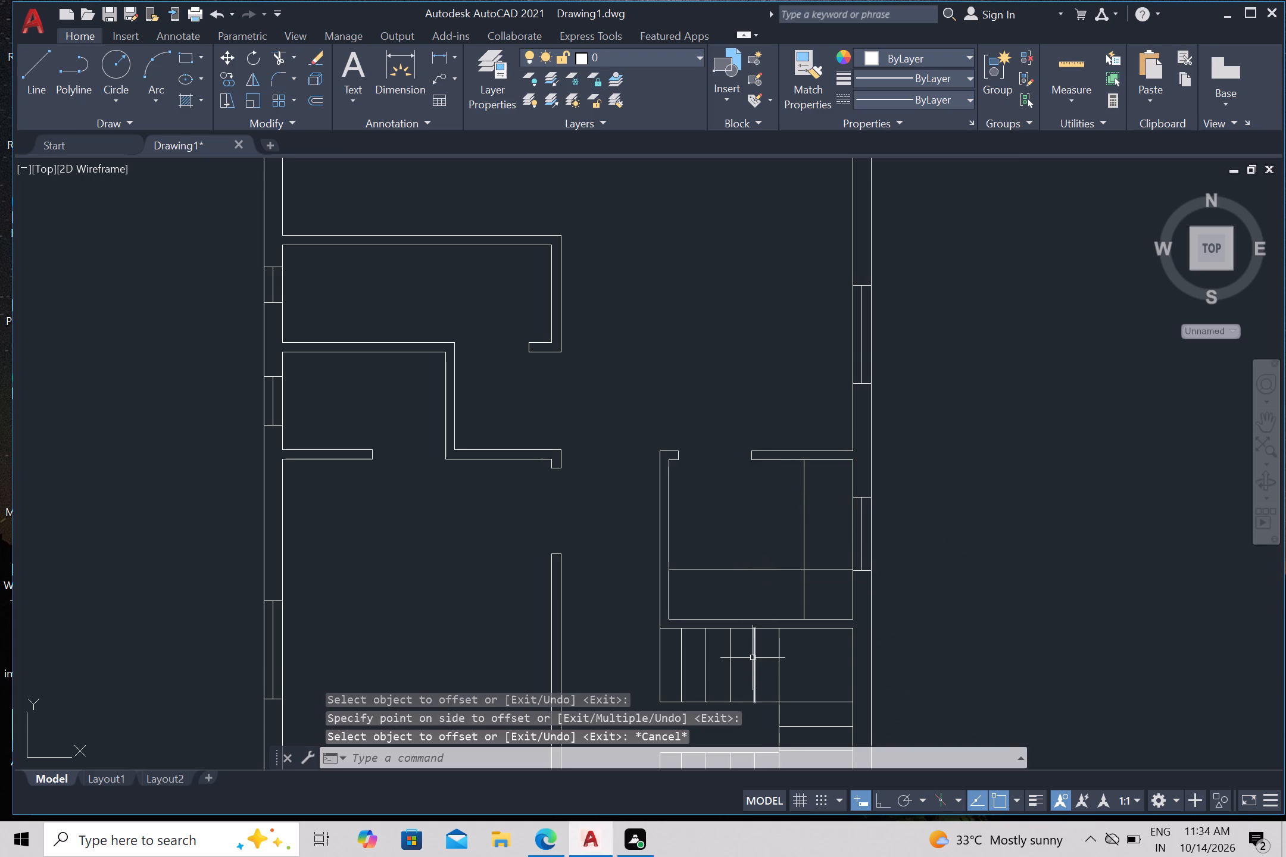
Trim the crossing ends of the two 2' offset lines at their lower right intersection, leaving an L-shaped counter edge.
{"action": "type", "text": "tr"}
{"action": "key", "text": "Return"}
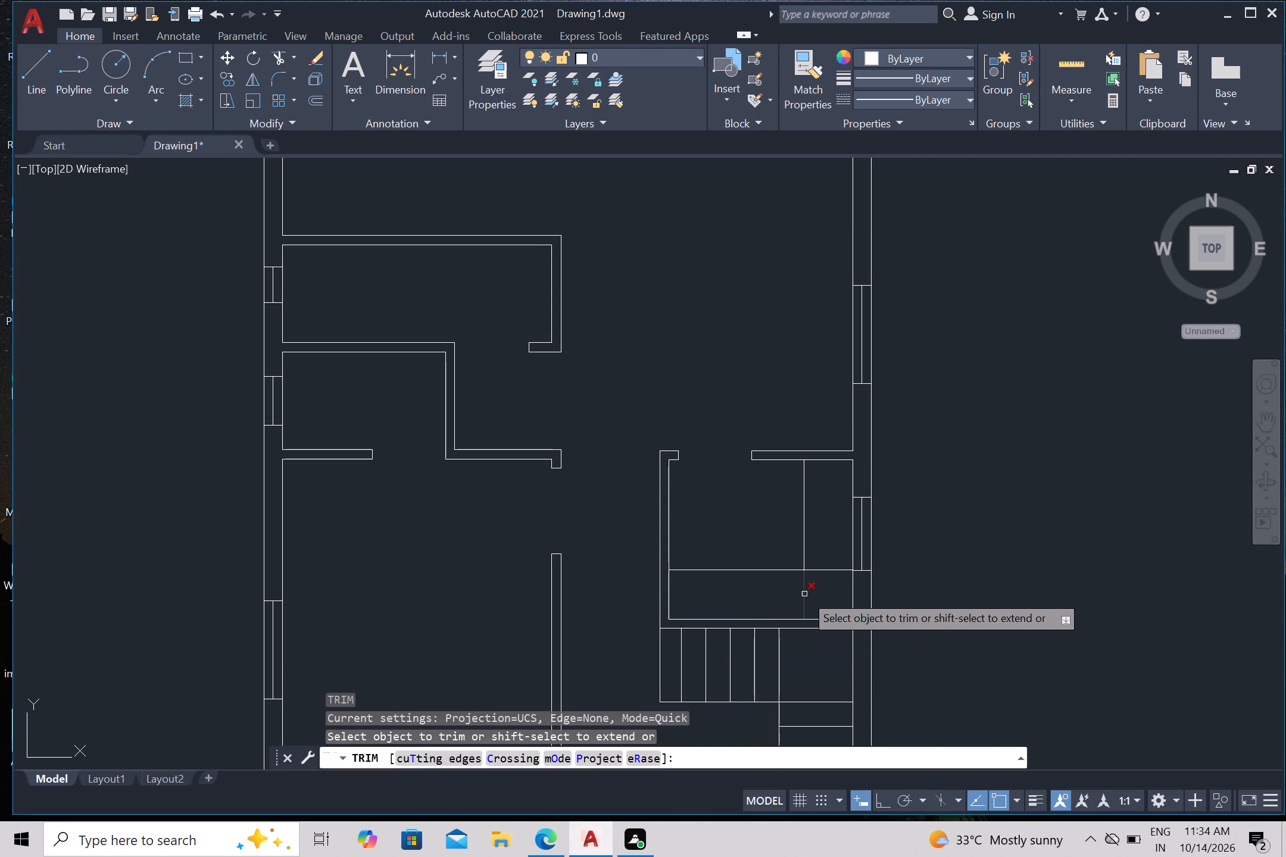
{"action": "left_click", "coordinate": [804, 594]}
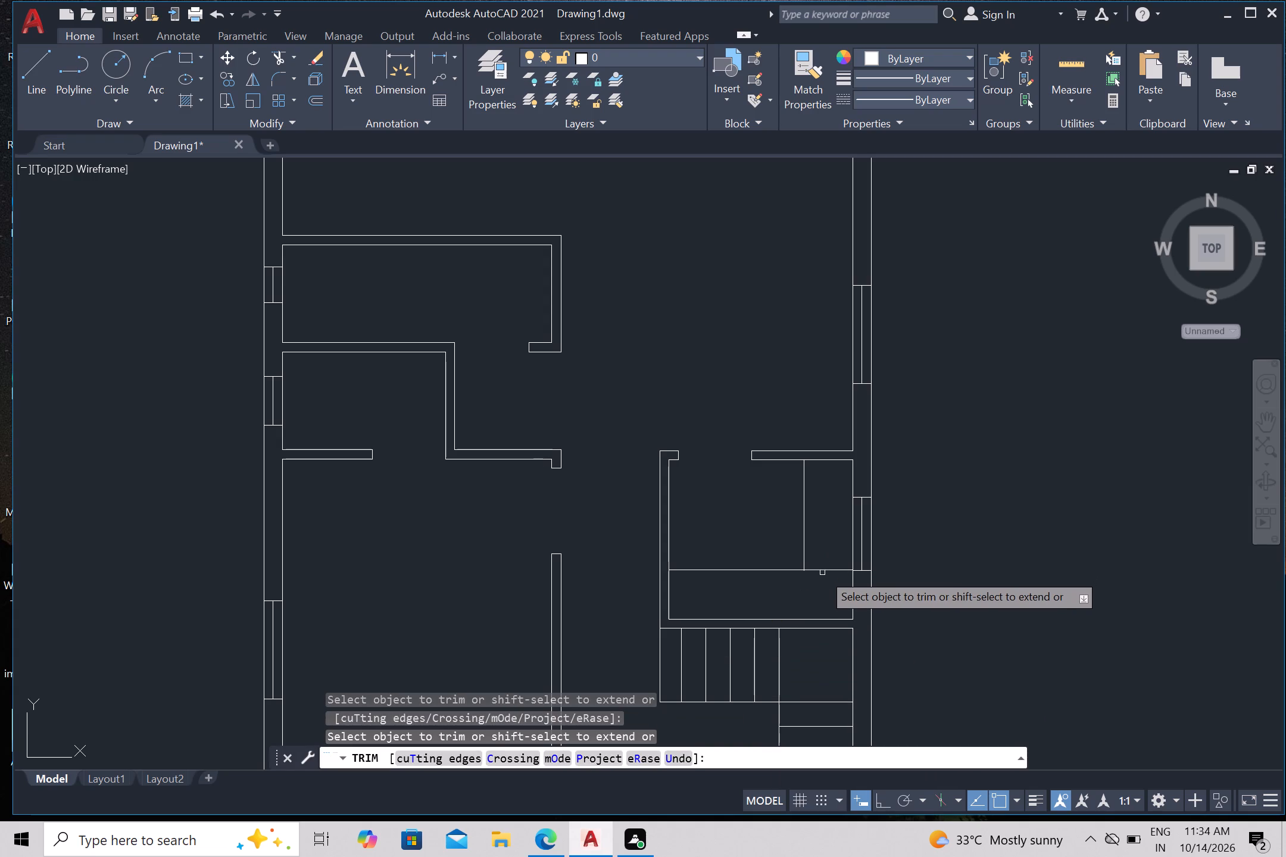
{"action": "left_click", "coordinate": [822, 571]}
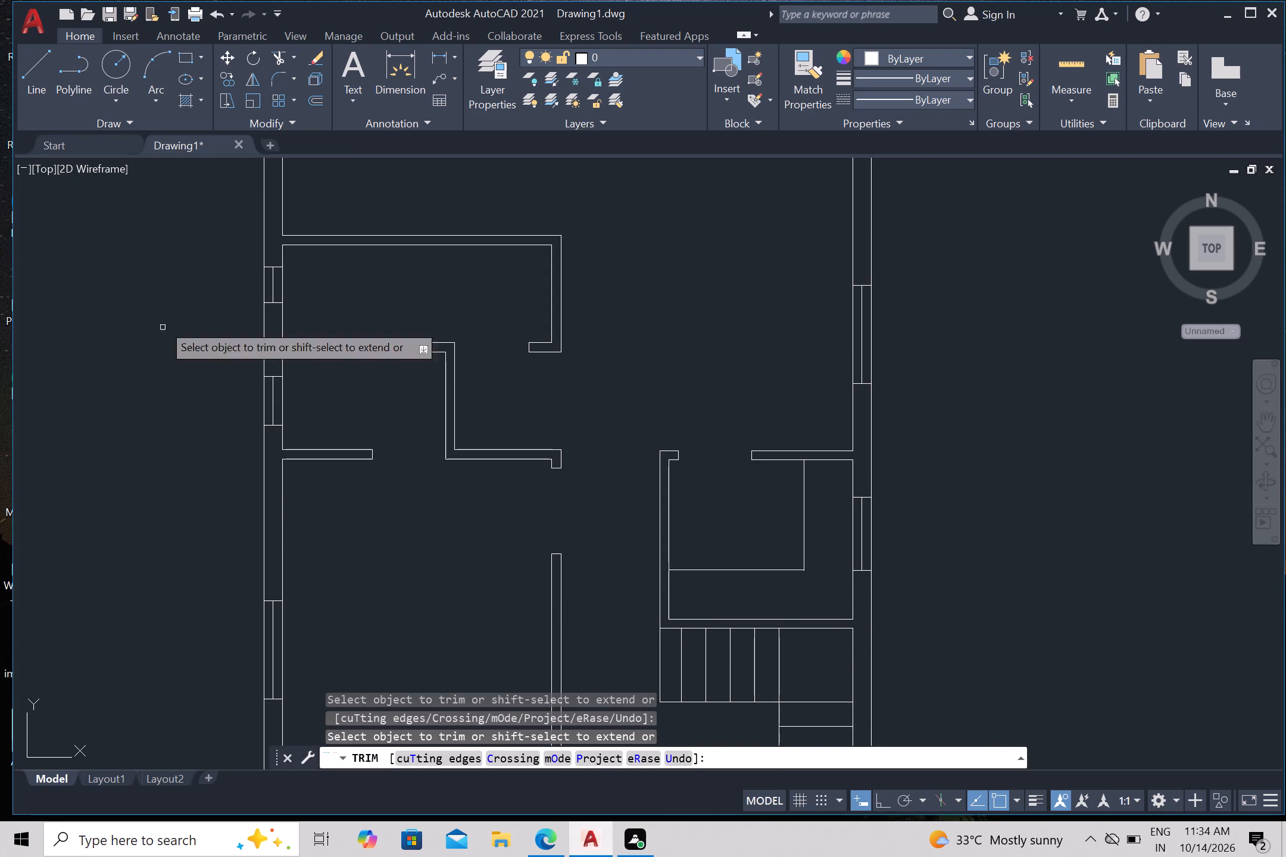
Draw a rectangle about 1'-2" wide and 2' high on the counter strip beside the right wall's window.
{"action": "left_click", "coordinate": [179, 58]}
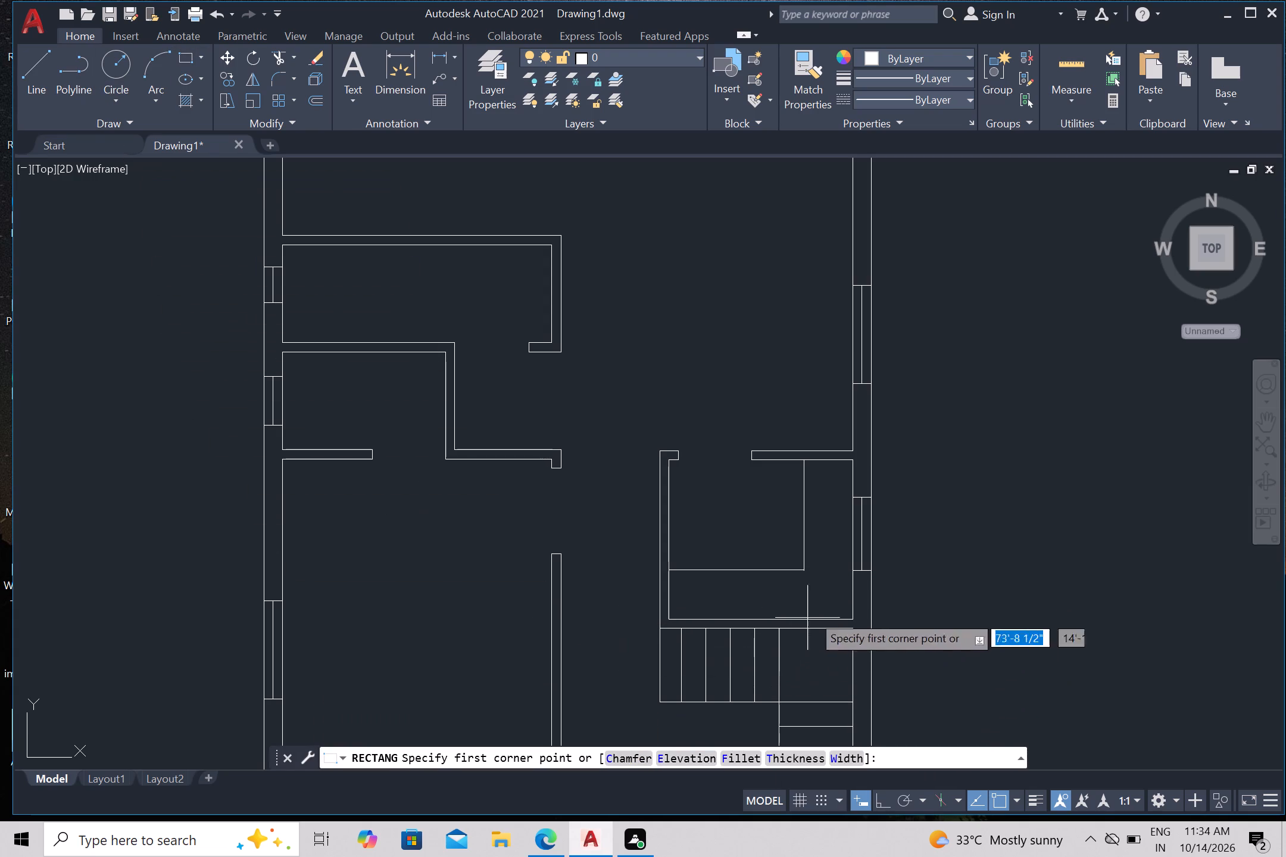
{"action": "scroll", "coordinate": [856, 534], "scroll_direction": "up", "scroll_amount": 1}
{"action": "left_click", "coordinate": [789, 473]}
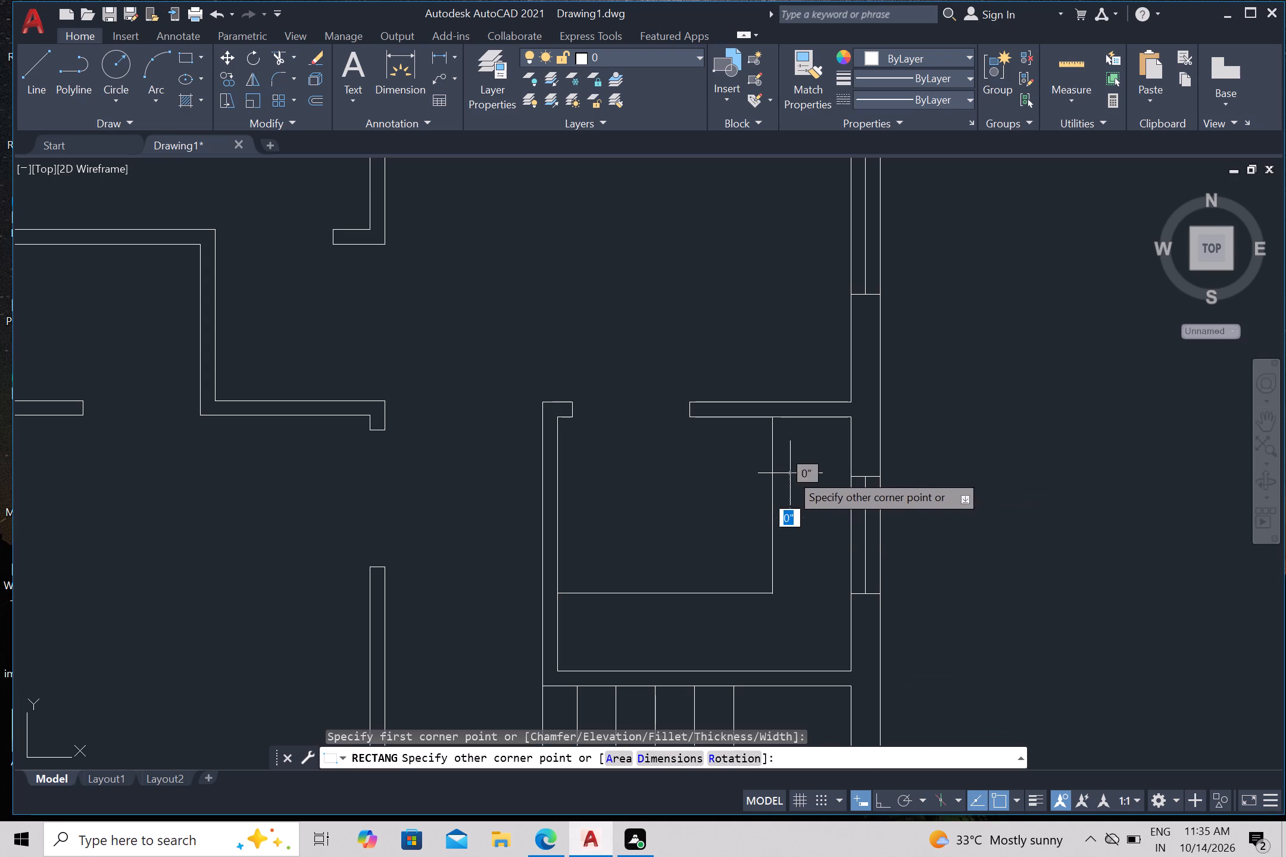
{"action": "left_click", "coordinate": [835, 552]}
{"action": "key", "text": "Escape"}
{"action": "key", "text": "Escape"}
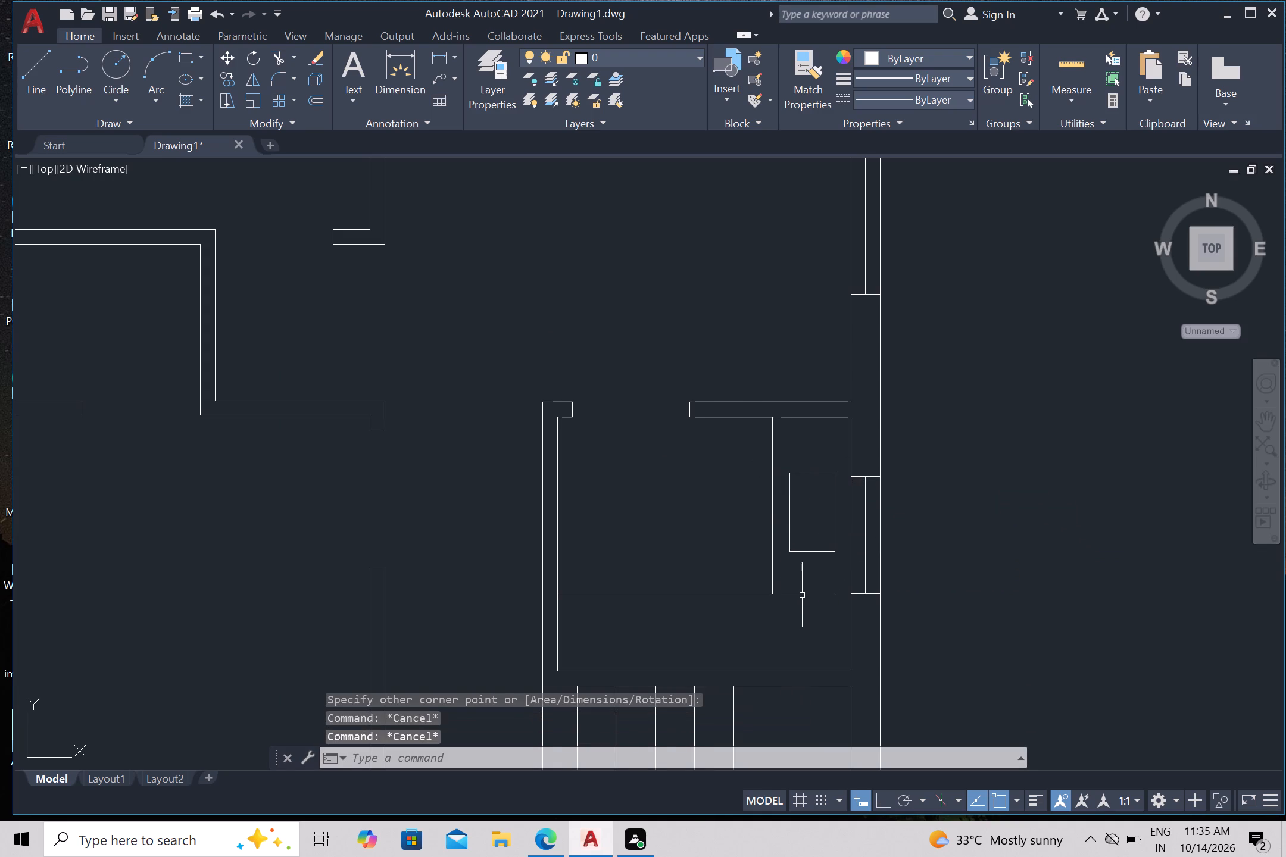
Explode the rectangle on the counter strip beside the right wall's window into separate lines.
{"action": "left_click", "coordinate": [822, 552]}
{"action": "key", "text": "e"}
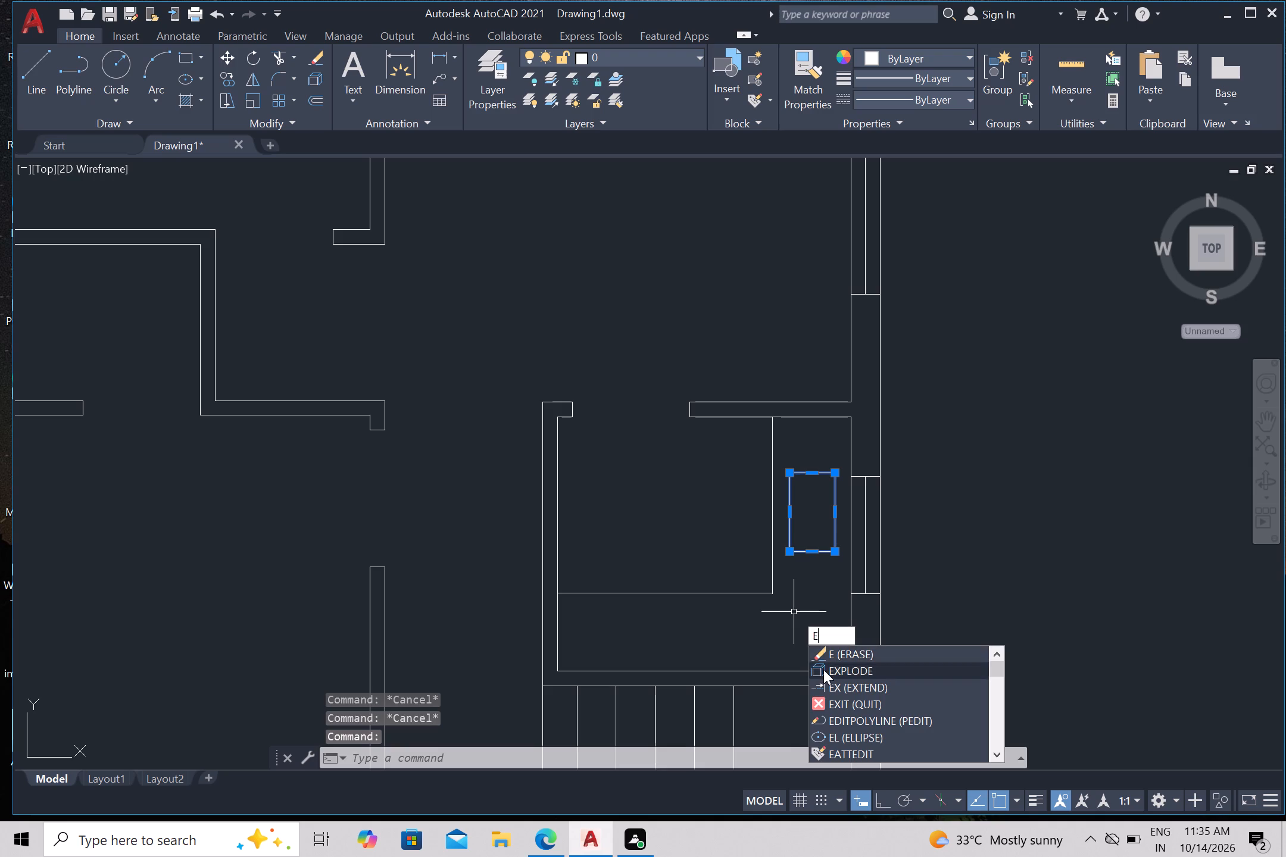
{"action": "left_click", "coordinate": [823, 670]}
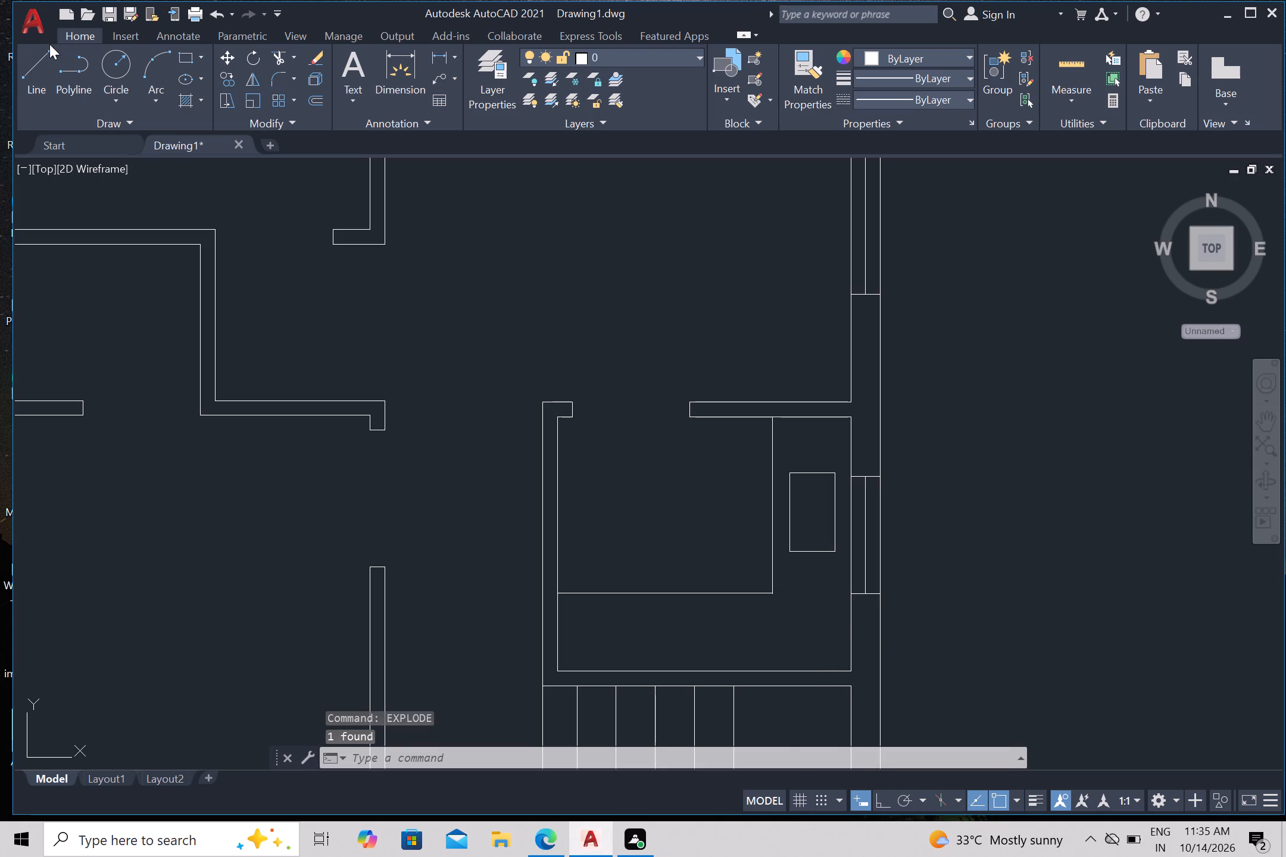
With Ortho on, draw a horizontal 1'-2" line across the rectangle from its left side's midpoint to its right side's midpoint.
{"action": "left_click", "coordinate": [39, 58]}
{"action": "scroll", "coordinate": [798, 520], "scroll_direction": "up", "scroll_amount": 1}
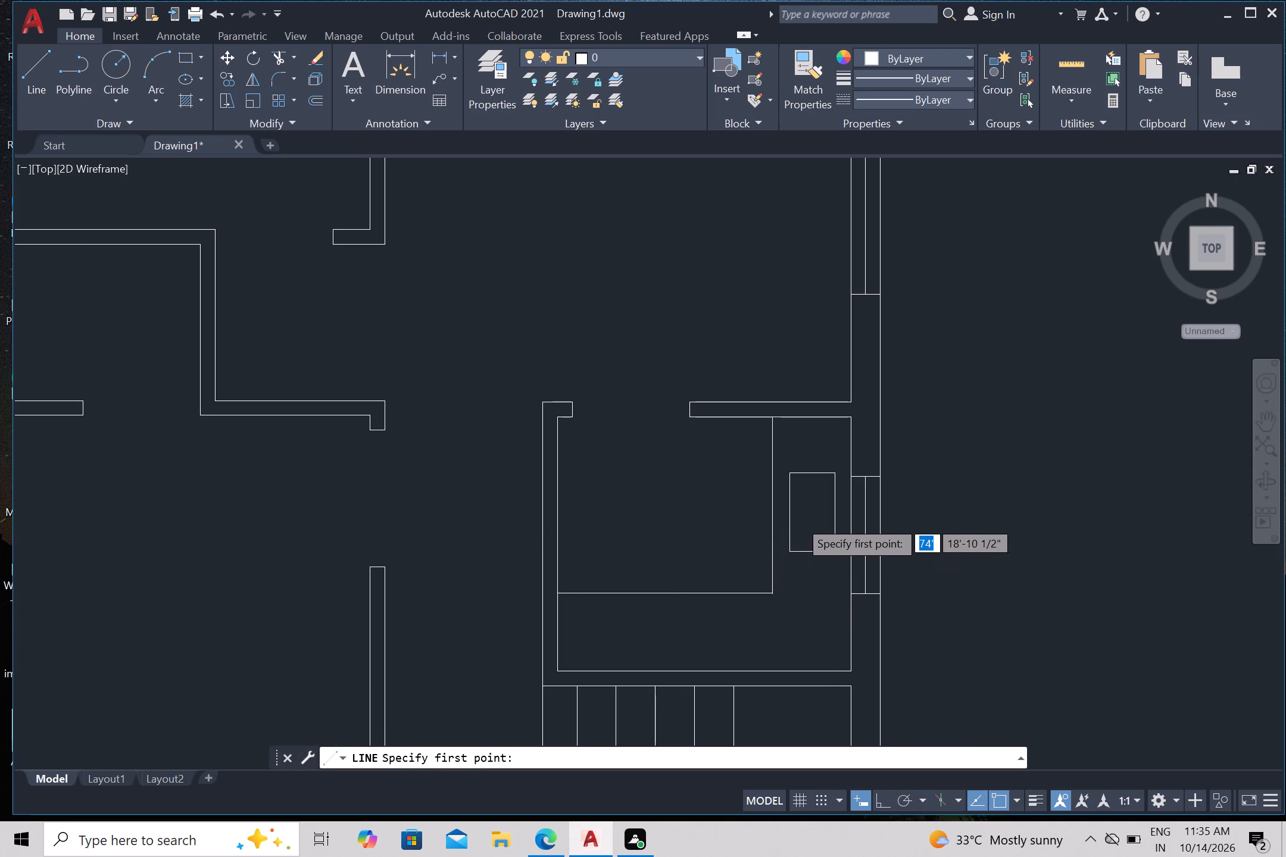
{"action": "scroll", "coordinate": [798, 520], "scroll_direction": "up", "scroll_amount": 1}
{"action": "left_click", "coordinate": [776, 503]}
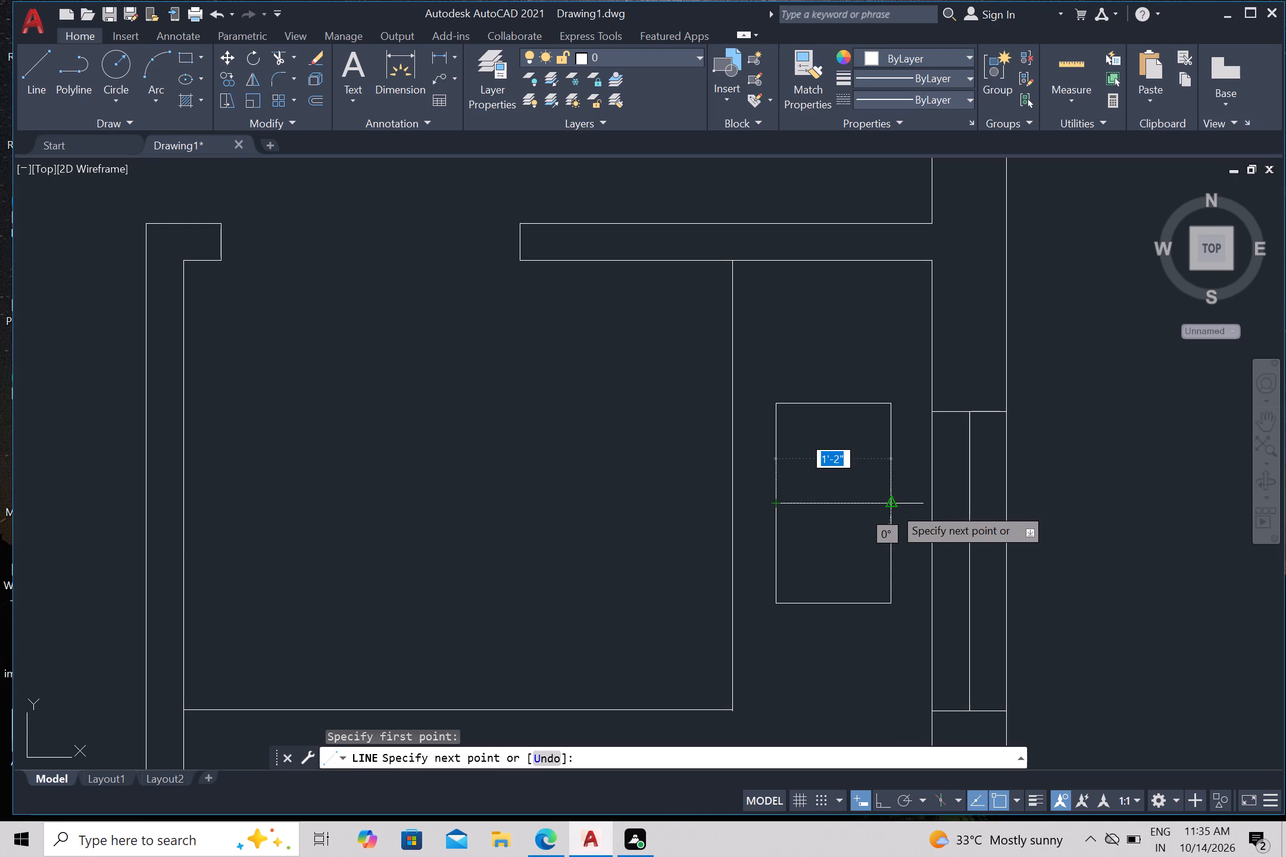
{"action": "left_click", "coordinate": [887, 797]}
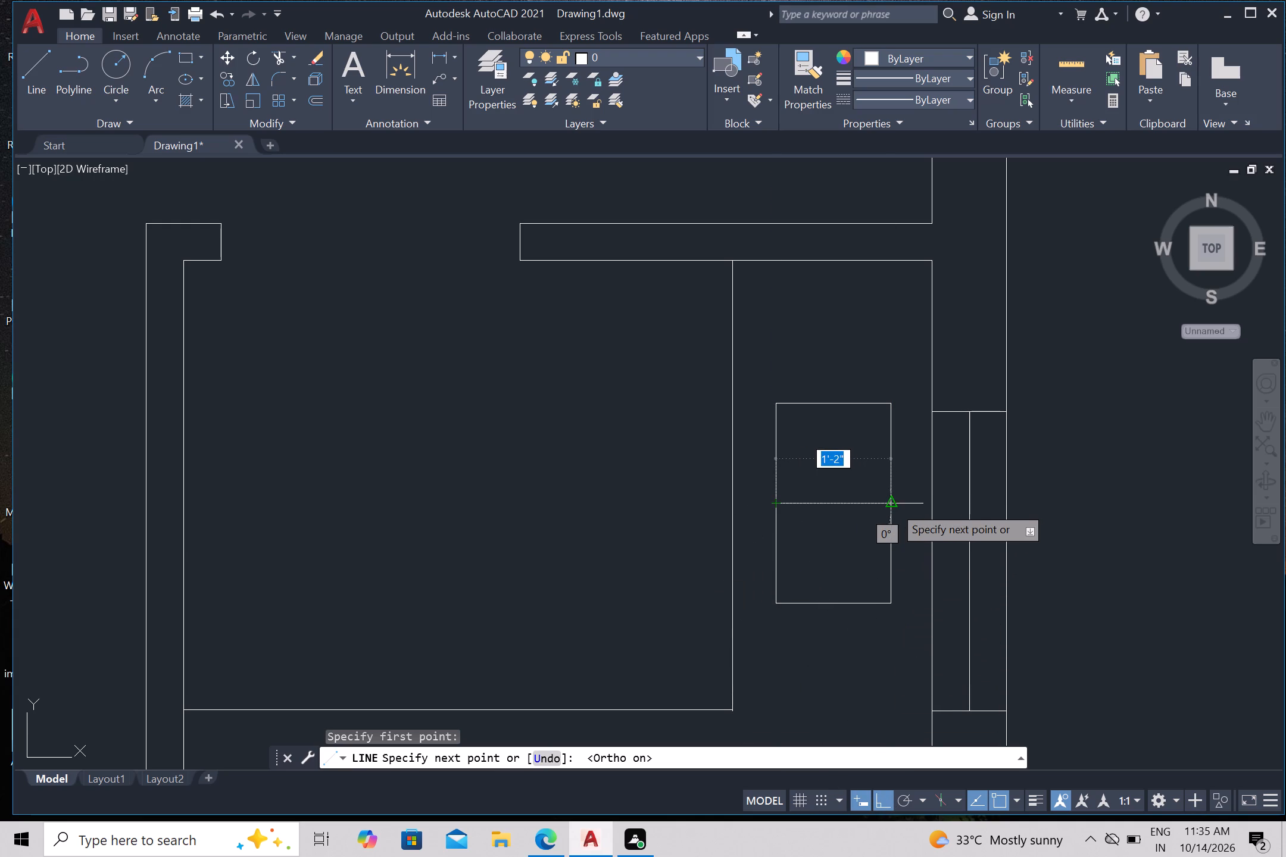
{"action": "left_click", "coordinate": [892, 504]}
{"action": "key", "text": "Escape"}
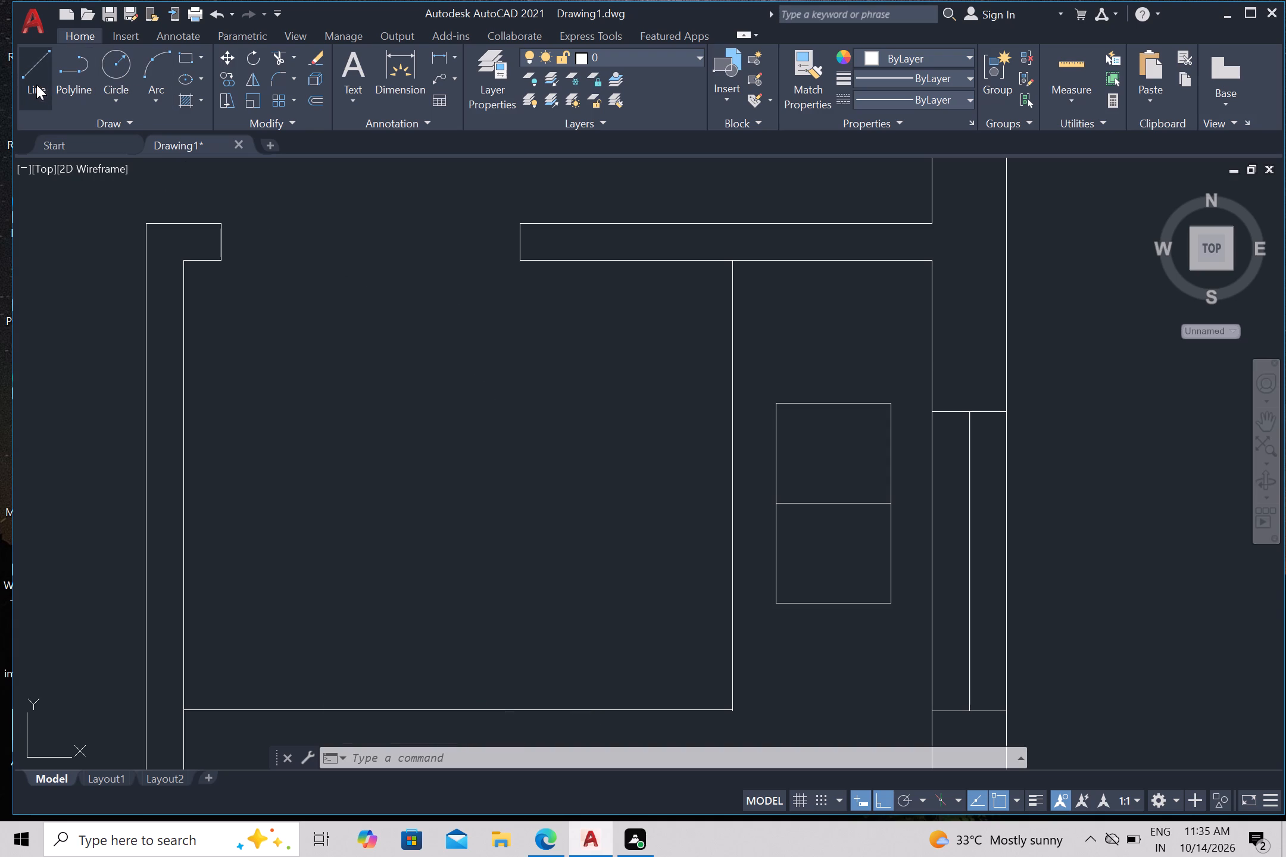
Draw a circle with a radius slightly over 2 1/2" near the centre of the rectangle's upper half.
{"action": "left_click", "coordinate": [121, 61]}
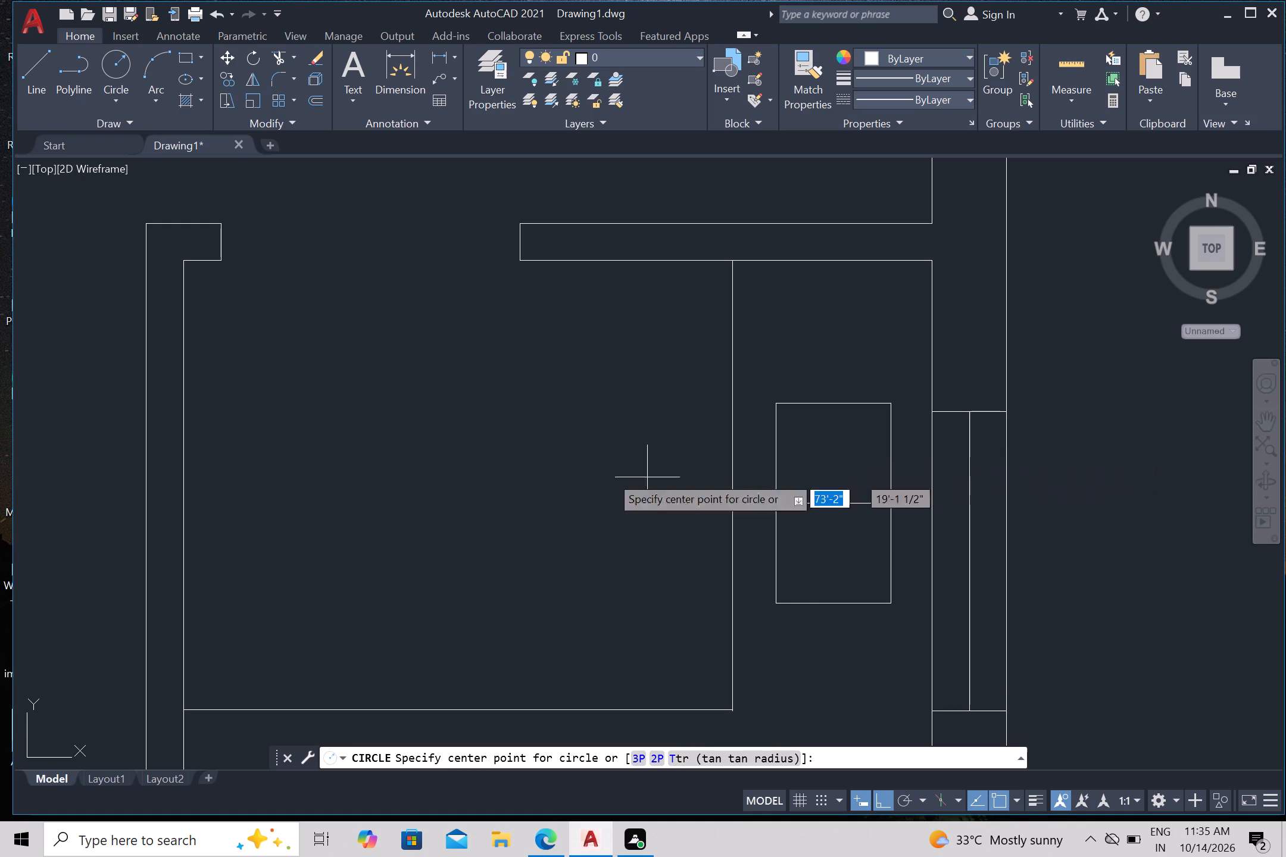
{"action": "left_click", "coordinate": [828, 452]}
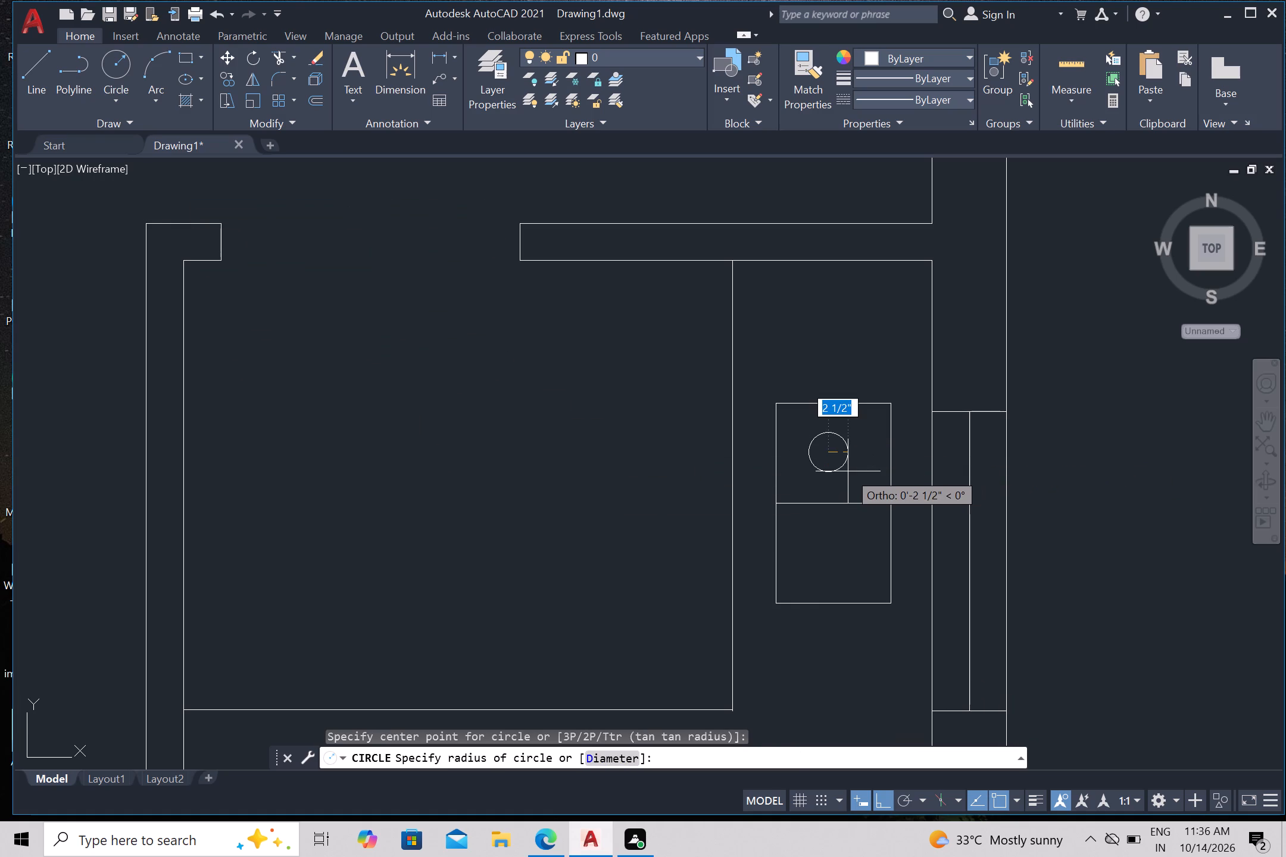
{"action": "left_click", "coordinate": [850, 476]}
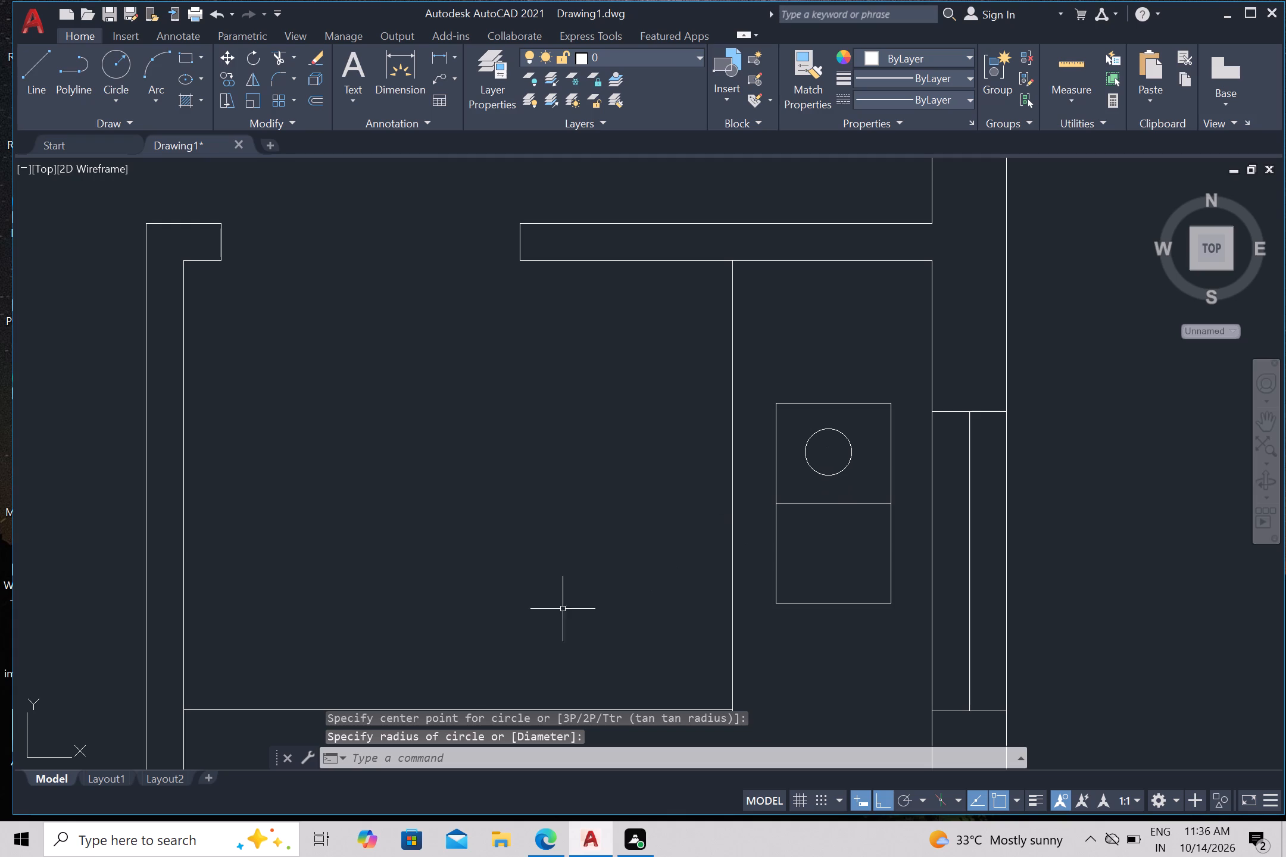
From the circle's centre, draw a horizontal line rightward past the circle and a vertical line about 4 1/2" upward.
{"action": "left_click", "coordinate": [32, 76]}
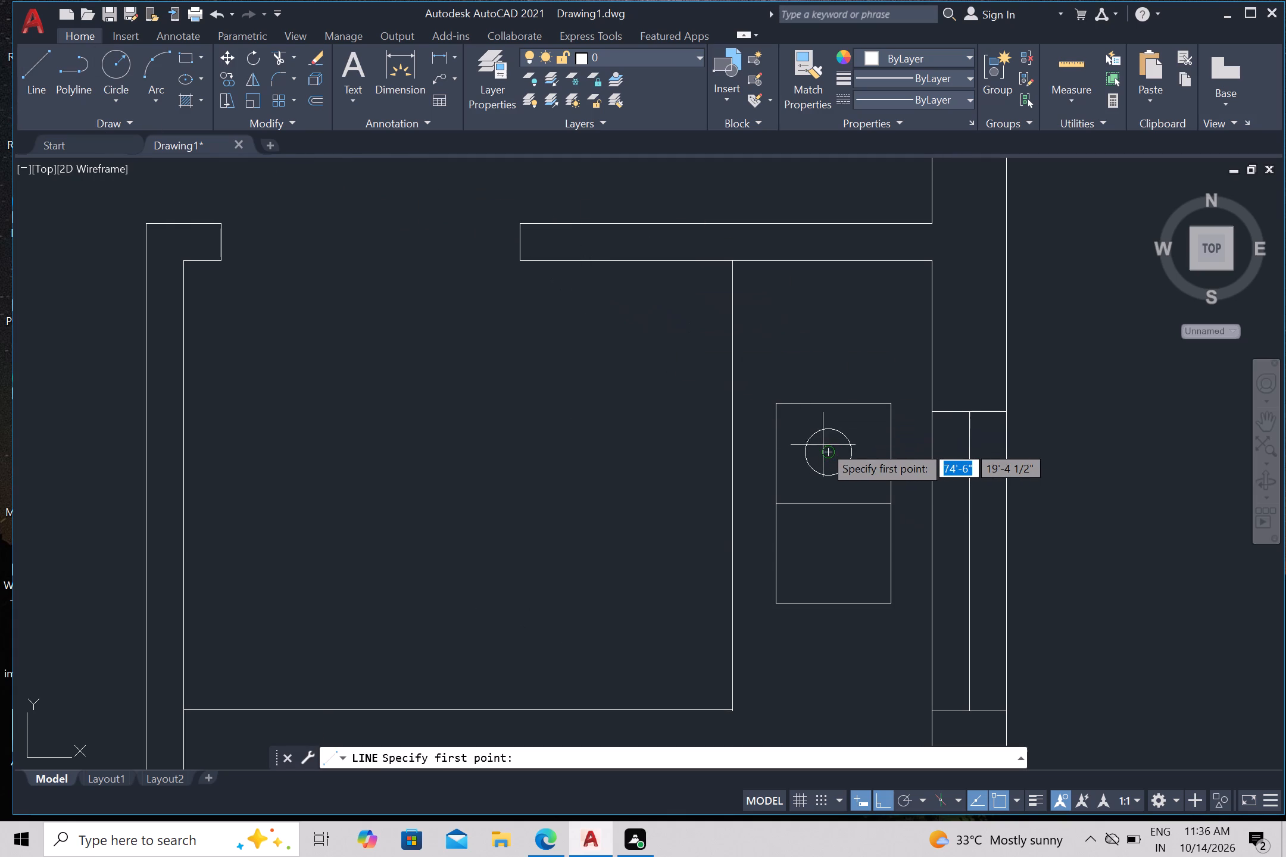
{"action": "scroll", "coordinate": [831, 450], "scroll_direction": "up", "scroll_amount": 1}
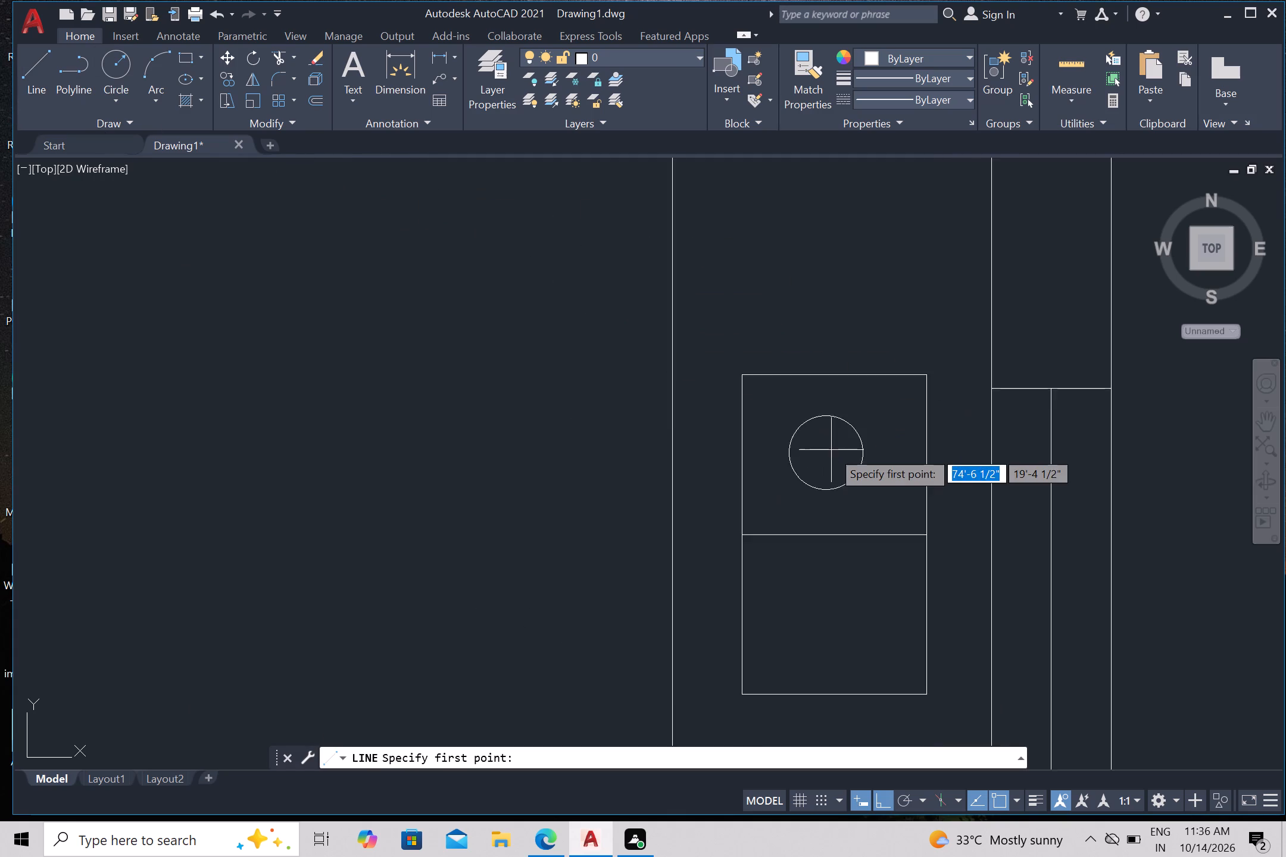
{"action": "scroll", "coordinate": [831, 450], "scroll_direction": "up", "scroll_amount": 1}
{"action": "scroll", "coordinate": [816, 454], "scroll_direction": "down", "scroll_amount": 2}
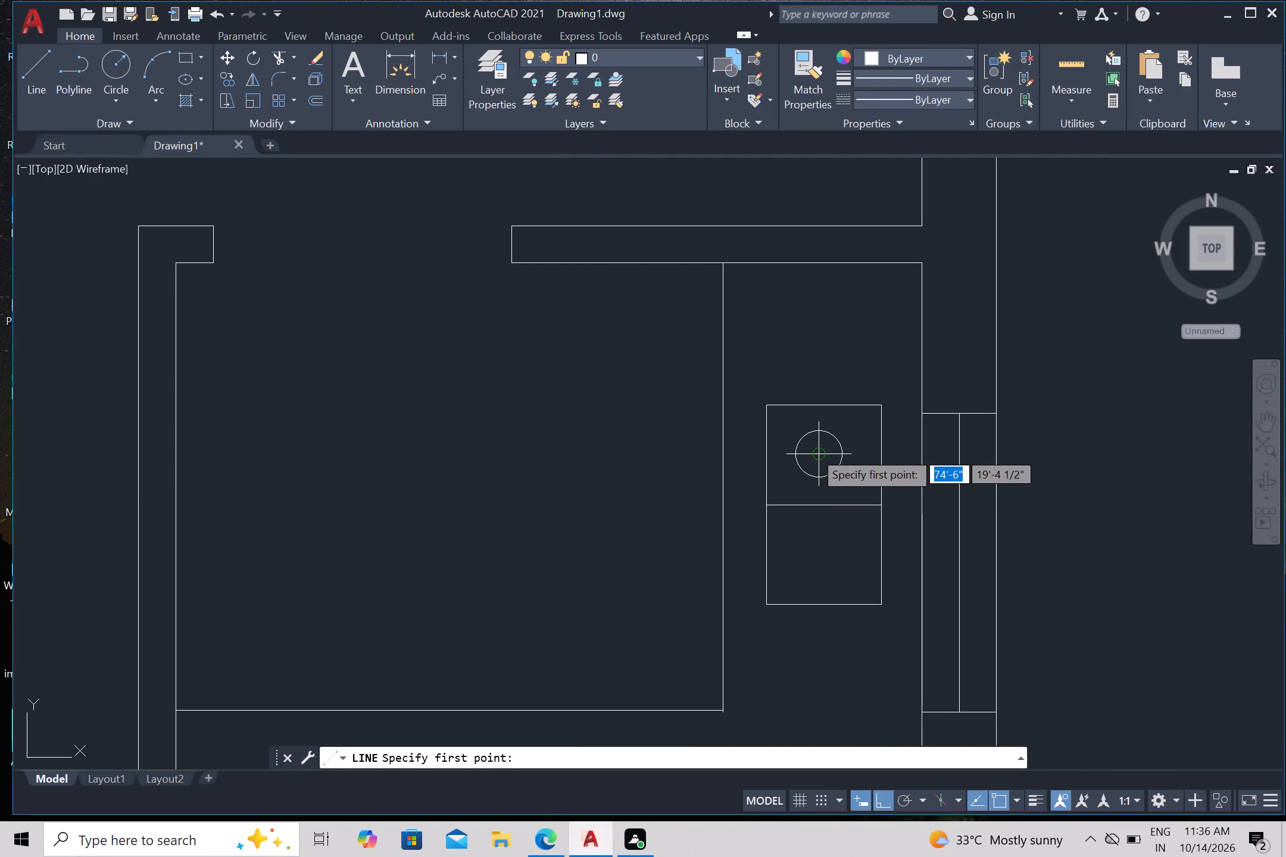
{"action": "left_click", "coordinate": [819, 451]}
{"action": "left_click", "coordinate": [869, 449]}
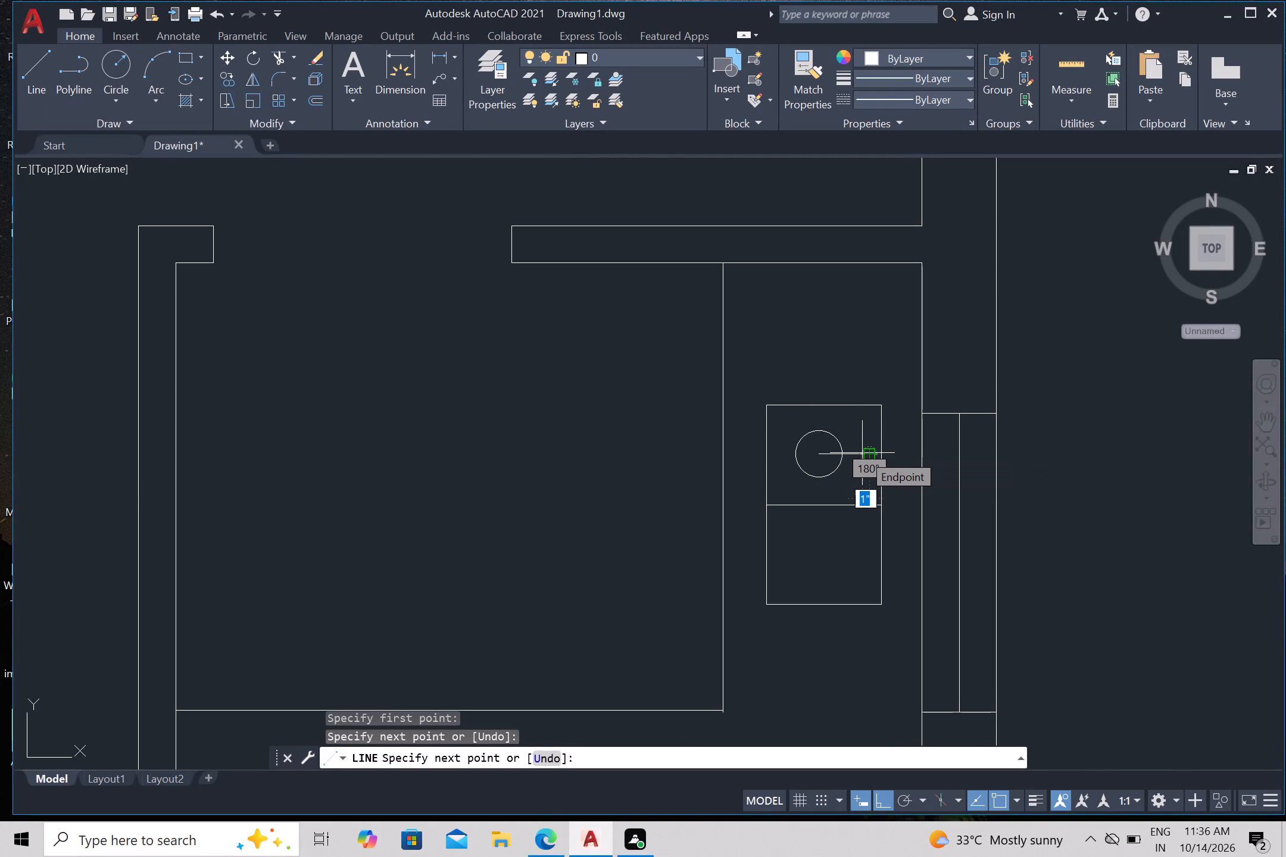
{"action": "key", "text": "Escape"}
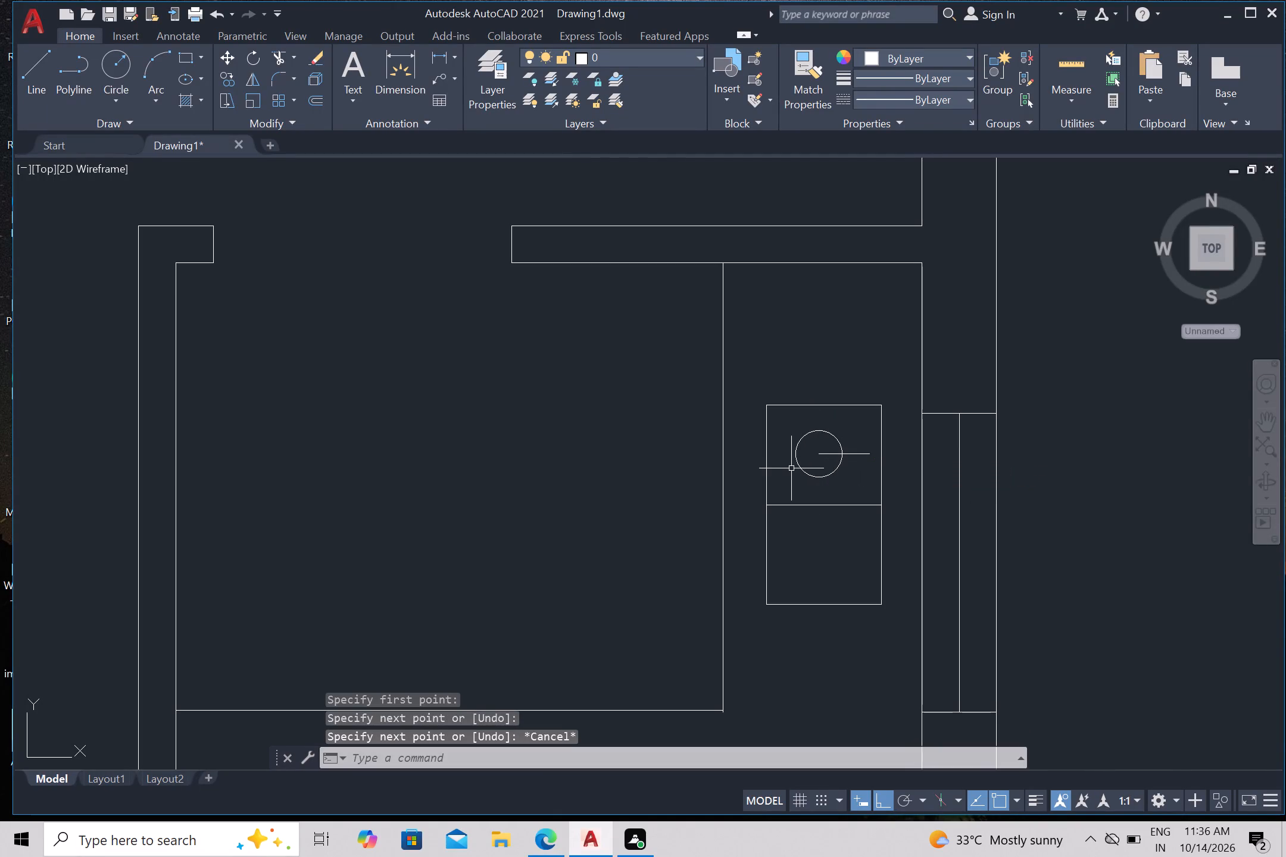
{"action": "key", "text": "l"}
{"action": "key", "text": "Return"}
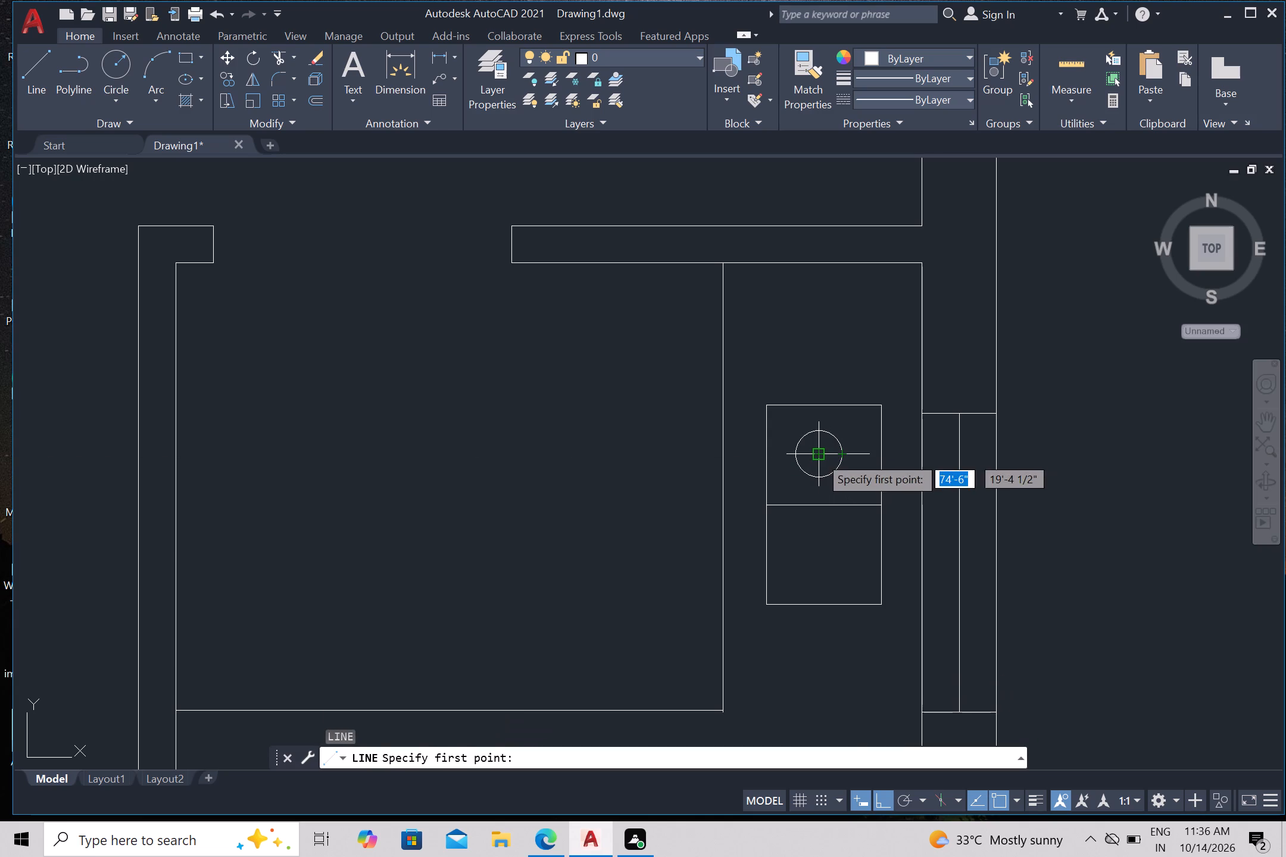
{"action": "left_click", "coordinate": [818, 455]}
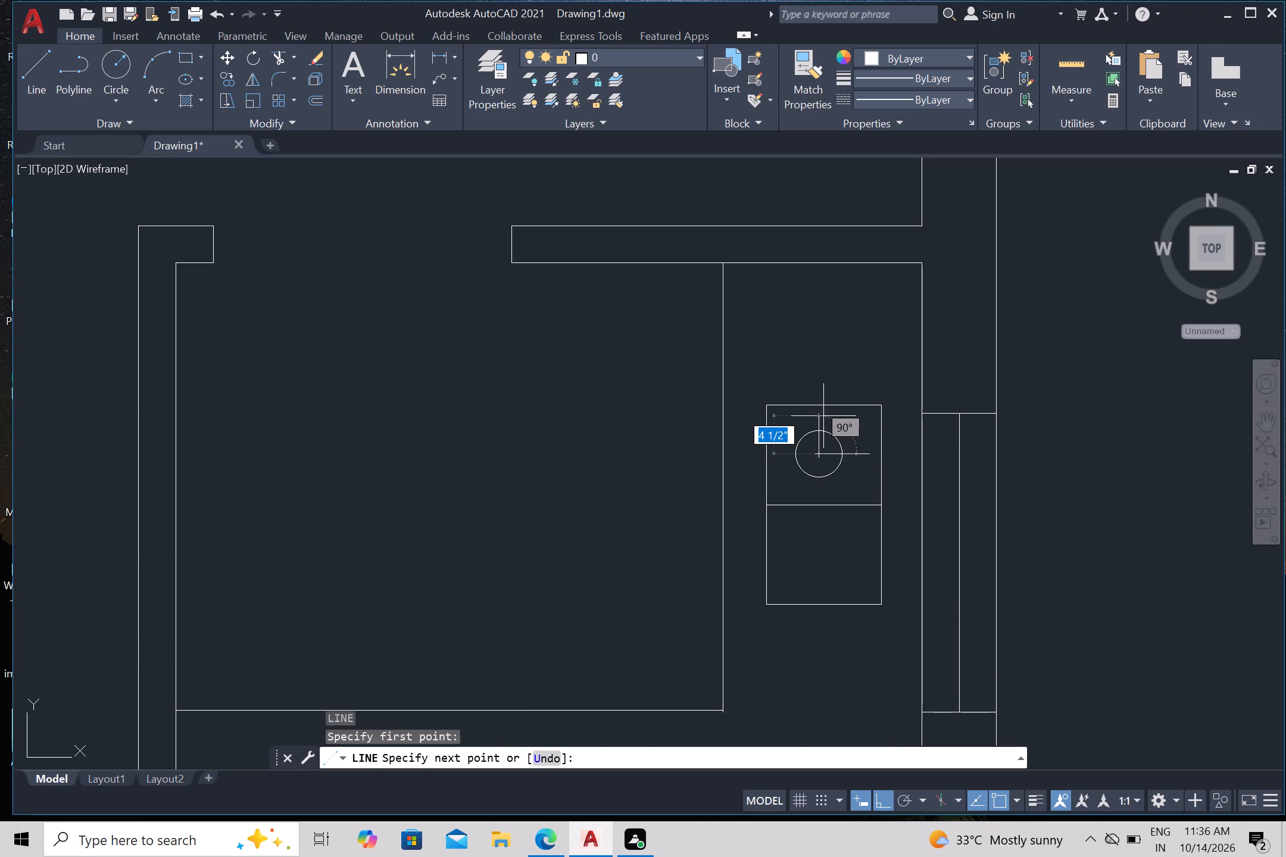
{"action": "left_click", "coordinate": [823, 415]}
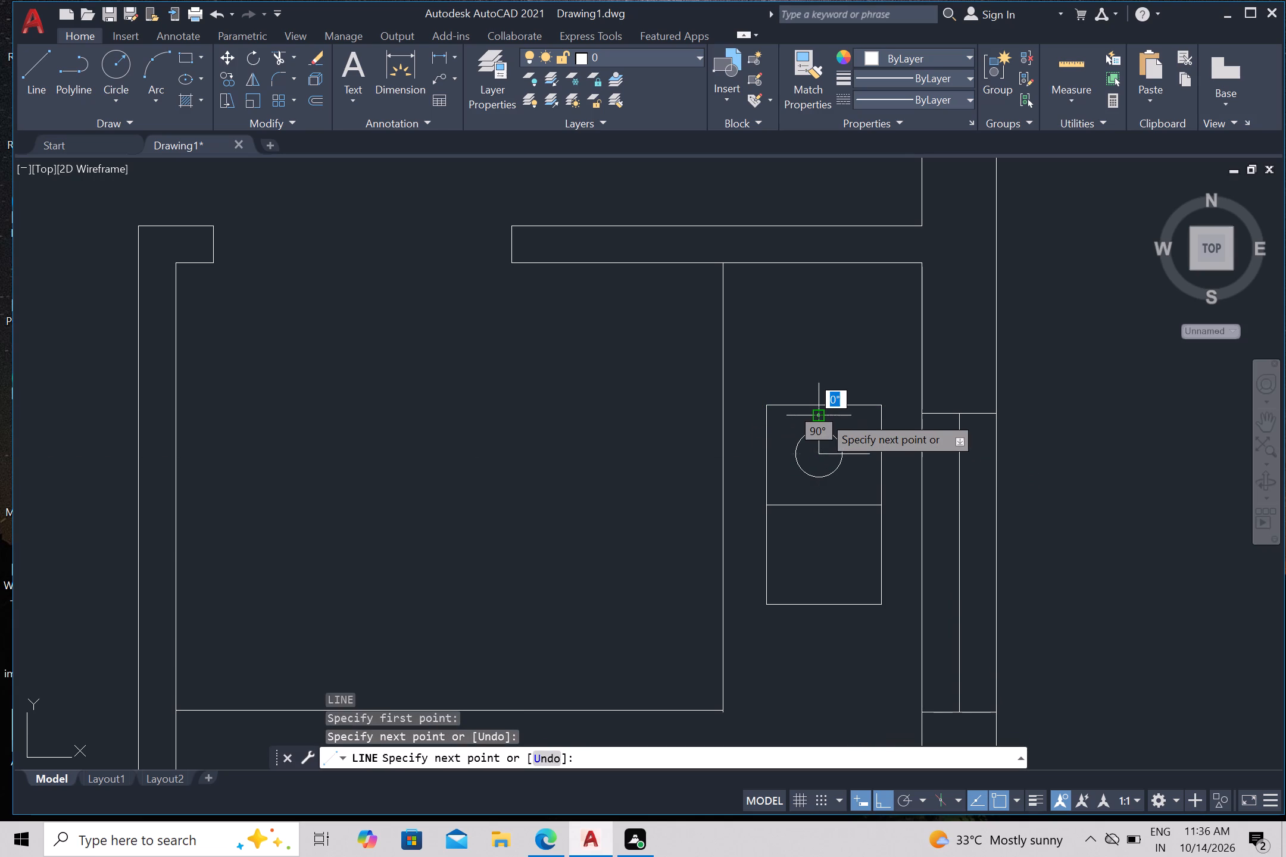
{"action": "key", "text": "Escape"}
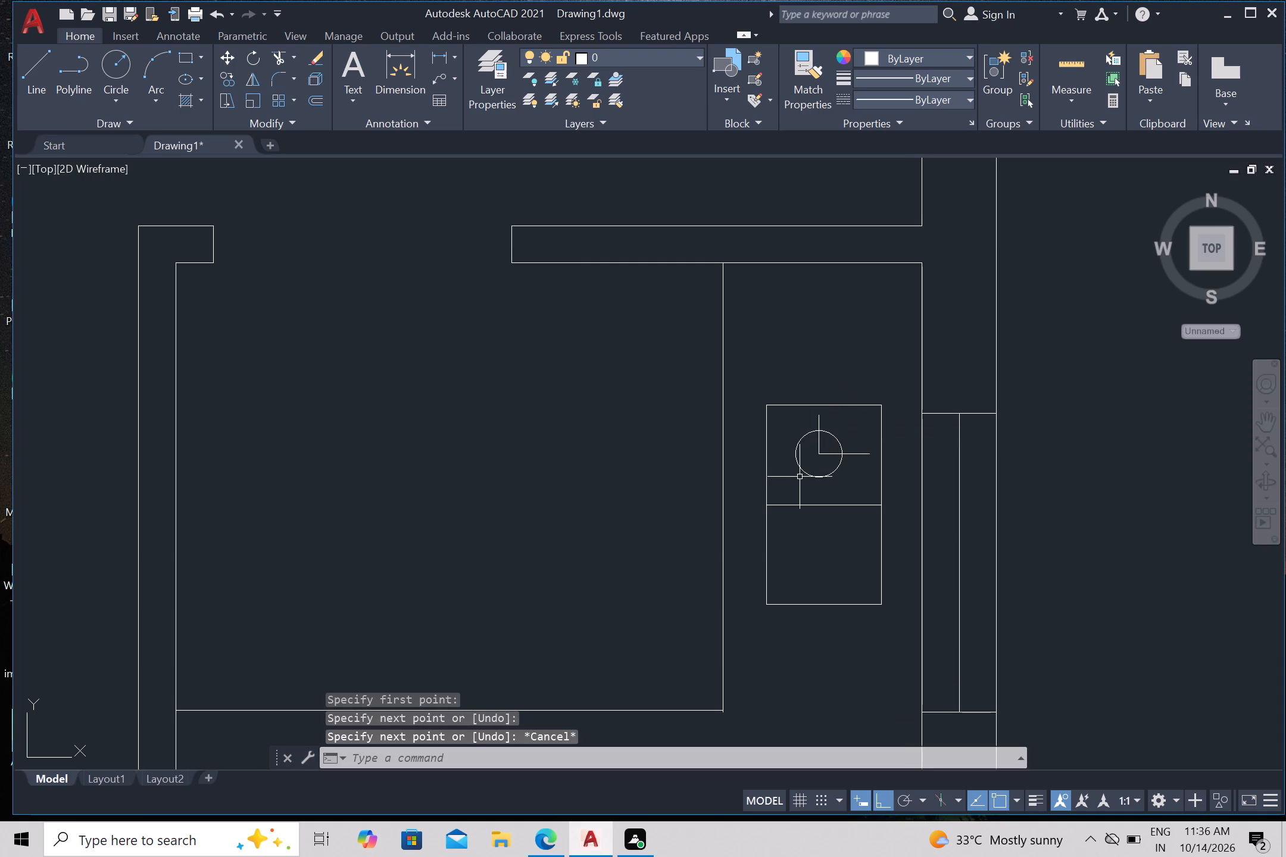
Complete the burner cross with lines from the circle's centre about 5" to the left and about 4 1/2" downward.
{"action": "key", "text": "l"}
{"action": "key", "text": "Return"}
{"action": "left_click", "coordinate": [822, 453]}
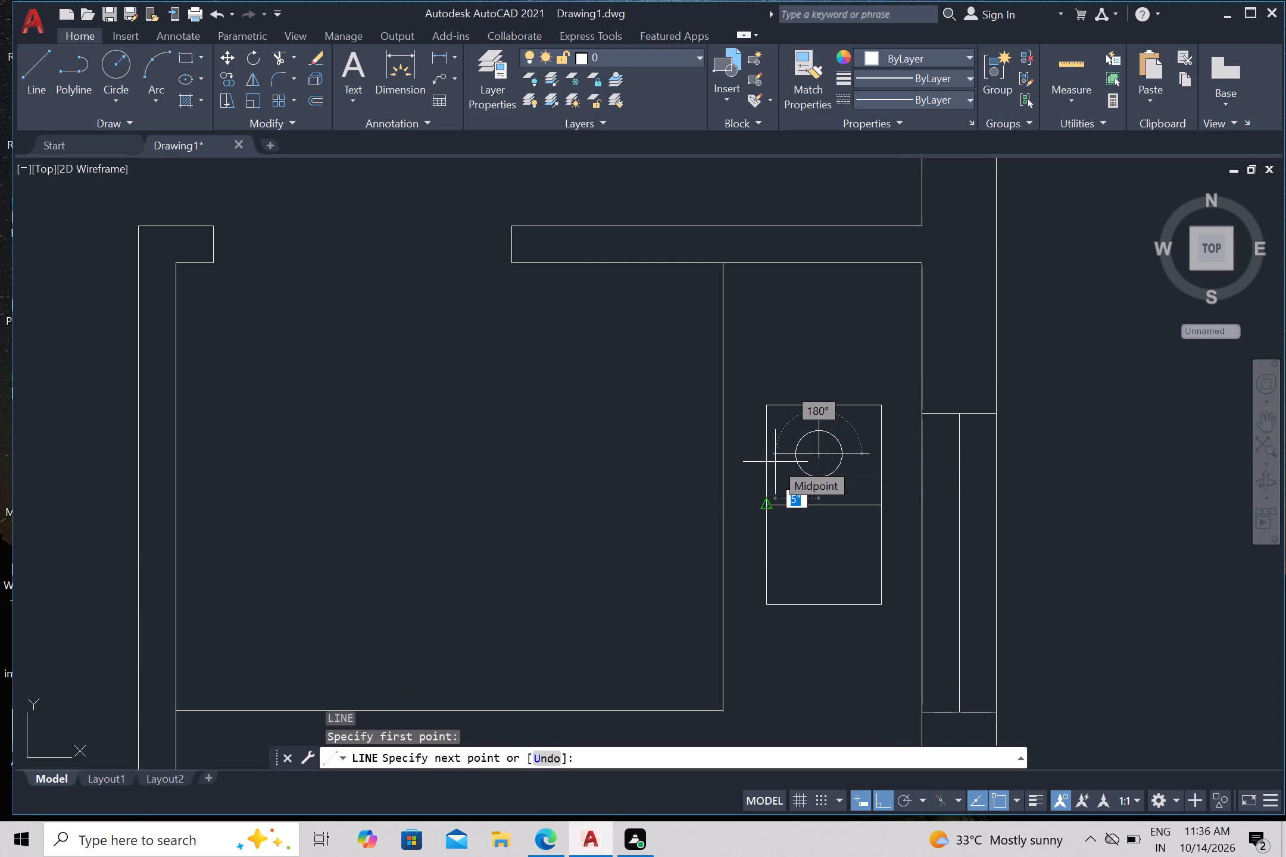
{"action": "left_click", "coordinate": [775, 462]}
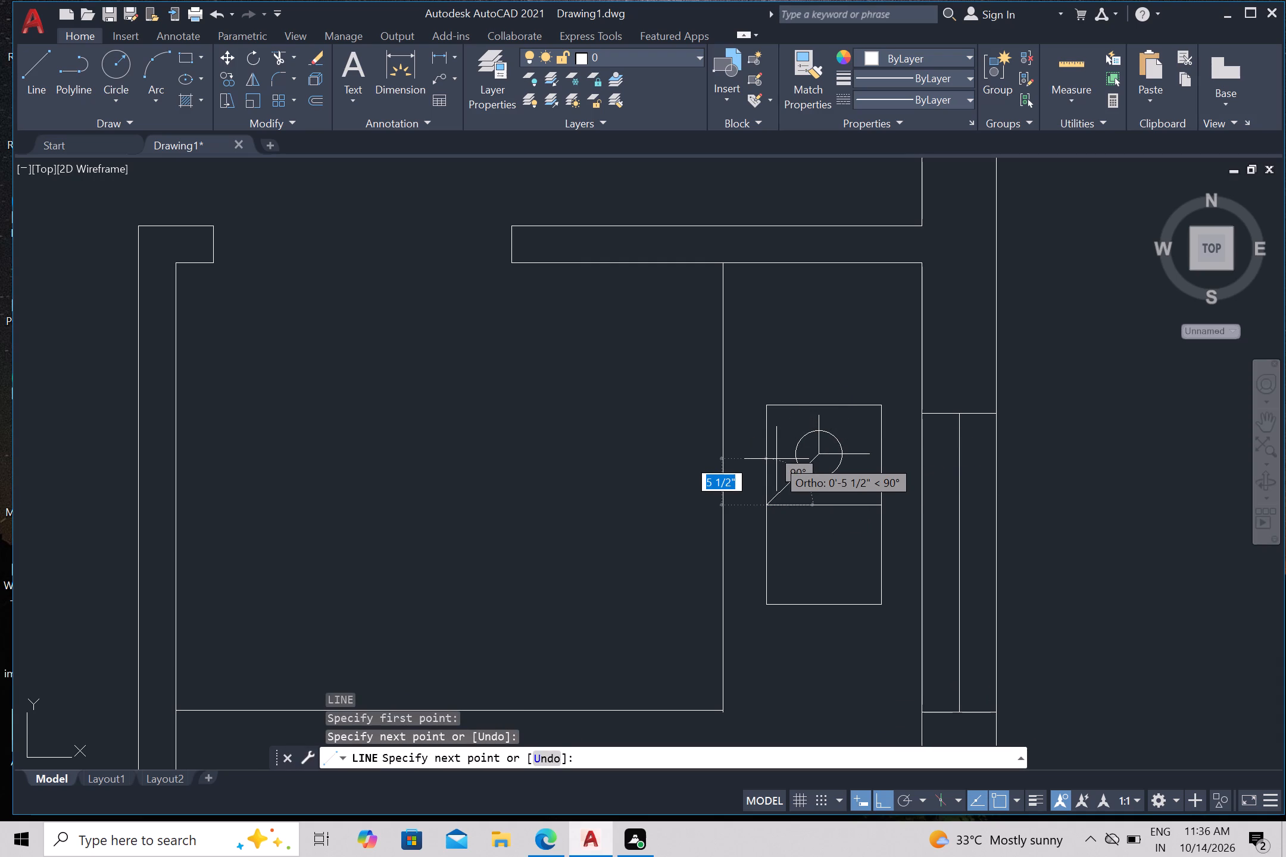
{"action": "key", "text": "ctrl+z"}
{"action": "left_click", "coordinate": [779, 456]}
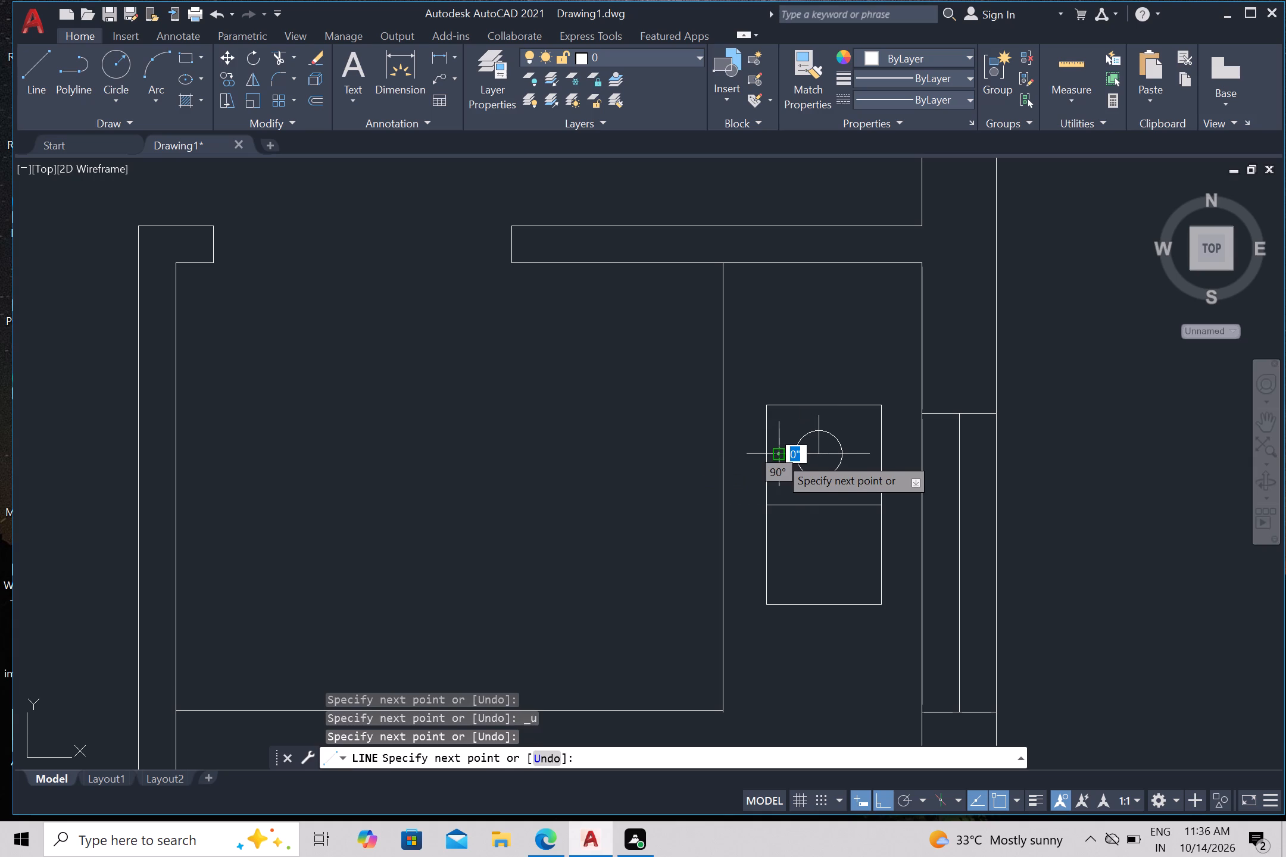
{"action": "key", "text": "Escape"}
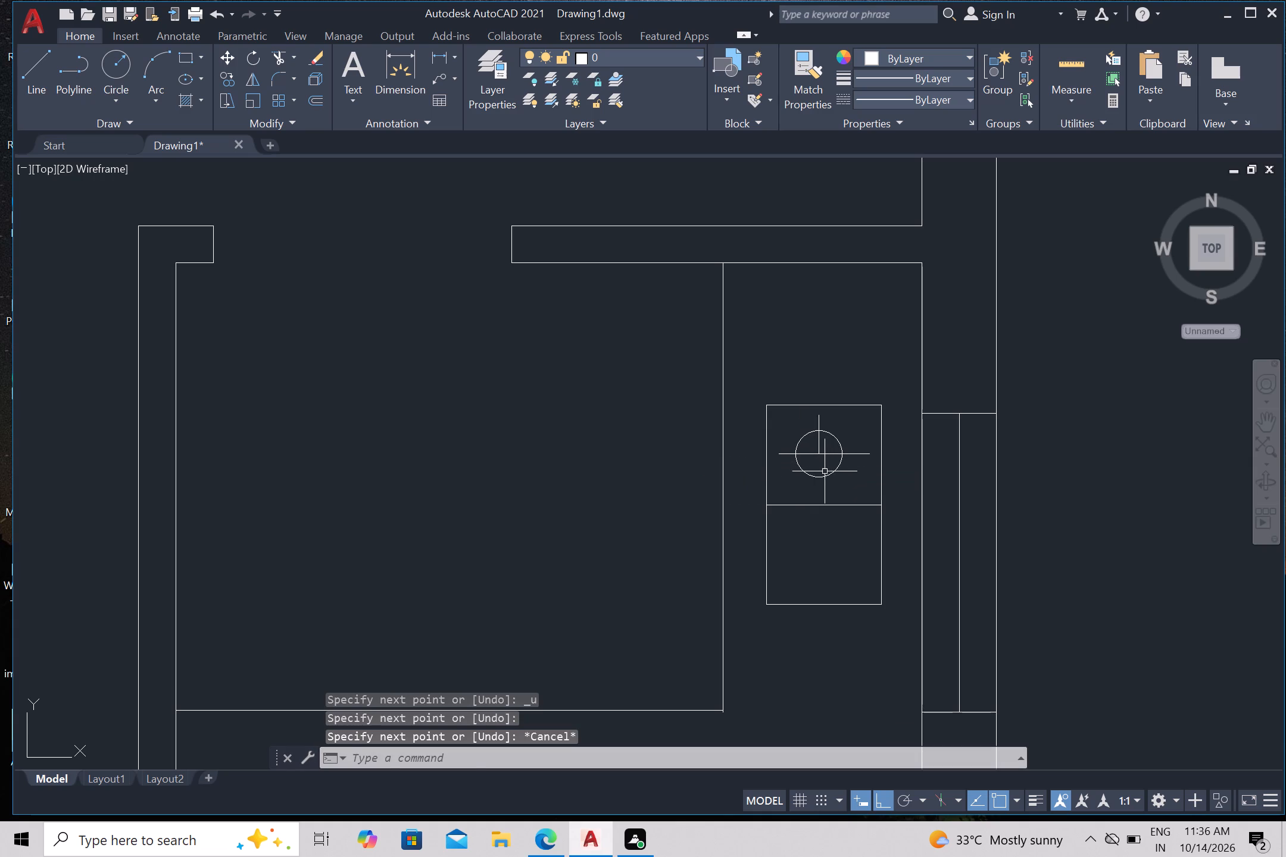
{"action": "key", "text": "l"}
{"action": "key", "text": "Return"}
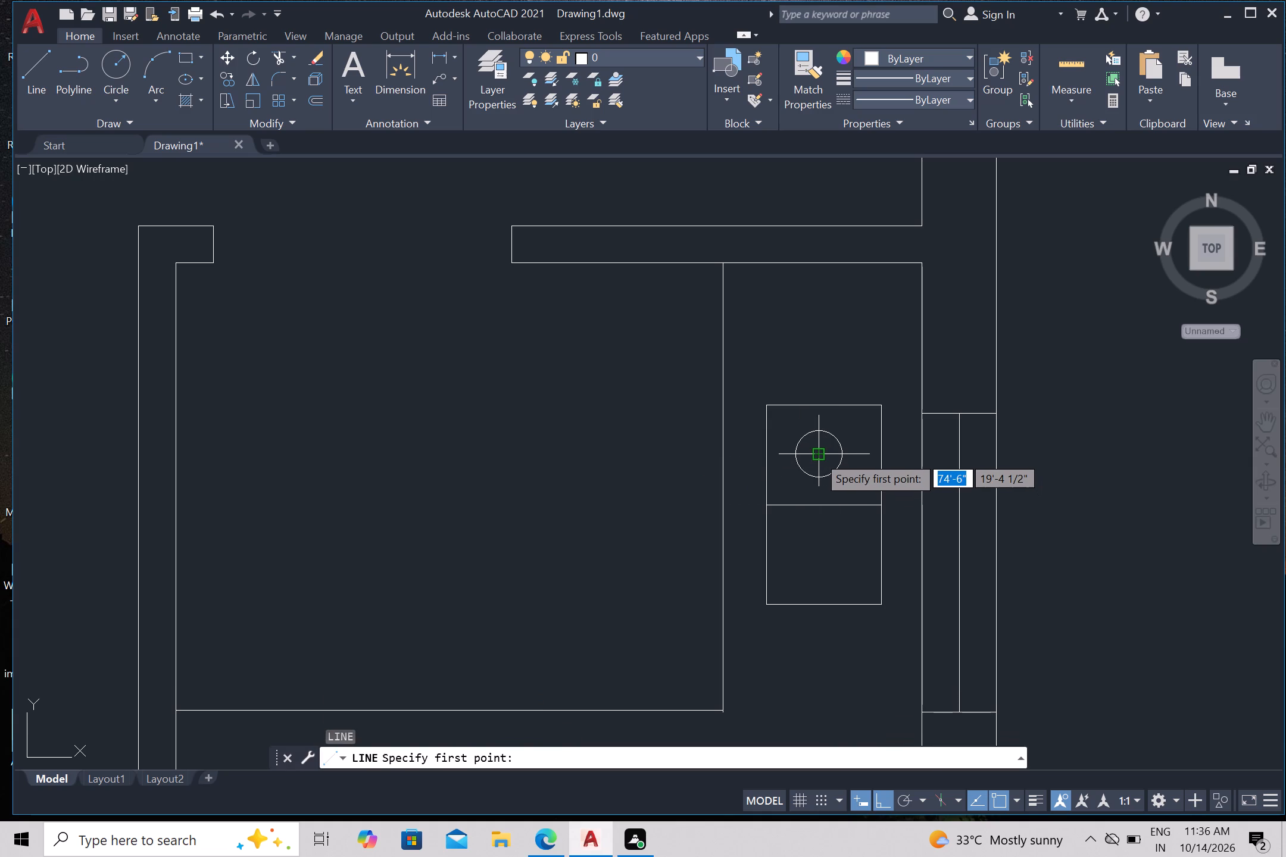
{"action": "left_click", "coordinate": [817, 455]}
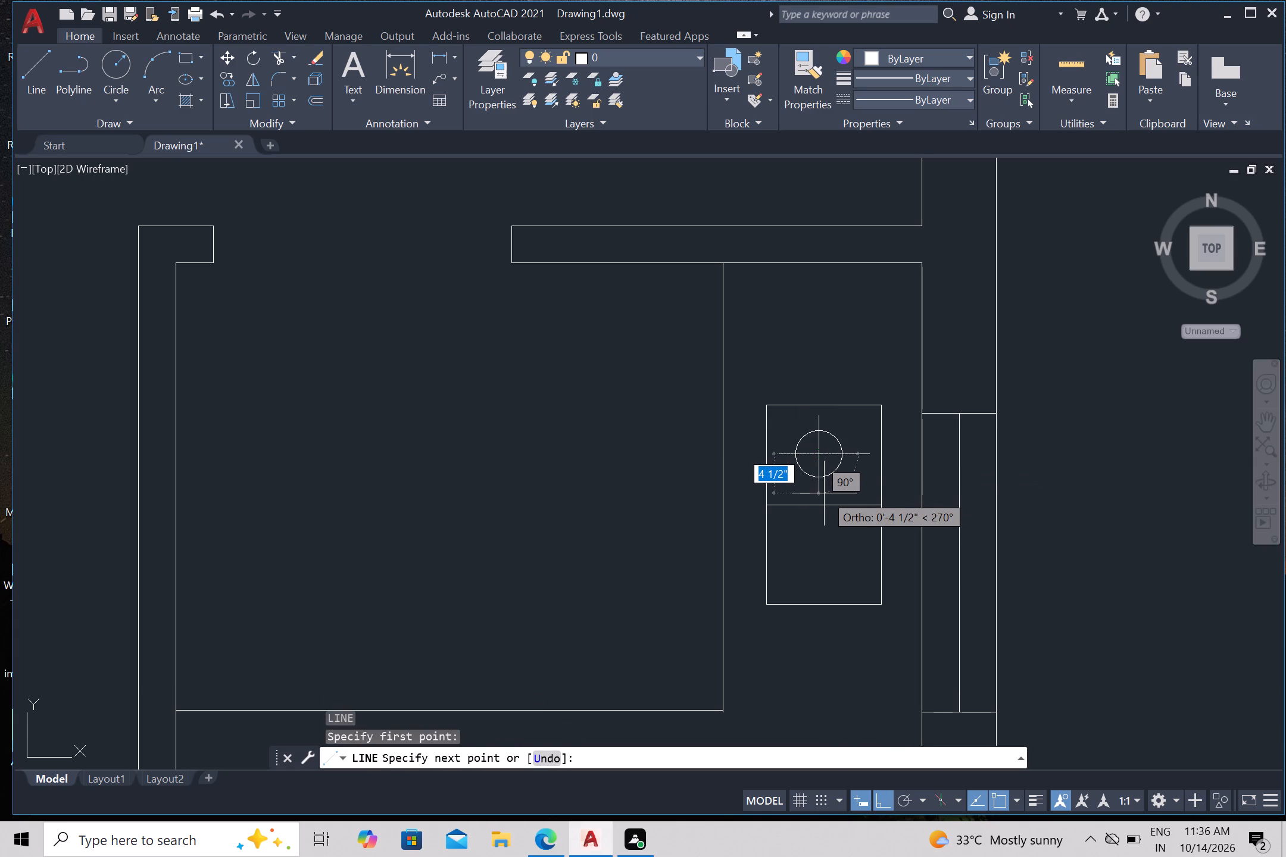
{"action": "left_click", "coordinate": [824, 493]}
{"action": "key", "text": "Escape"}
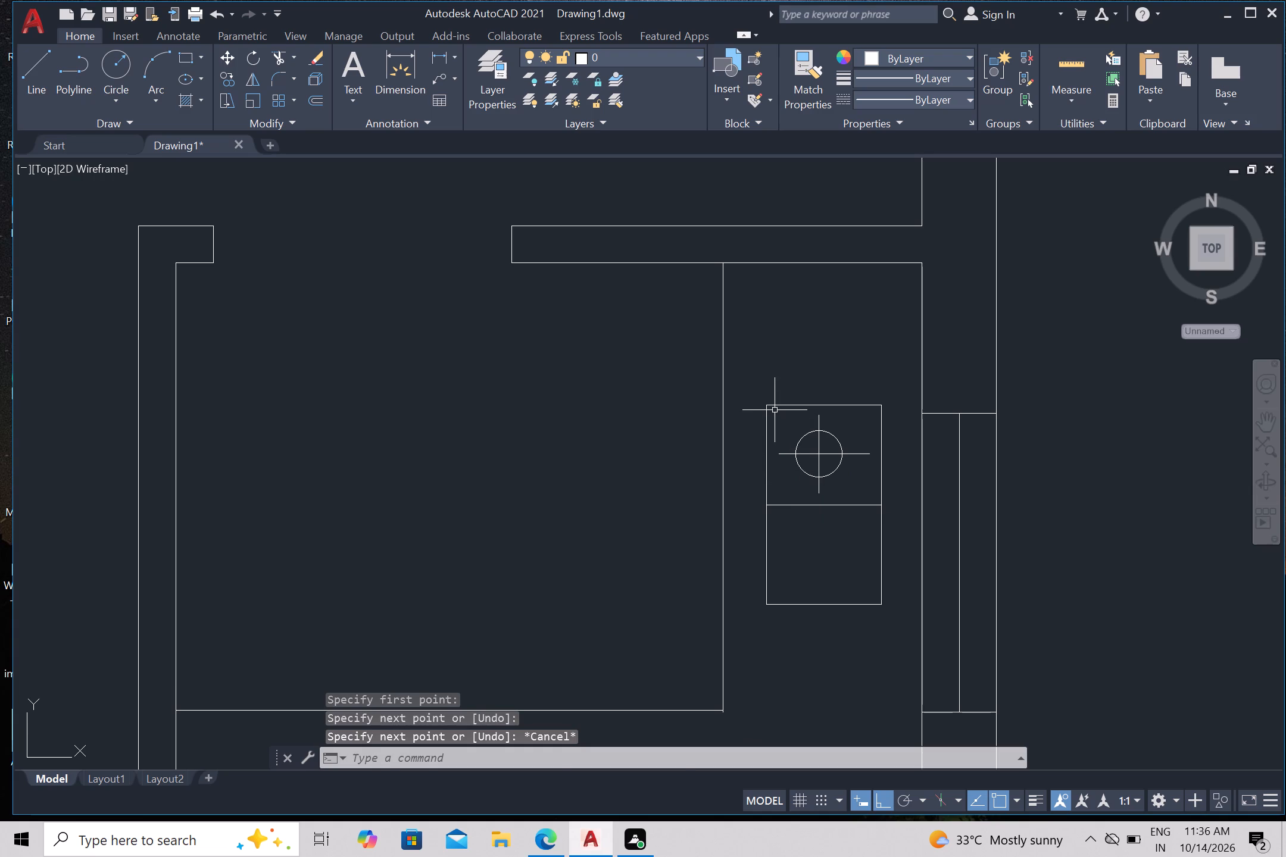
Mirror the circle and its cross lines about the rectangle's horizontal middle line into the lower half, keeping the source objects.
{"action": "left_click", "coordinate": [775, 410]}
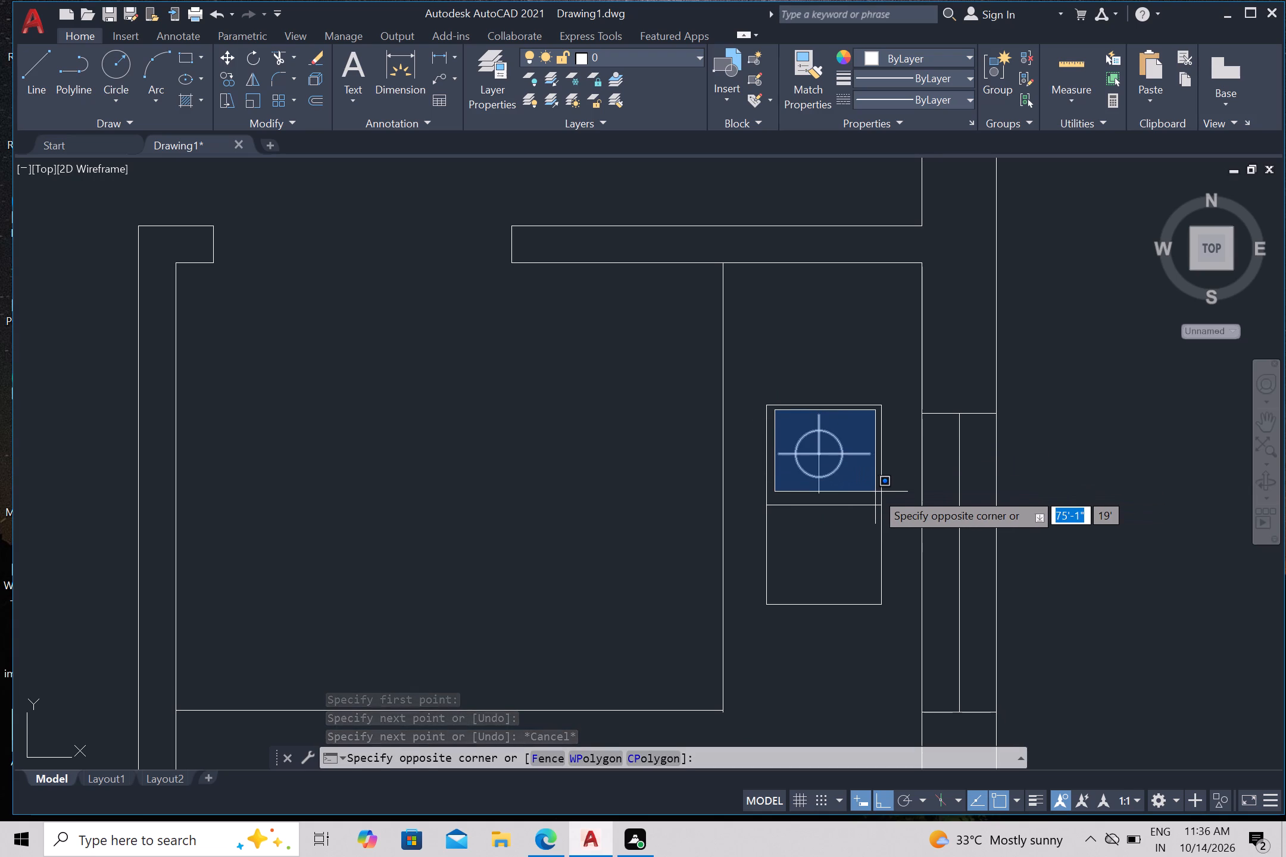
{"action": "left_click", "coordinate": [879, 499]}
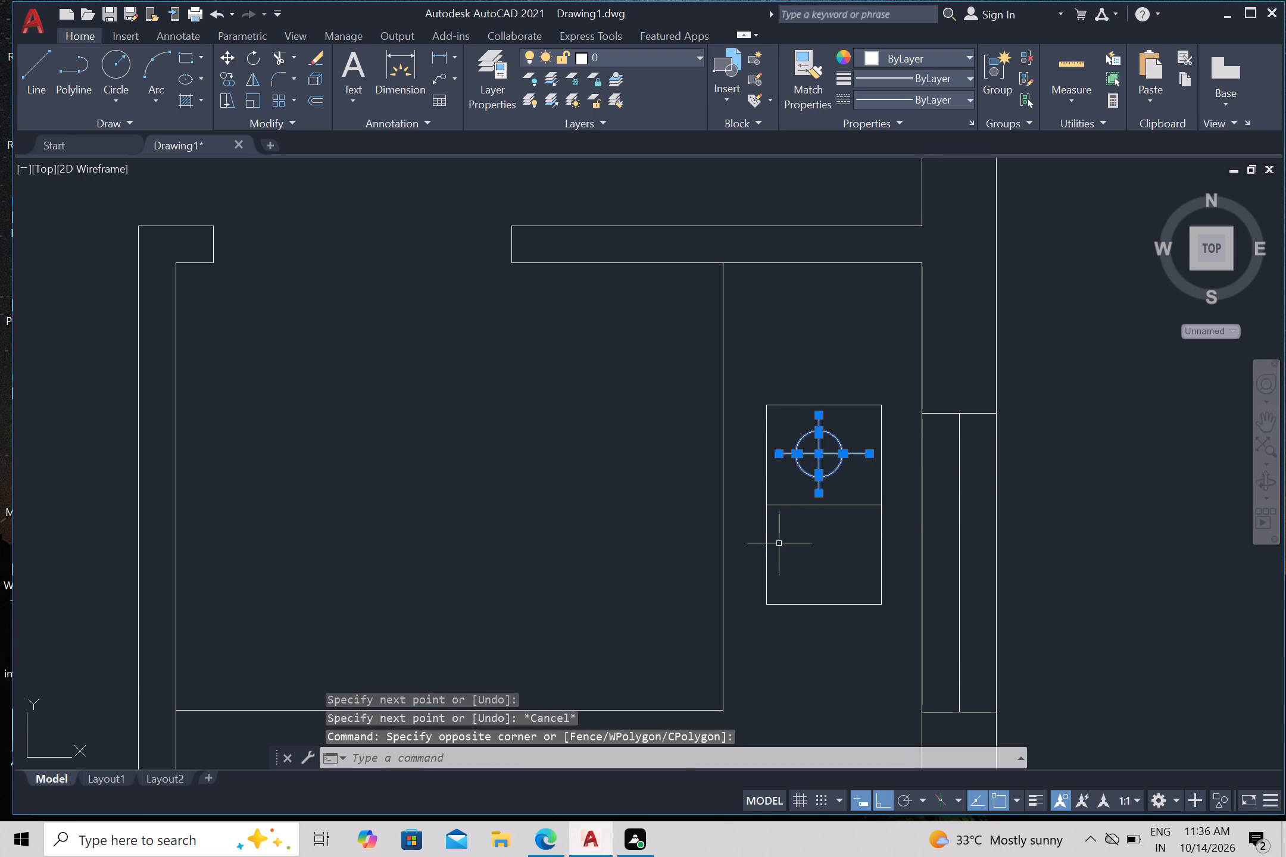
{"action": "type", "text": "mi"}
{"action": "key", "text": "Return"}
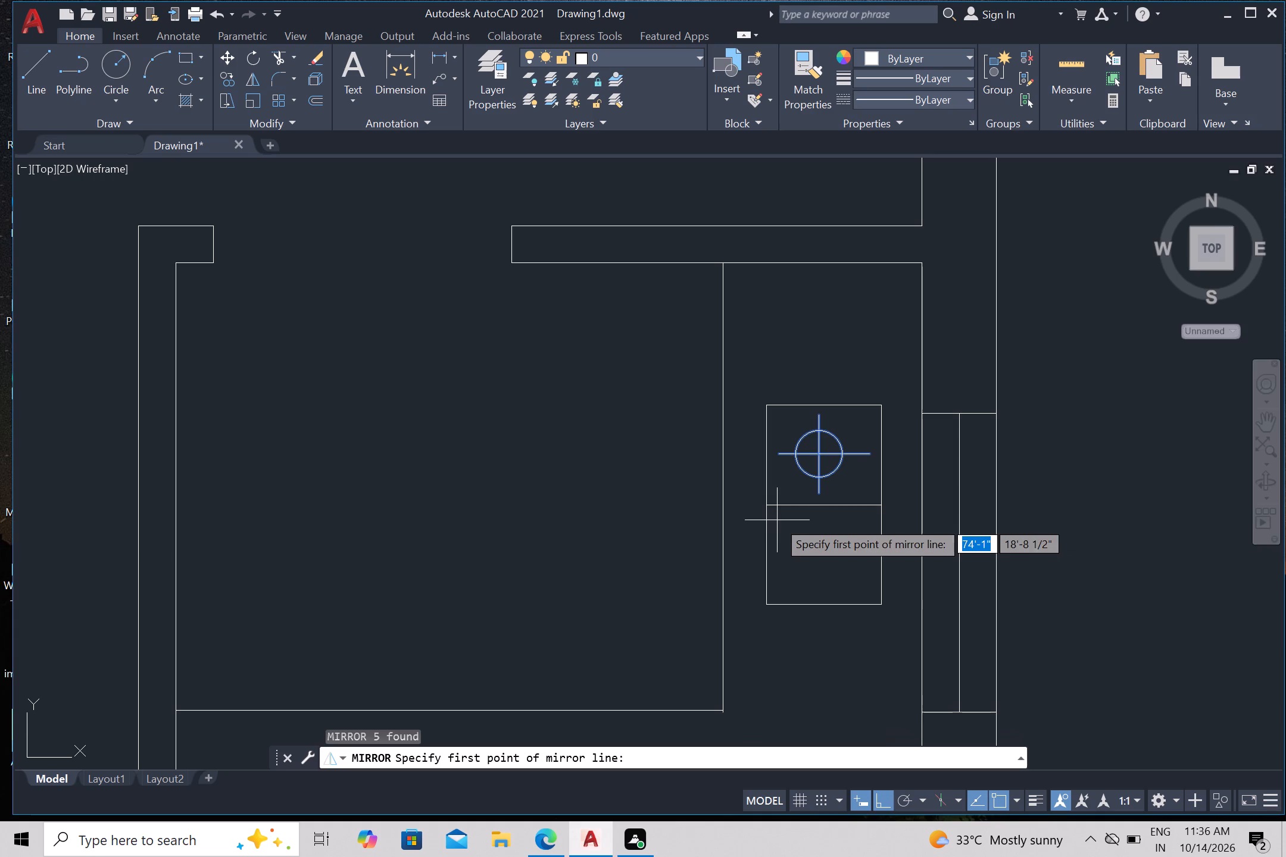
{"action": "left_click", "coordinate": [764, 505]}
{"action": "left_click", "coordinate": [617, 520]}
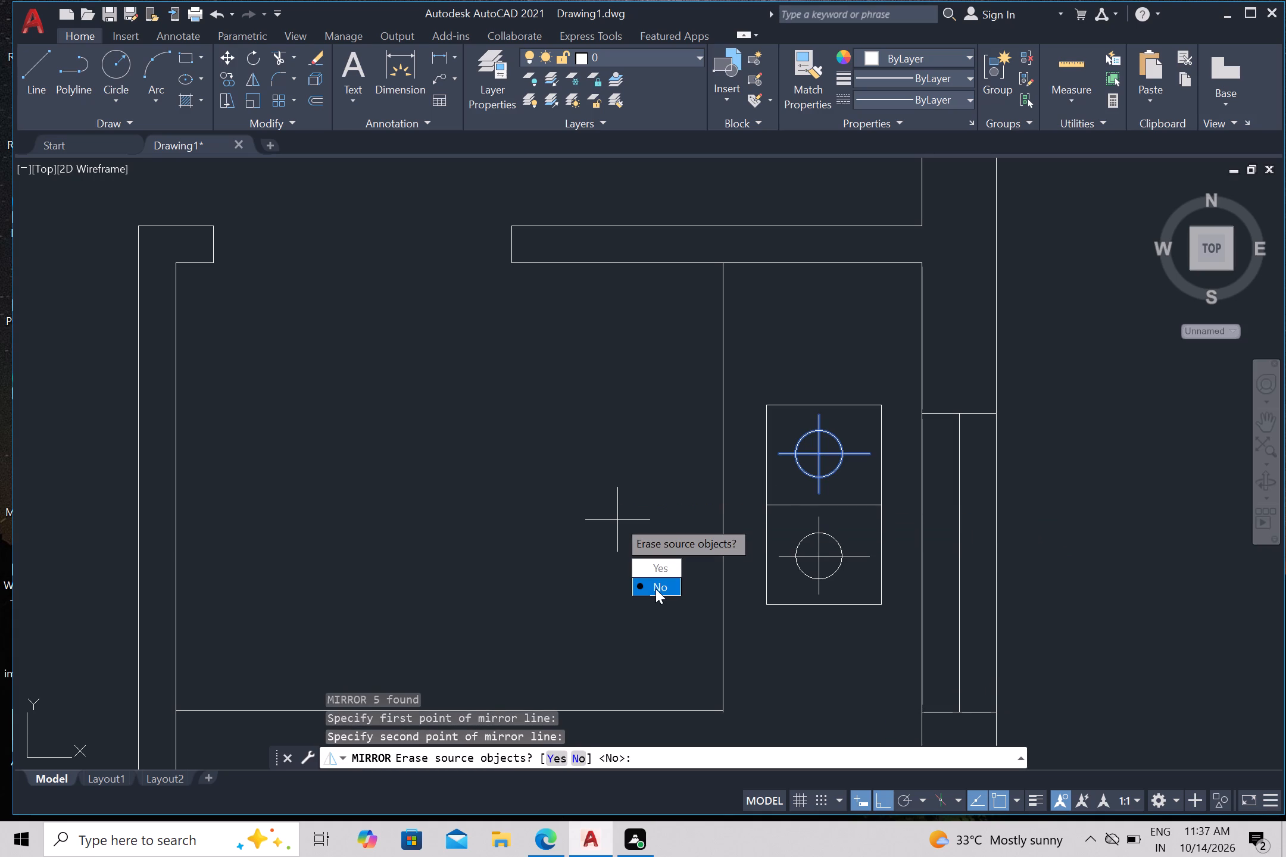
{"action": "left_click_drag", "start_coordinate": [656, 589], "coordinate": [617, 520]}
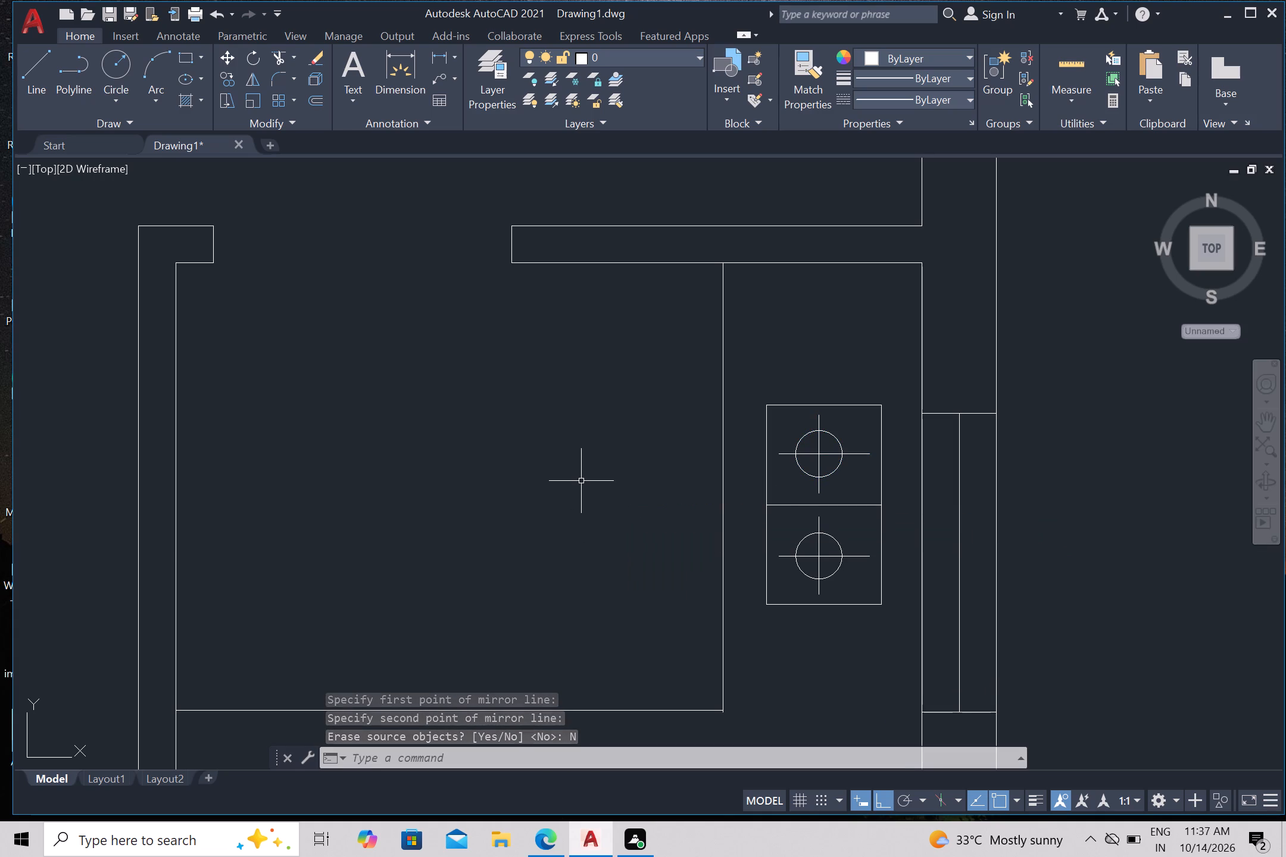
{"action": "scroll", "coordinate": [581, 482], "scroll_direction": "down", "scroll_amount": 1}
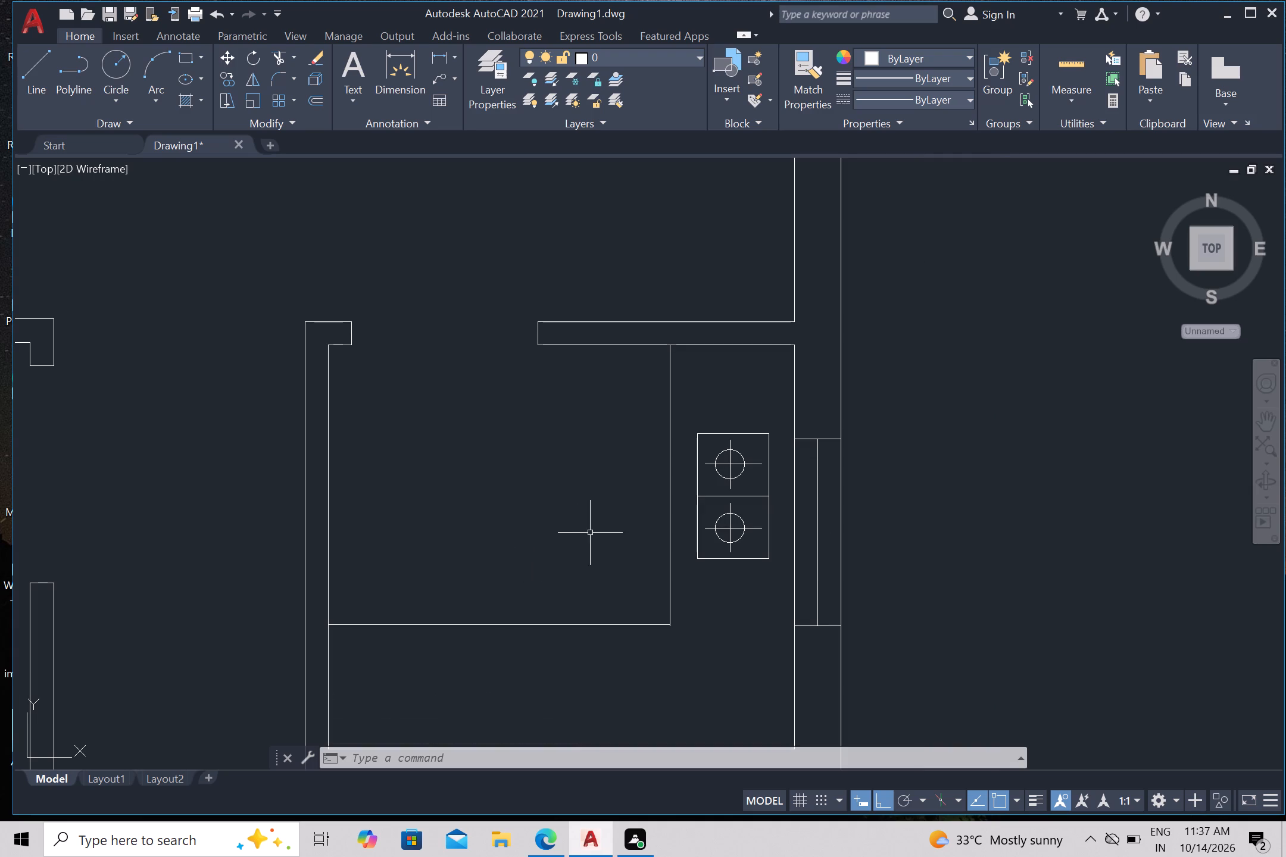
{"action": "key", "text": "Escape"}
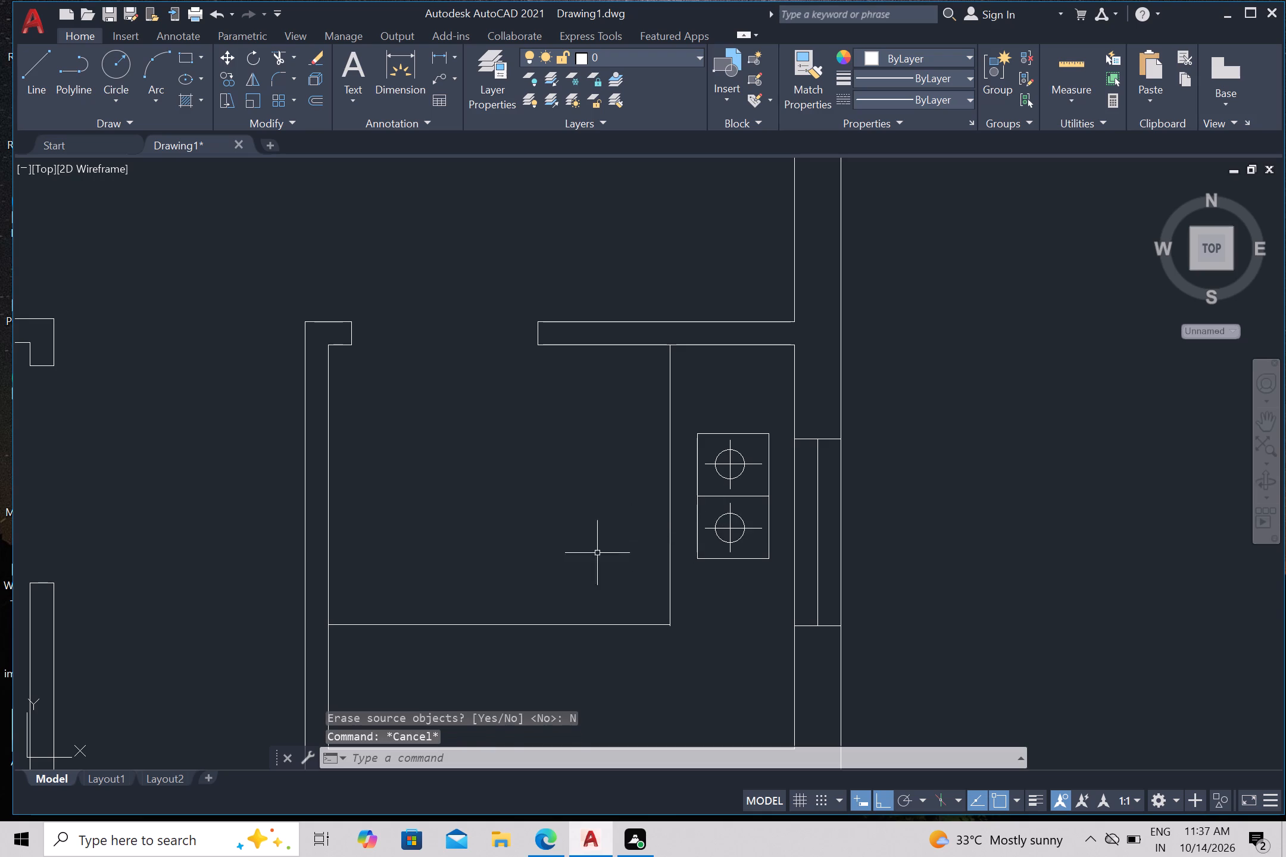
Erase the horizontal middle line between the two circle symbols inside the rectangle.
{"action": "left_click", "coordinate": [736, 496]}
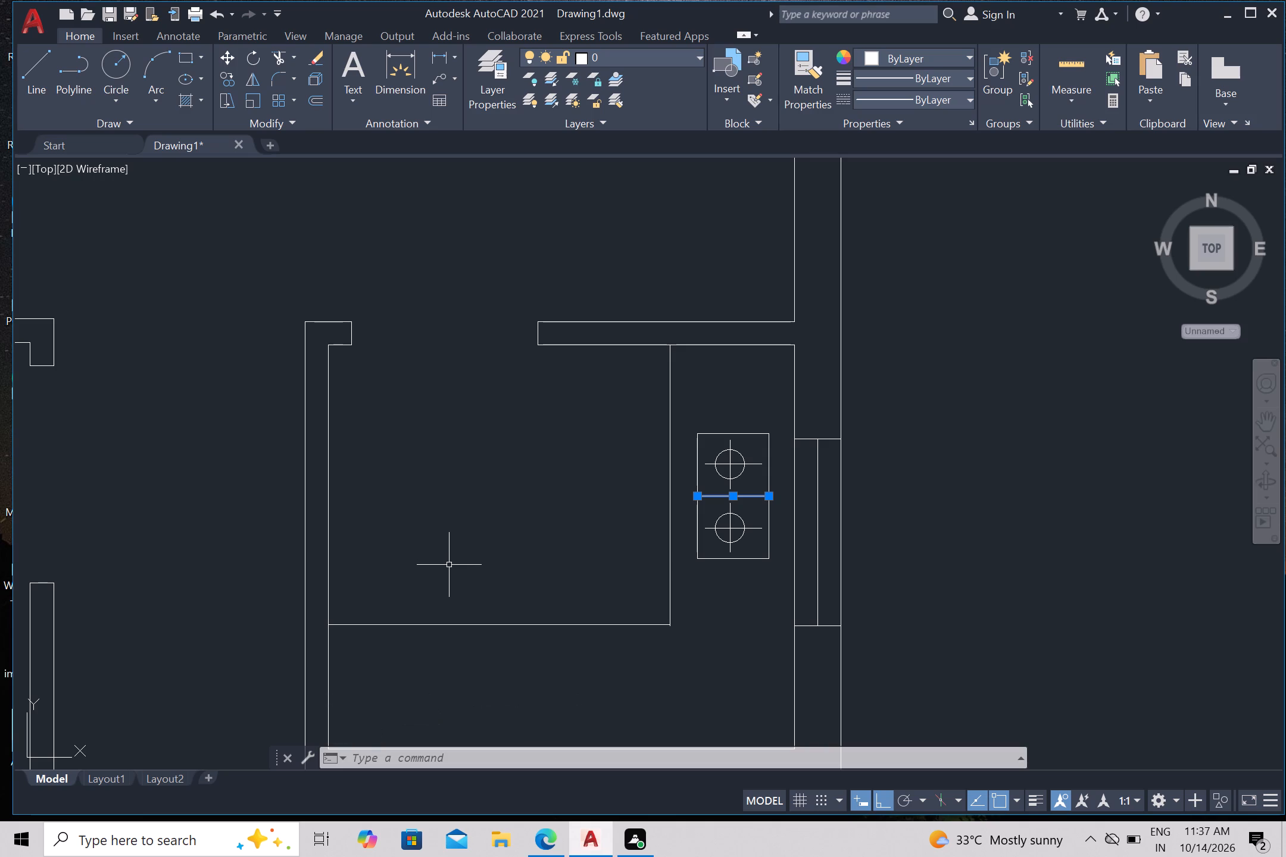
{"action": "key", "text": "Delete"}
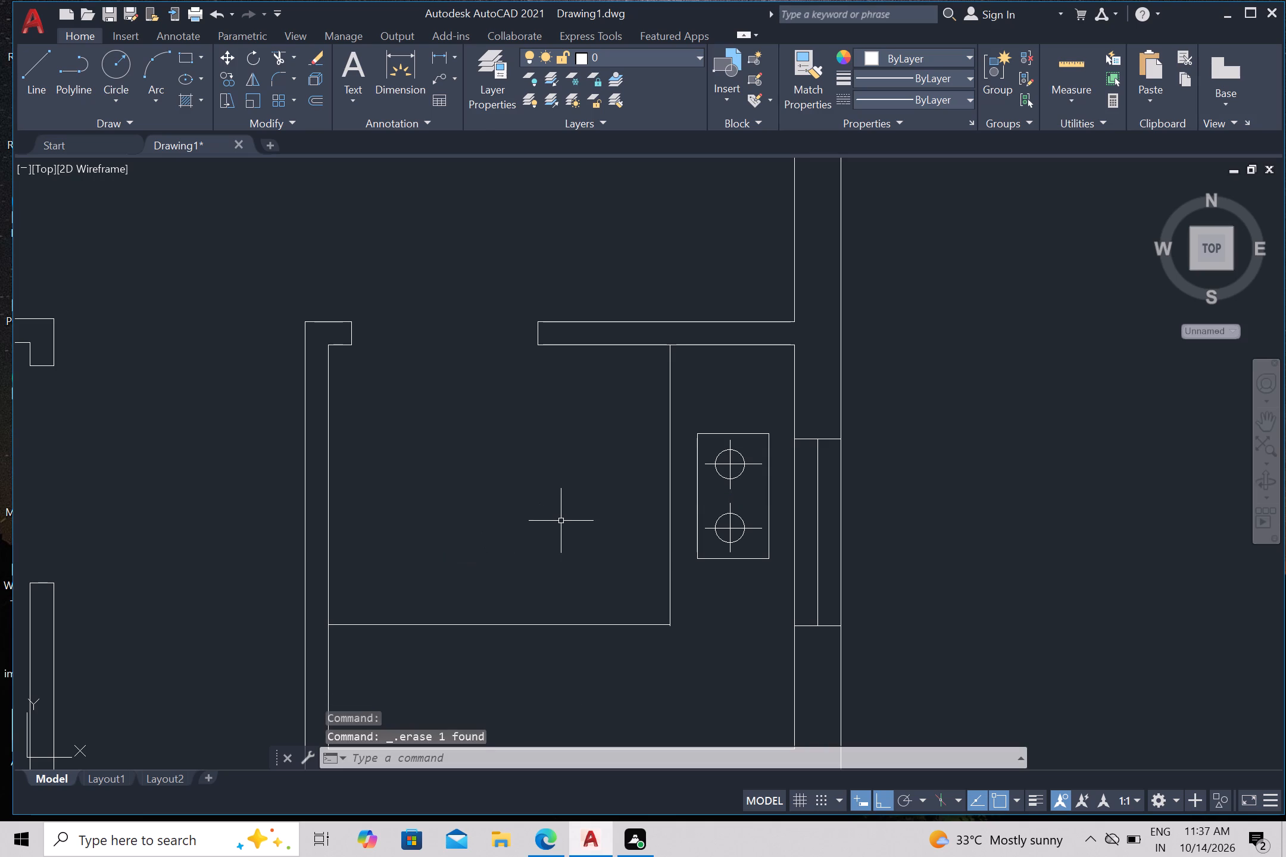
{"action": "scroll", "coordinate": [570, 518], "scroll_direction": "down", "scroll_amount": 1}
{"action": "scroll", "coordinate": [679, 573], "scroll_direction": "up", "scroll_amount": 1}
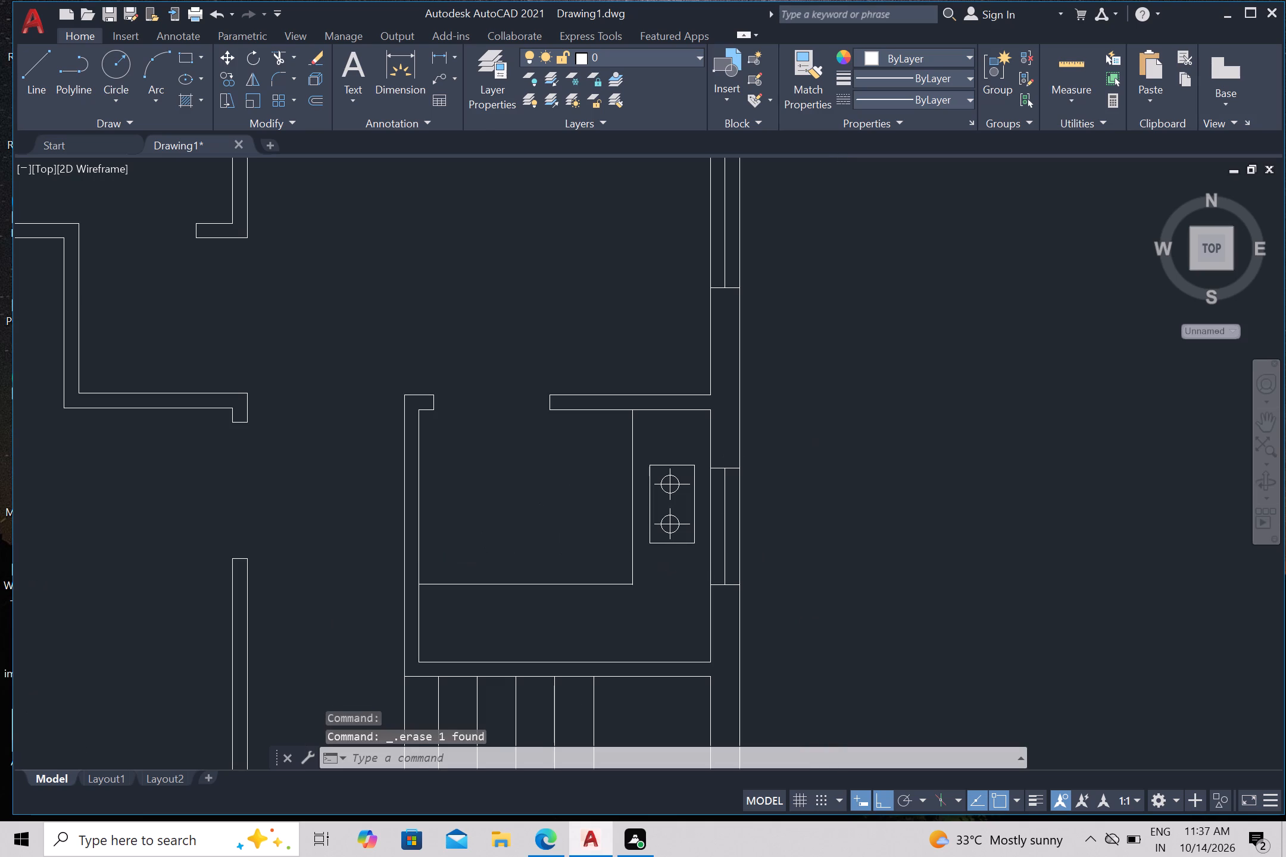
Draw a horizontal rectangle about 1'-6" deep inside the lower counter strip, just above the staircase wall.
{"action": "scroll", "coordinate": [689, 503], "scroll_direction": "up", "scroll_amount": 1}
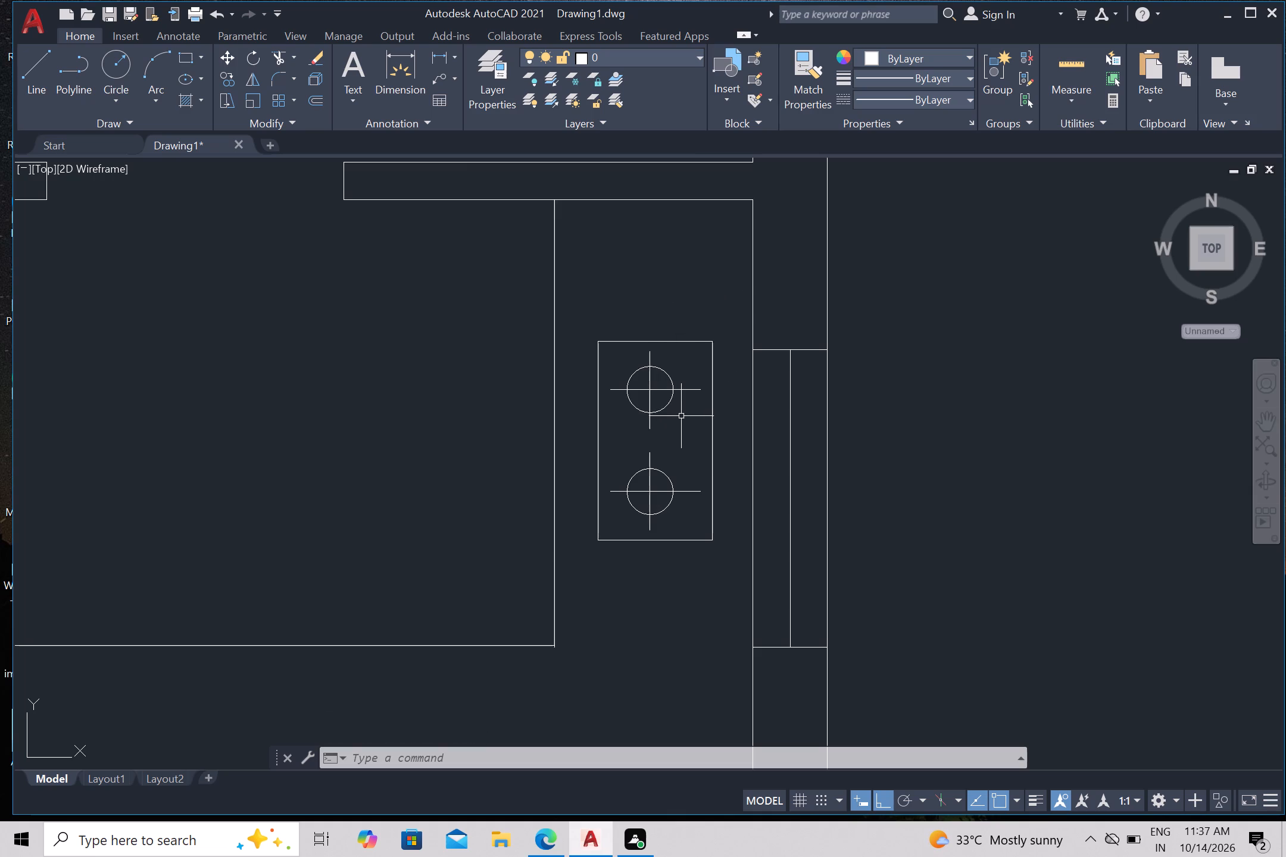
{"action": "scroll", "coordinate": [623, 431], "scroll_direction": "up", "scroll_amount": 1}
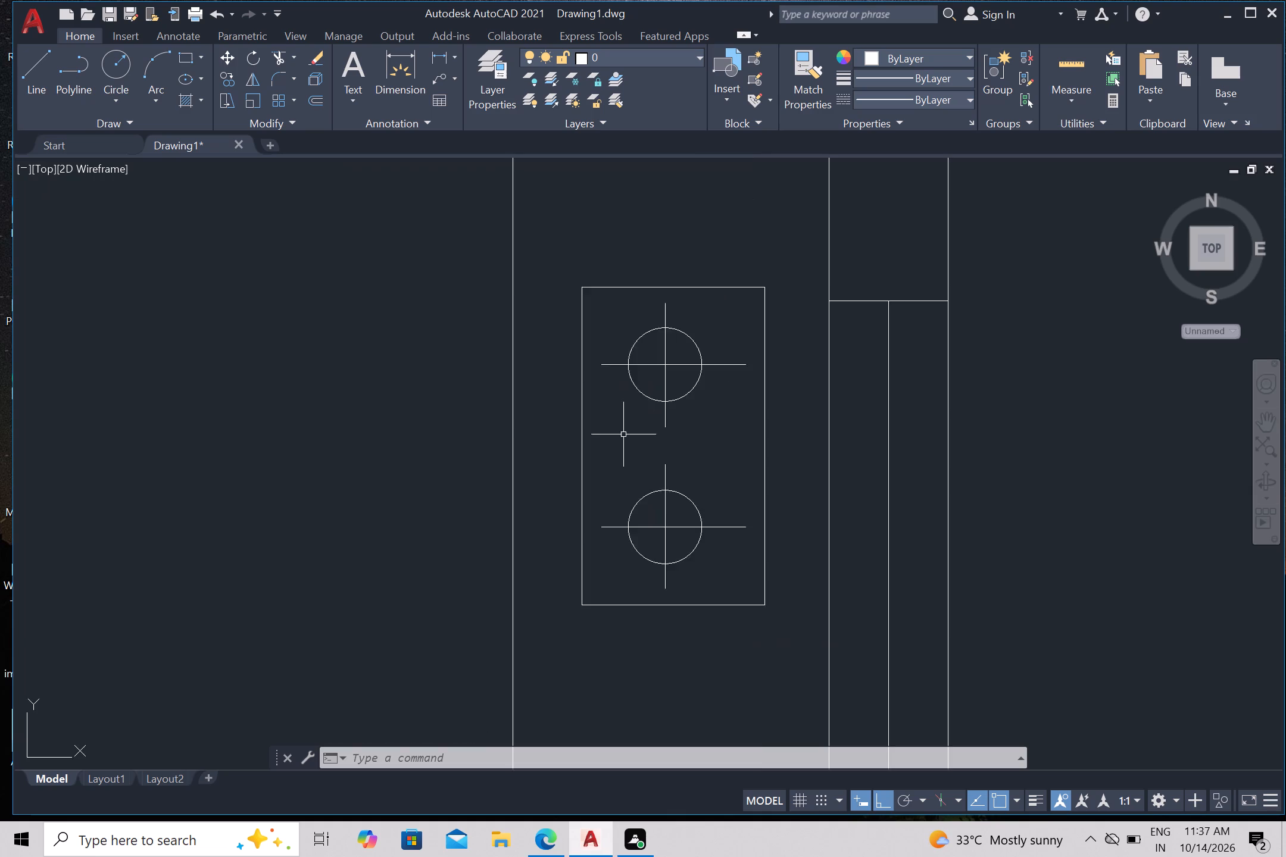
{"action": "scroll", "coordinate": [630, 436], "scroll_direction": "down", "scroll_amount": 6}
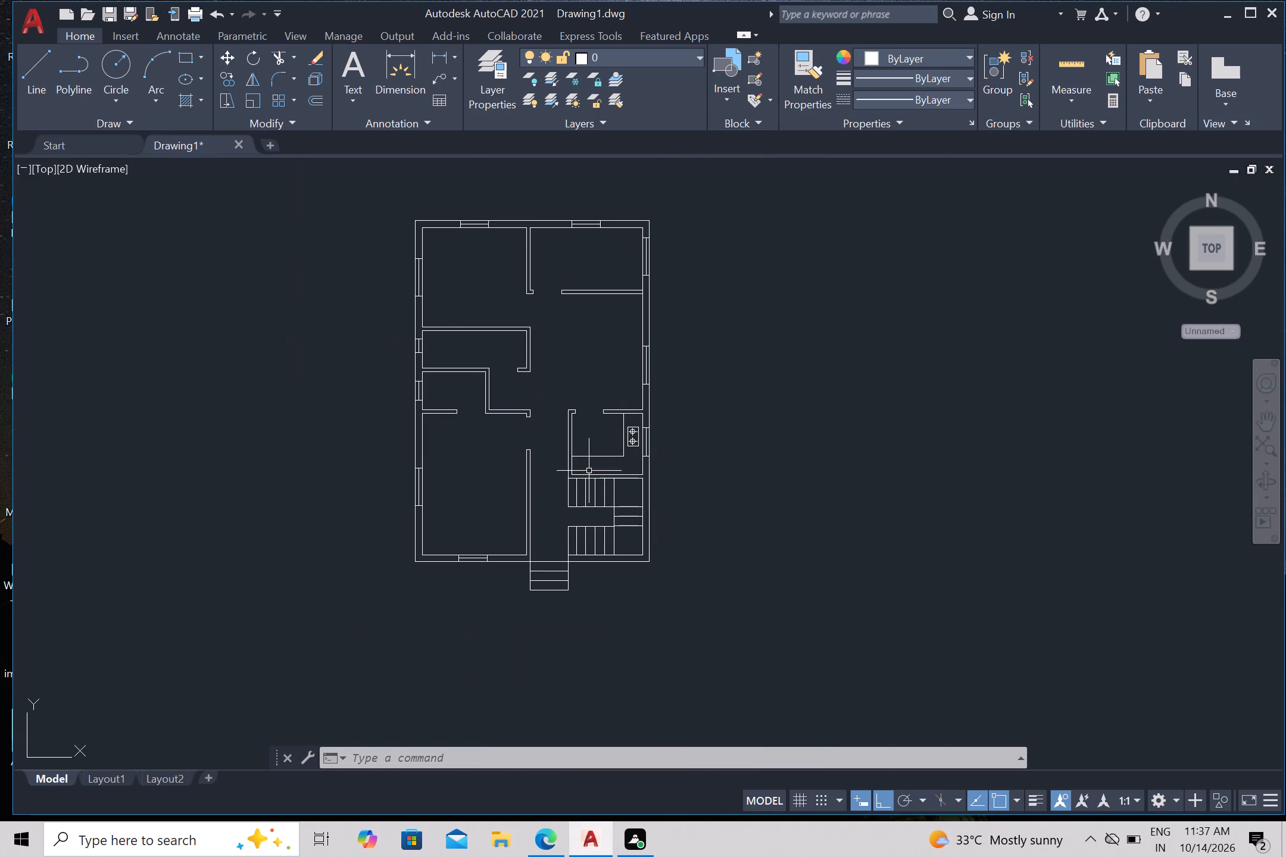
{"action": "scroll", "coordinate": [589, 470], "scroll_direction": "up", "scroll_amount": 1}
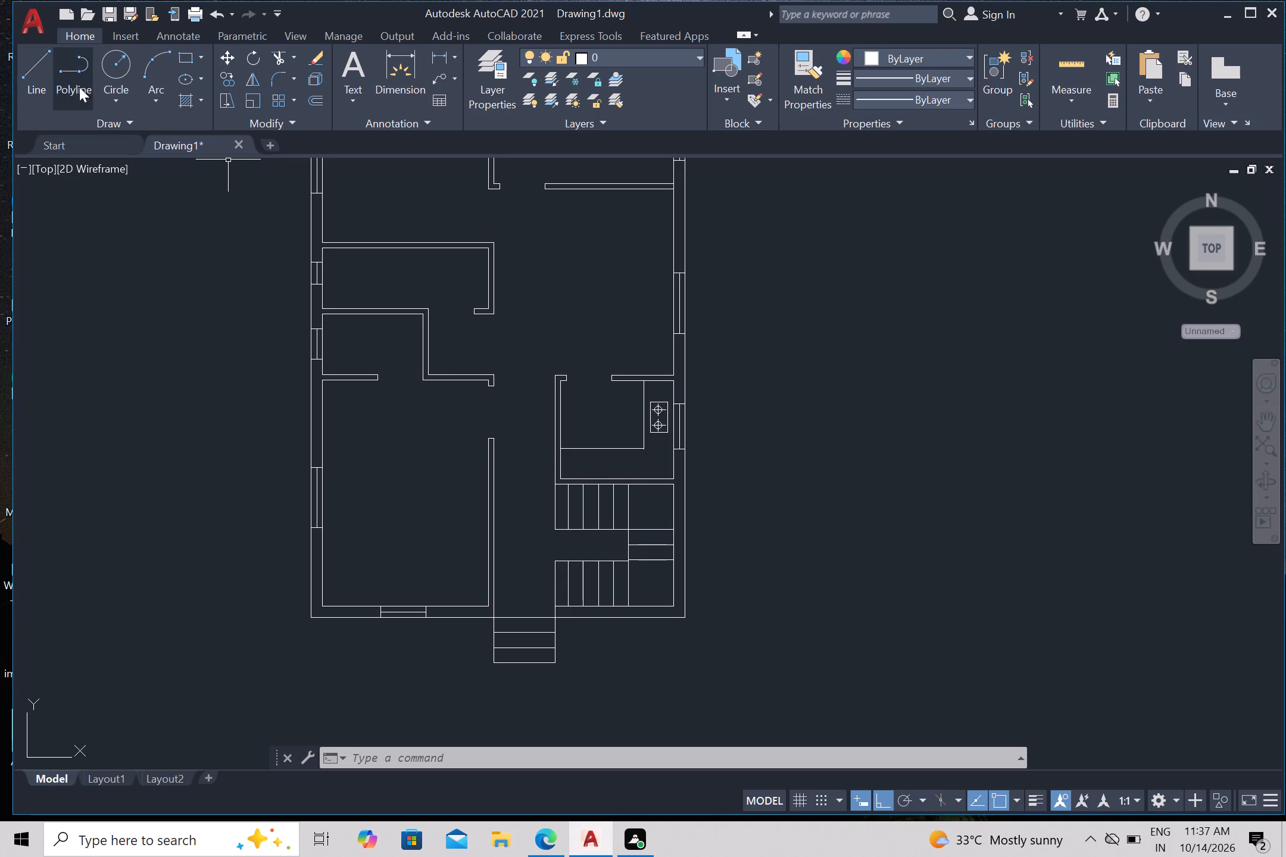
{"action": "left_click", "coordinate": [182, 60]}
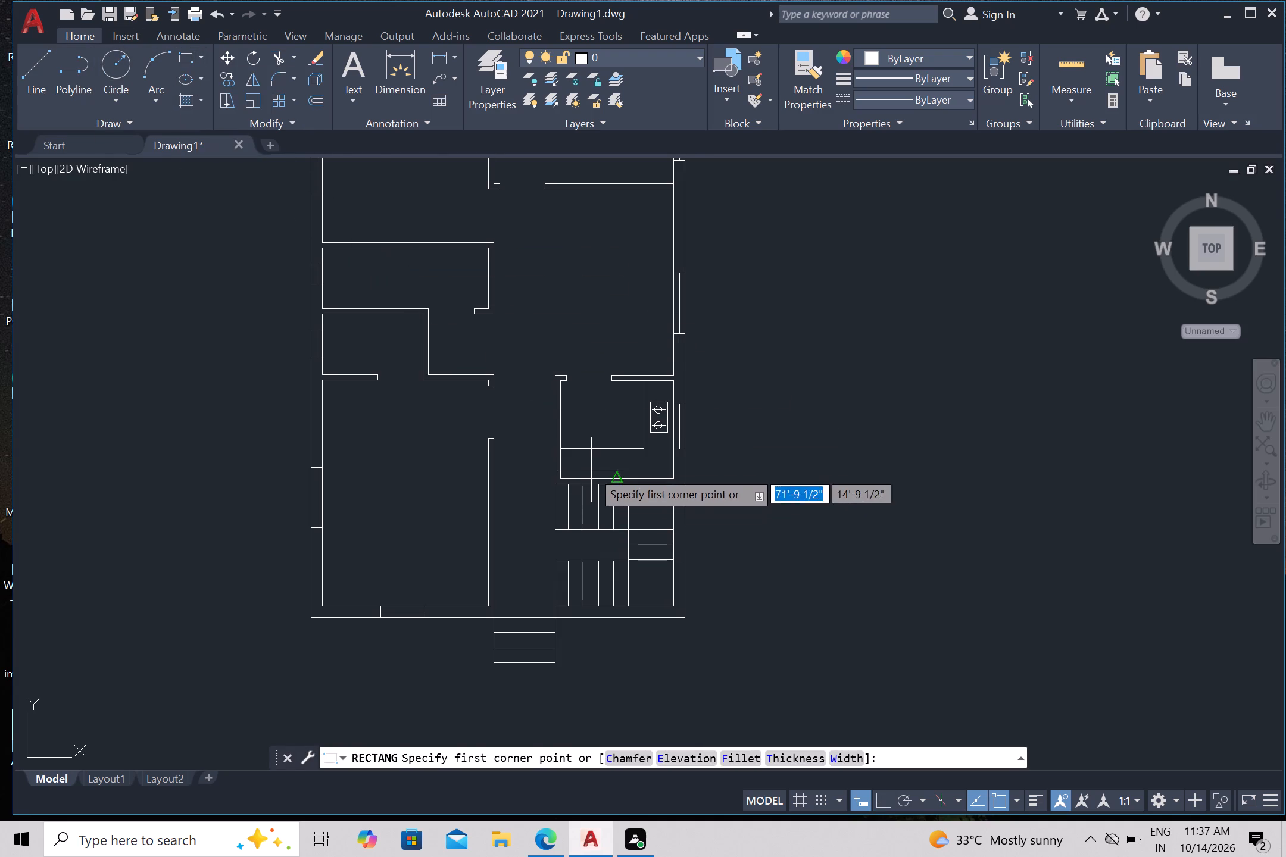
{"action": "scroll", "coordinate": [592, 468], "scroll_direction": "up", "scroll_amount": 4}
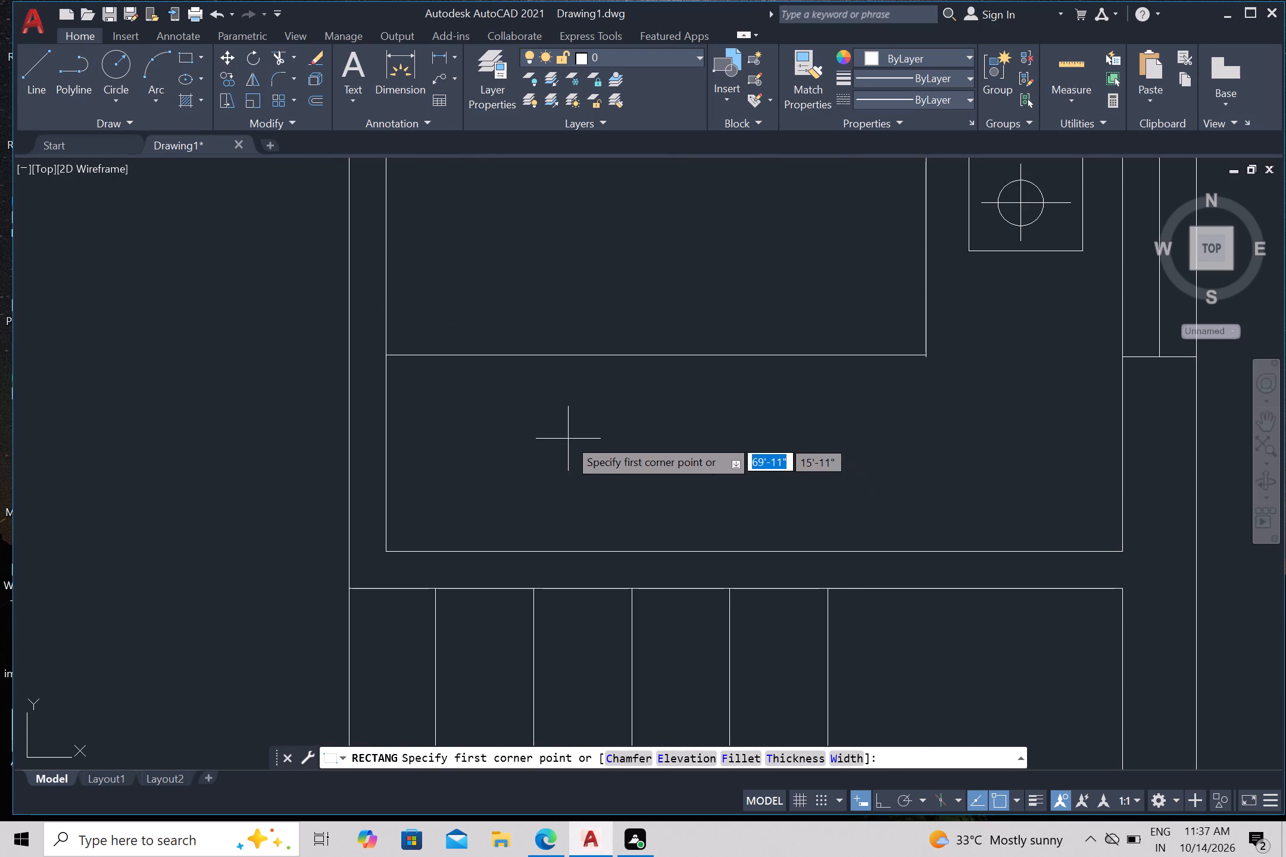
{"action": "left_click", "coordinate": [522, 381]}
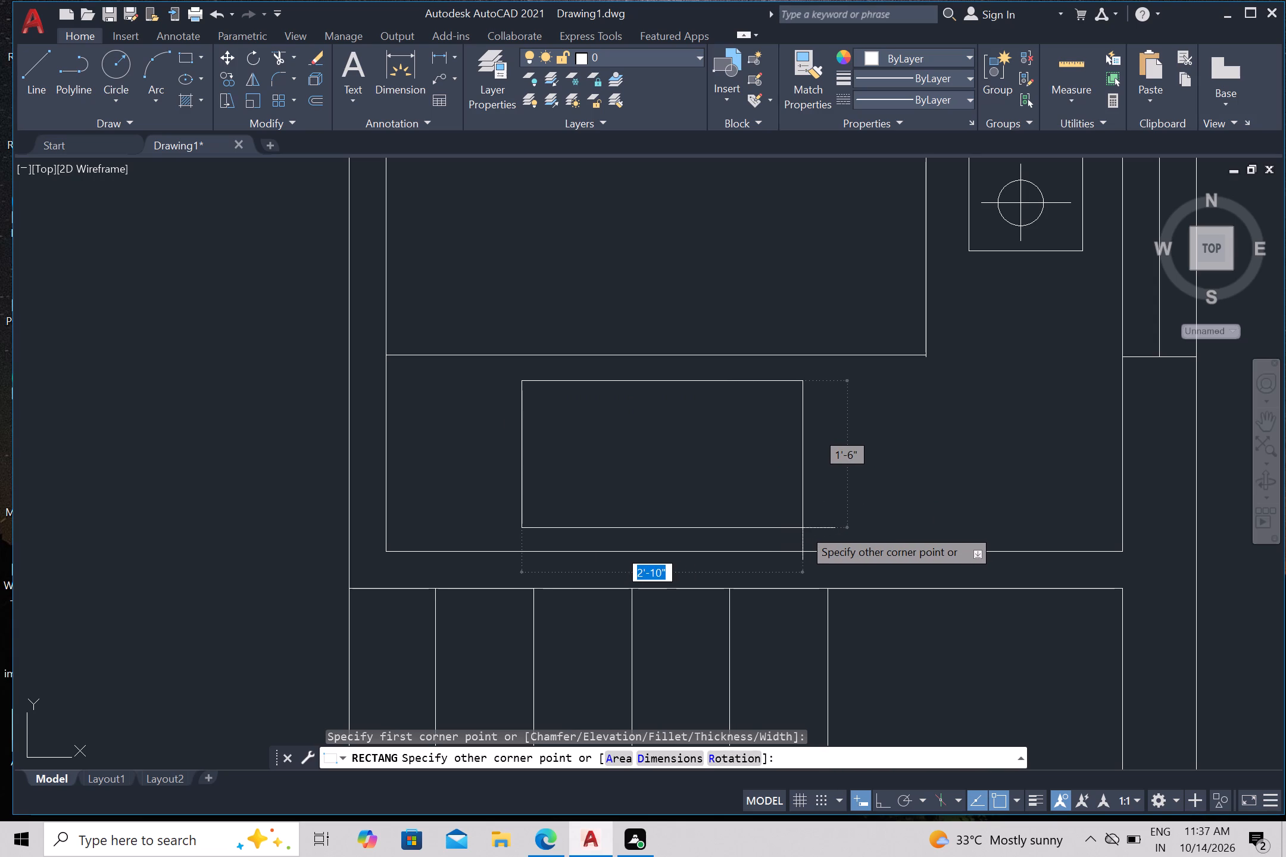
{"action": "left_click", "coordinate": [785, 528]}
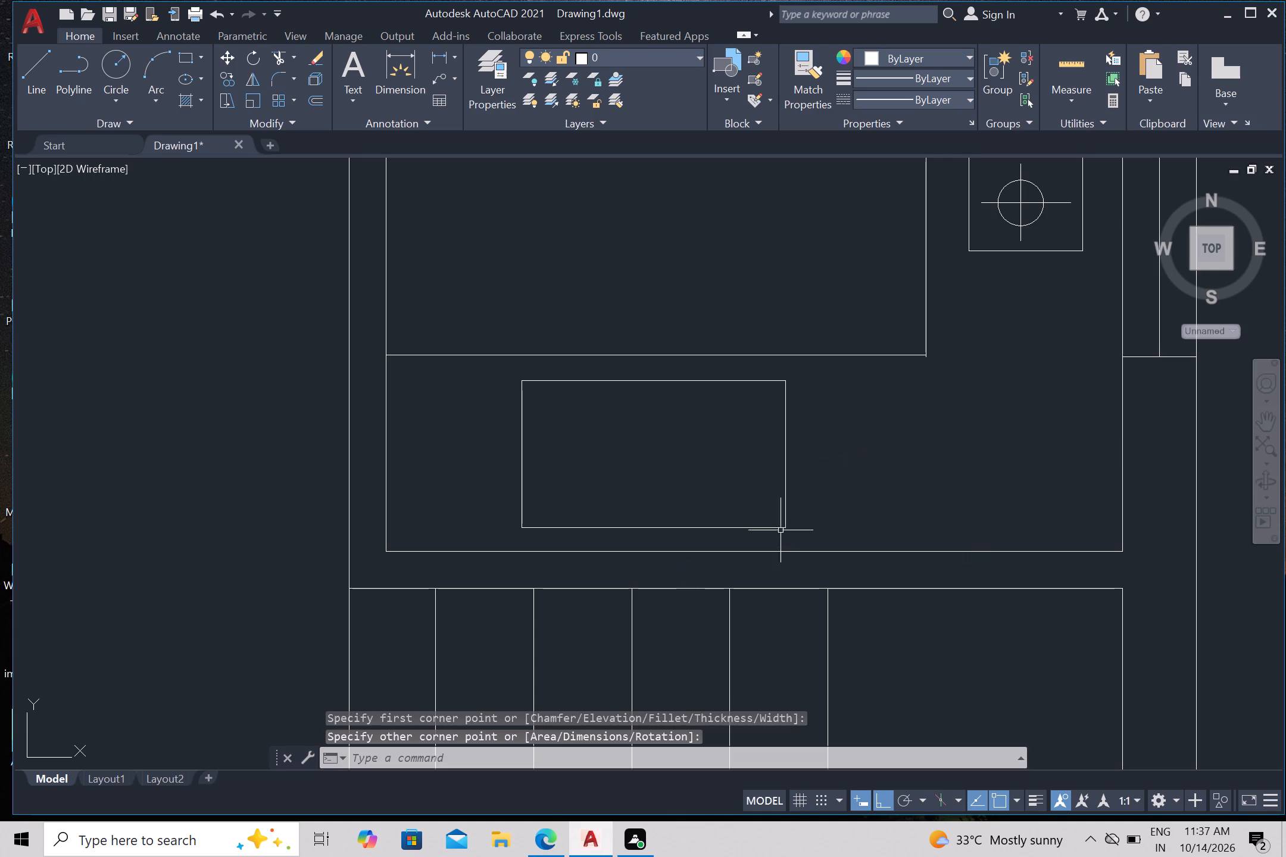
{"action": "key", "text": "Escape"}
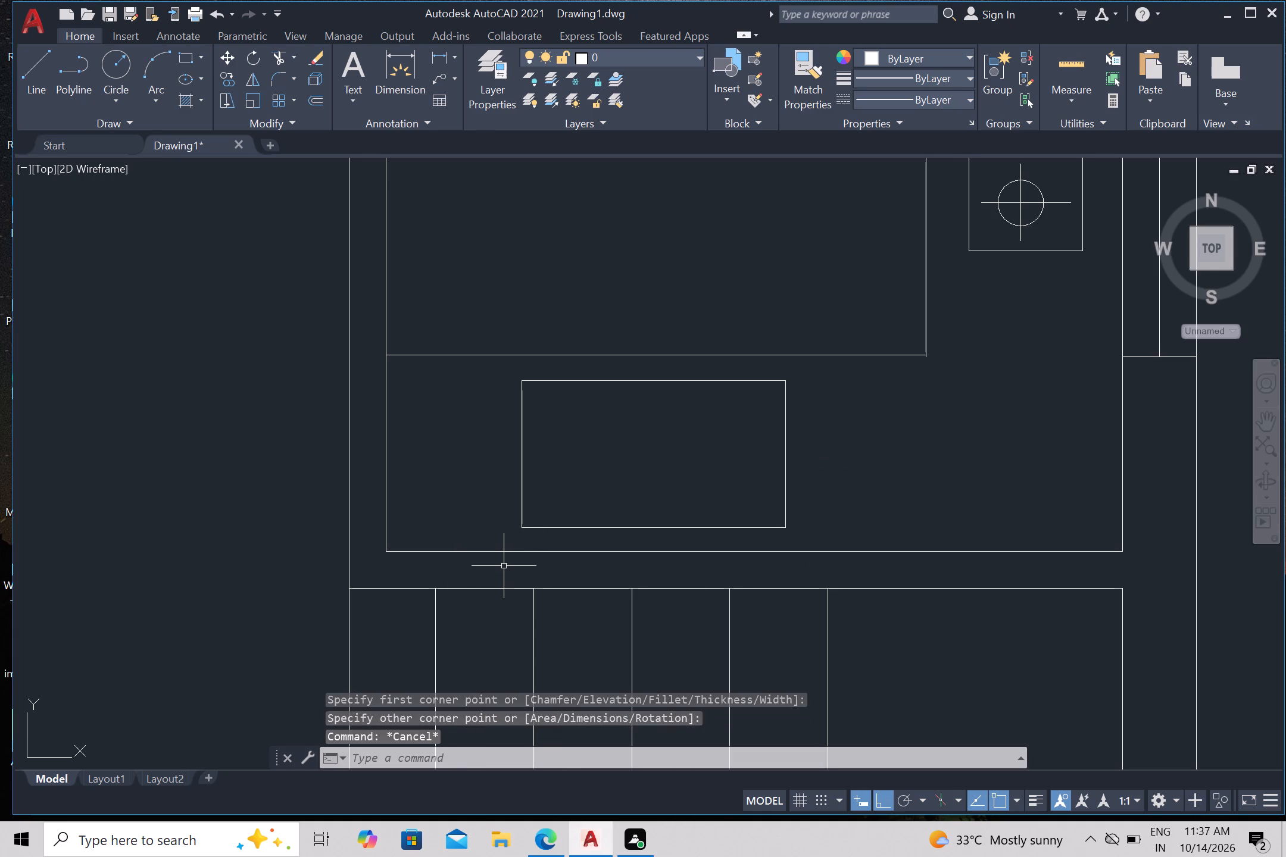
Explode the new rectangle on the lower counter into separate lines.
{"action": "key", "text": "e"}
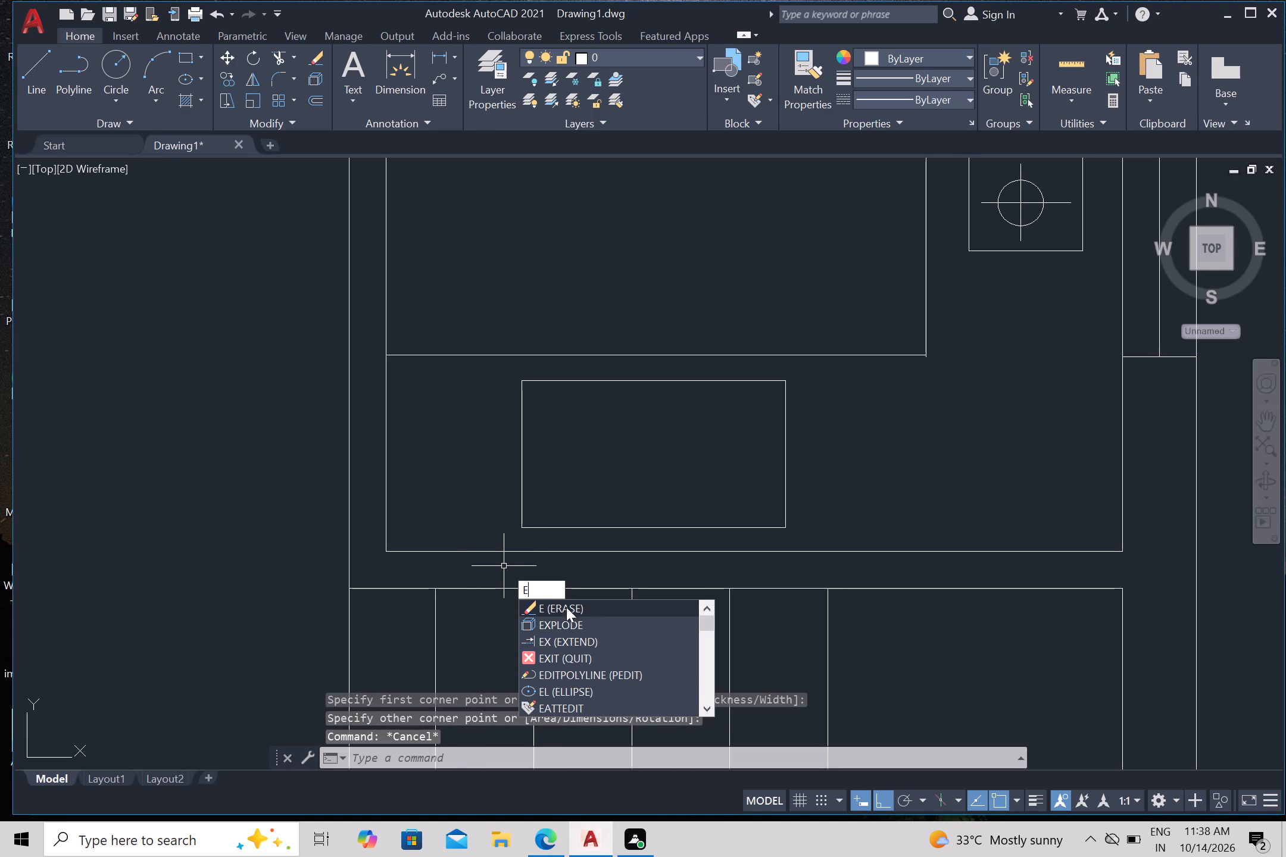
{"action": "key", "text": "Escape"}
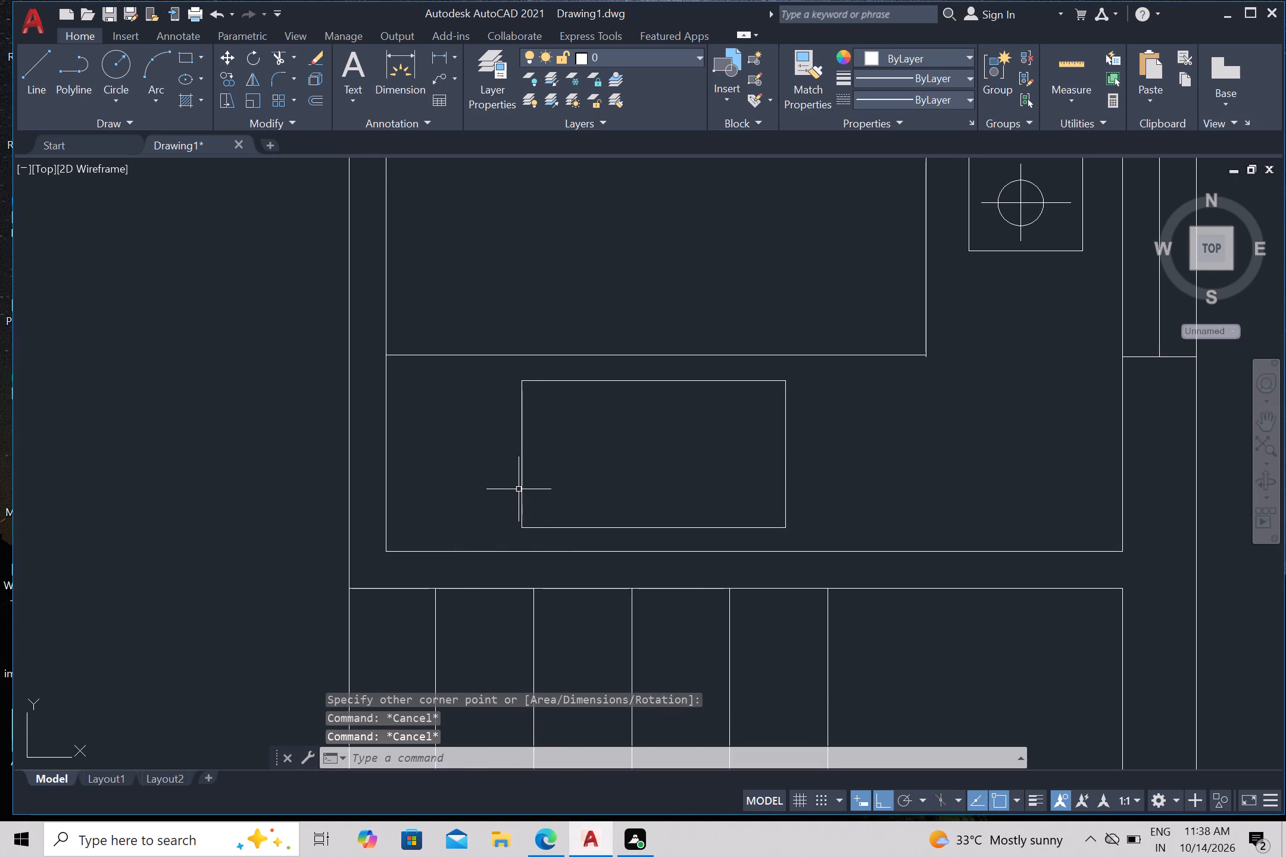
{"action": "left_click", "coordinate": [521, 486]}
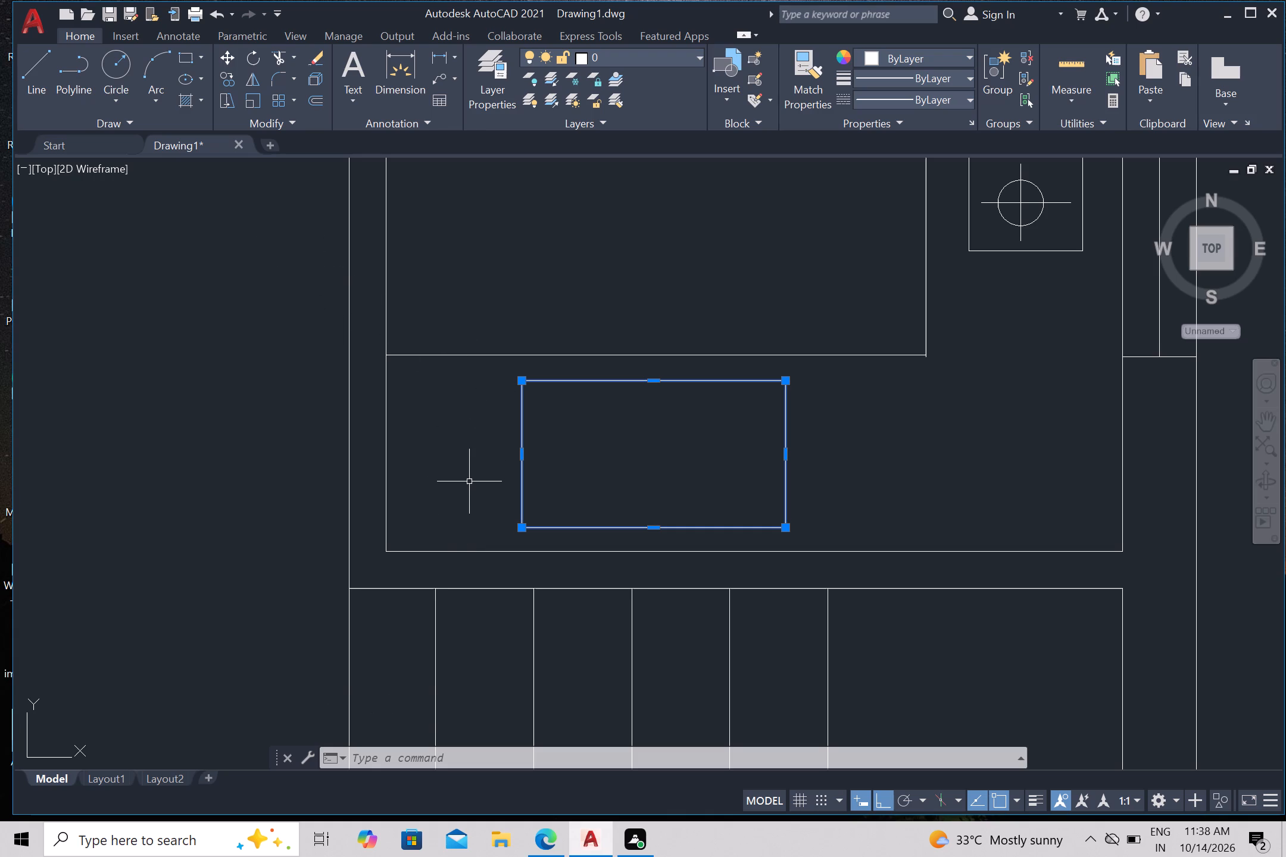
{"action": "key", "text": "e"}
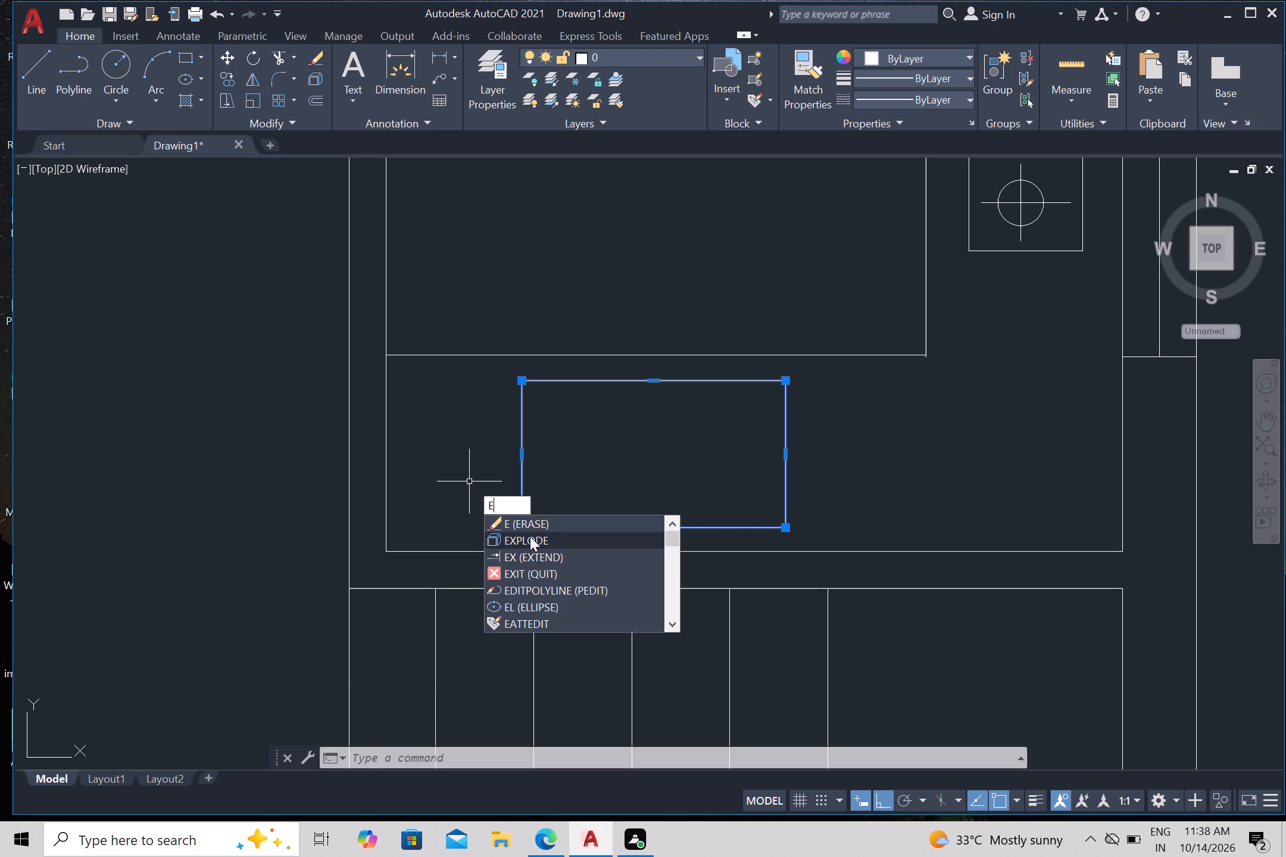
{"action": "left_click", "coordinate": [527, 538]}
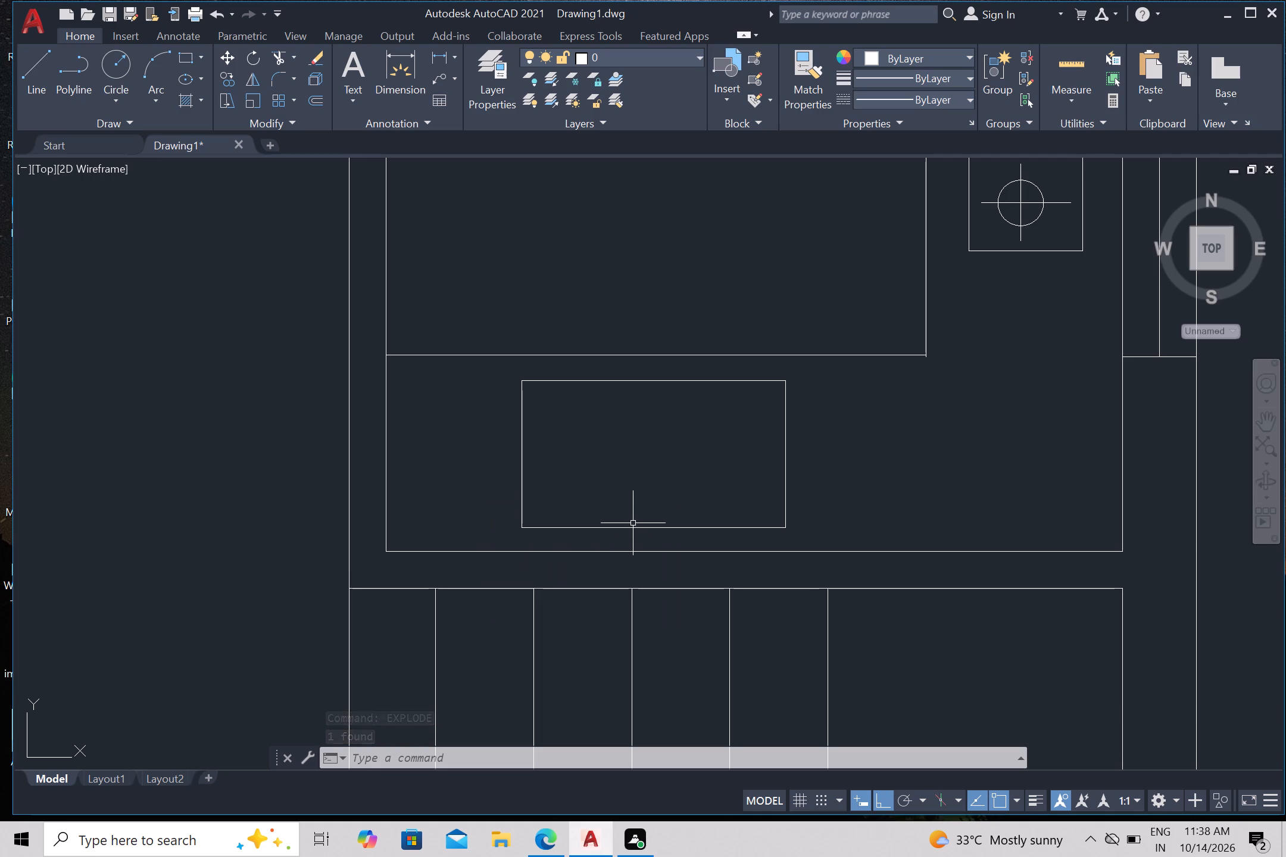
Divide the exploded rectangle into two halves with a vertical line from its bottom edge's midpoint to its top edge.
{"action": "scroll", "coordinate": [786, 480], "scroll_direction": "down", "scroll_amount": 1}
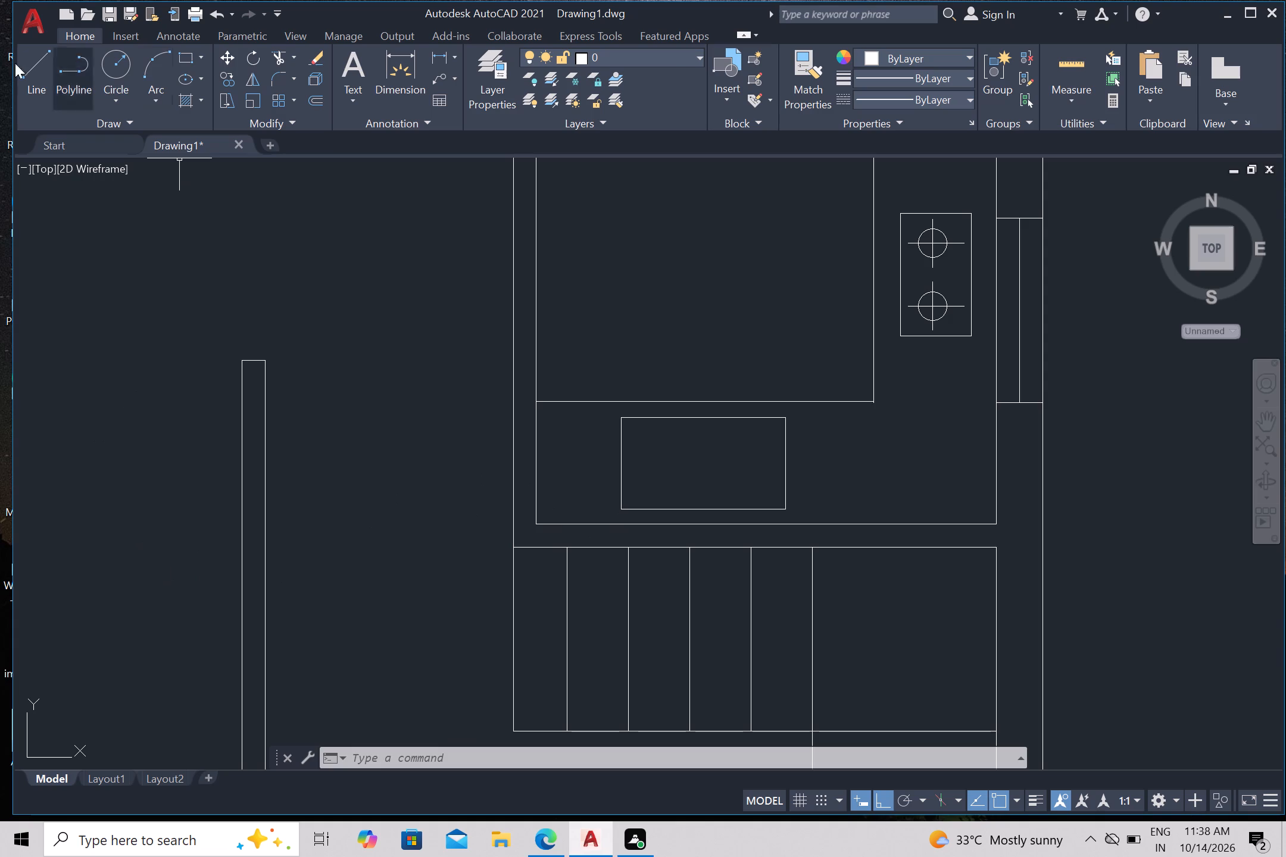
{"action": "left_click", "coordinate": [30, 73]}
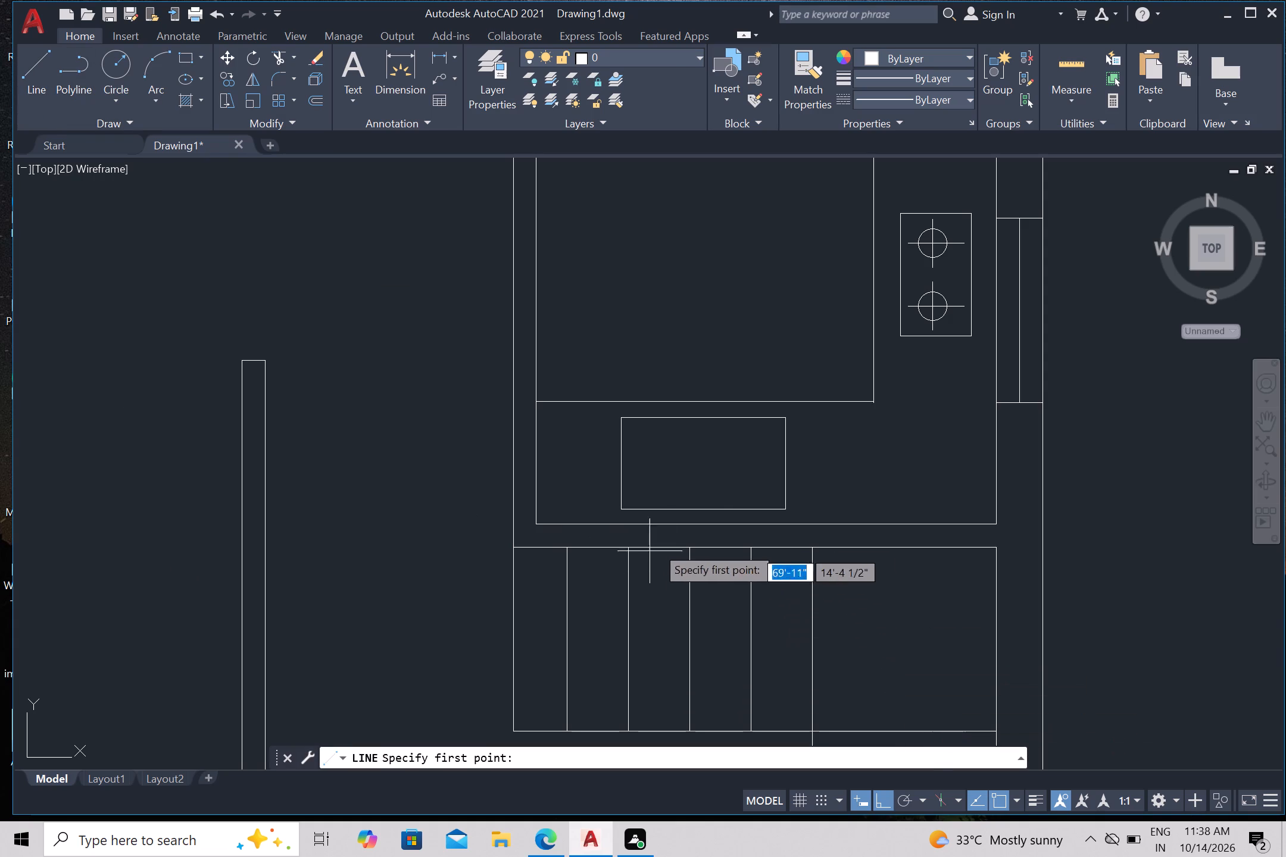
{"action": "left_click", "coordinate": [706, 505]}
{"action": "left_click", "coordinate": [704, 415]}
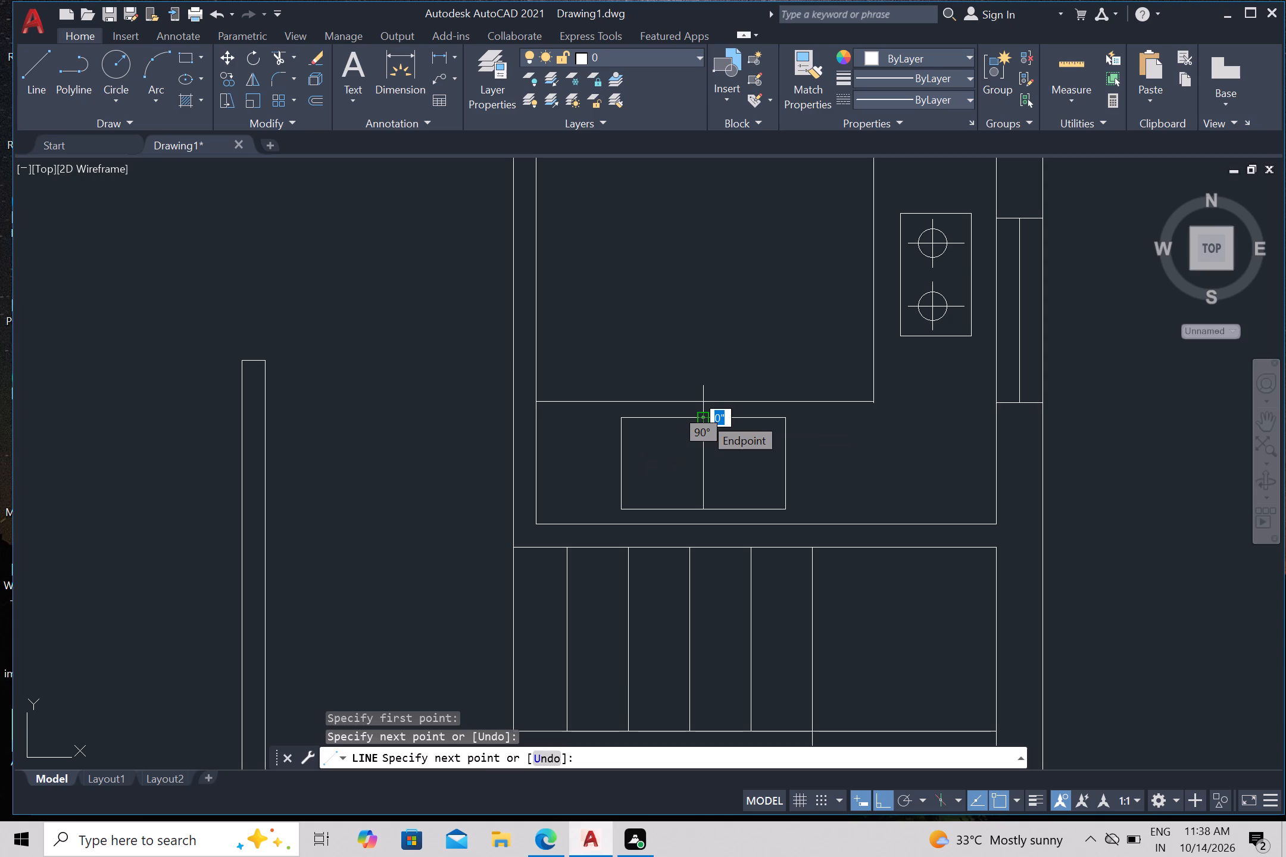
{"action": "key", "text": "Escape"}
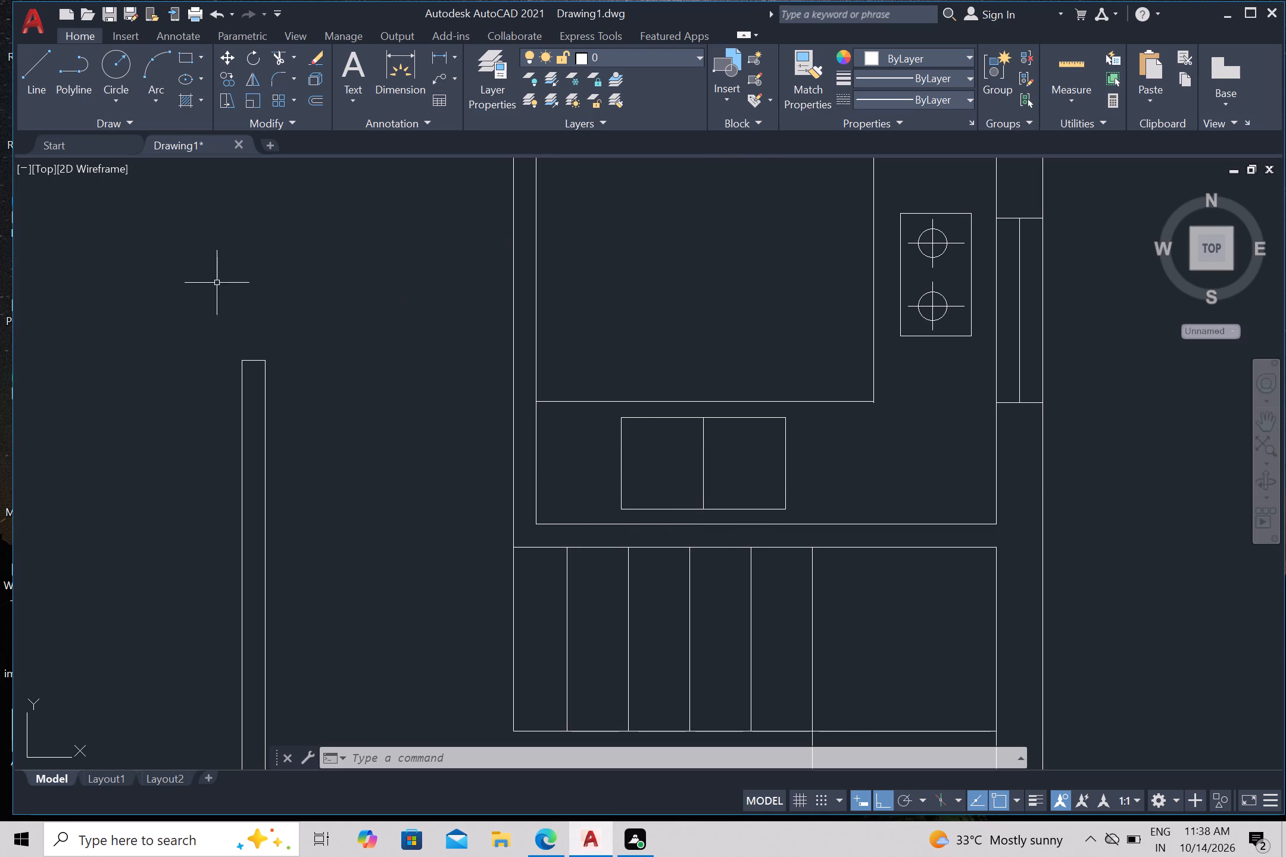
Draw a circle of about 3 1/2" radius near the middle of the divided rectangle's left half.
{"action": "scroll", "coordinate": [689, 414], "scroll_direction": "down", "scroll_amount": 1}
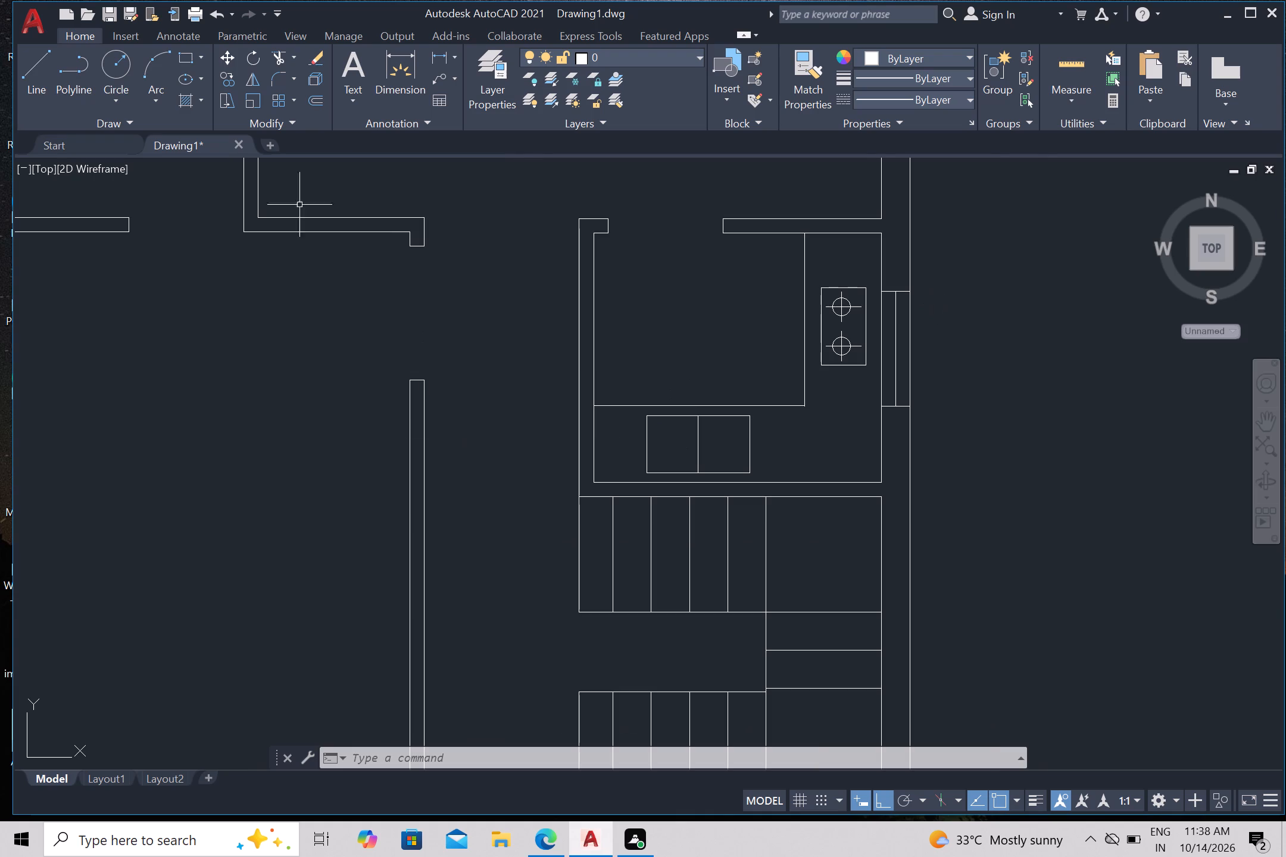
{"action": "left_click", "coordinate": [117, 72]}
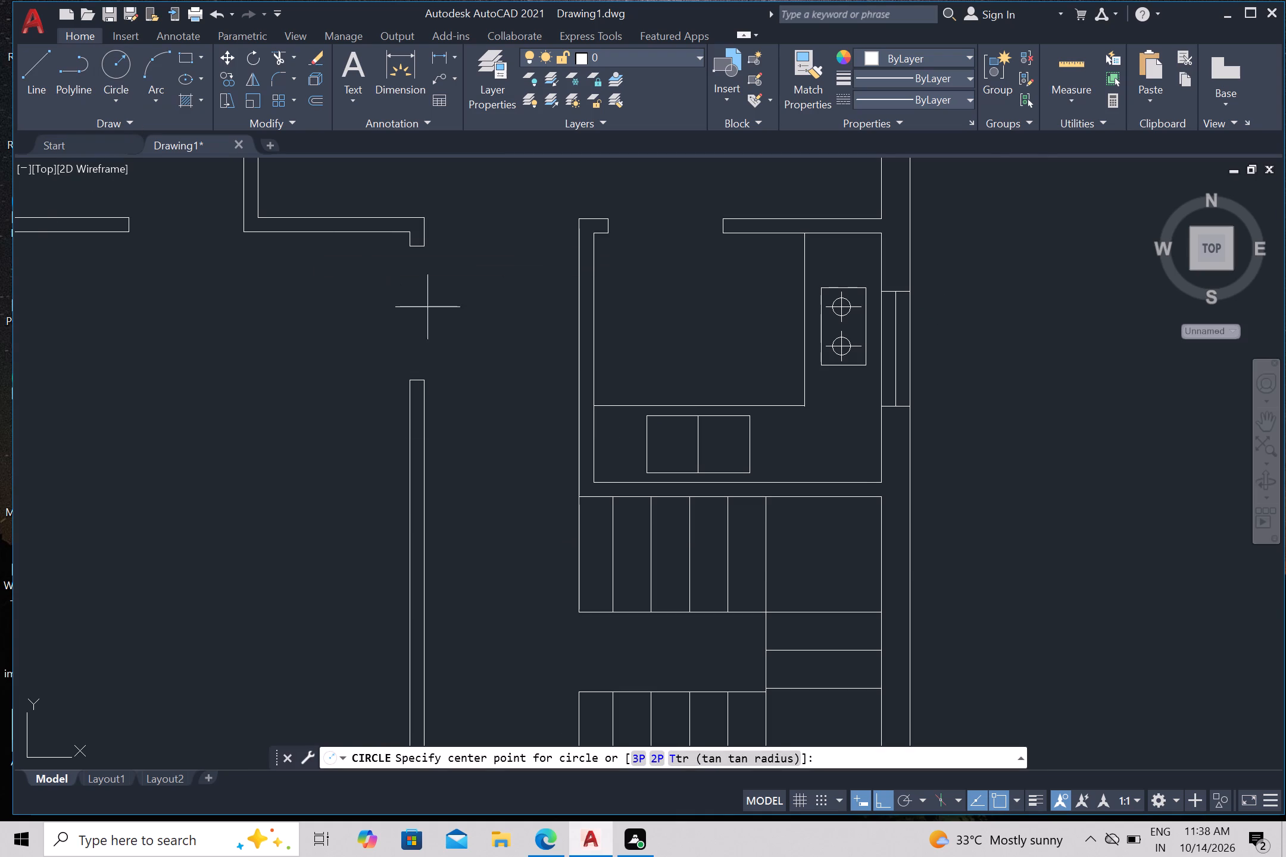
{"action": "scroll", "coordinate": [721, 452], "scroll_direction": "up", "scroll_amount": 1}
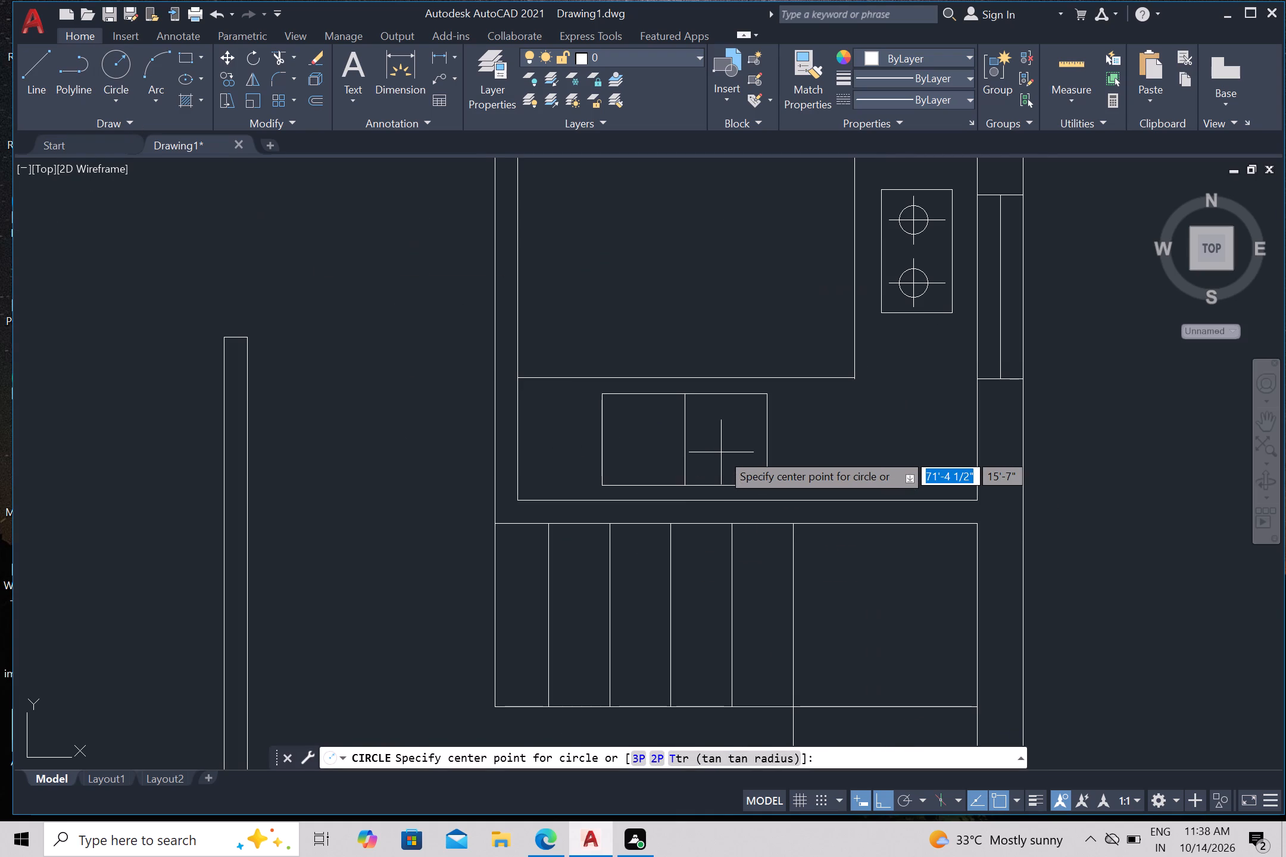
{"action": "left_click", "coordinate": [639, 441]}
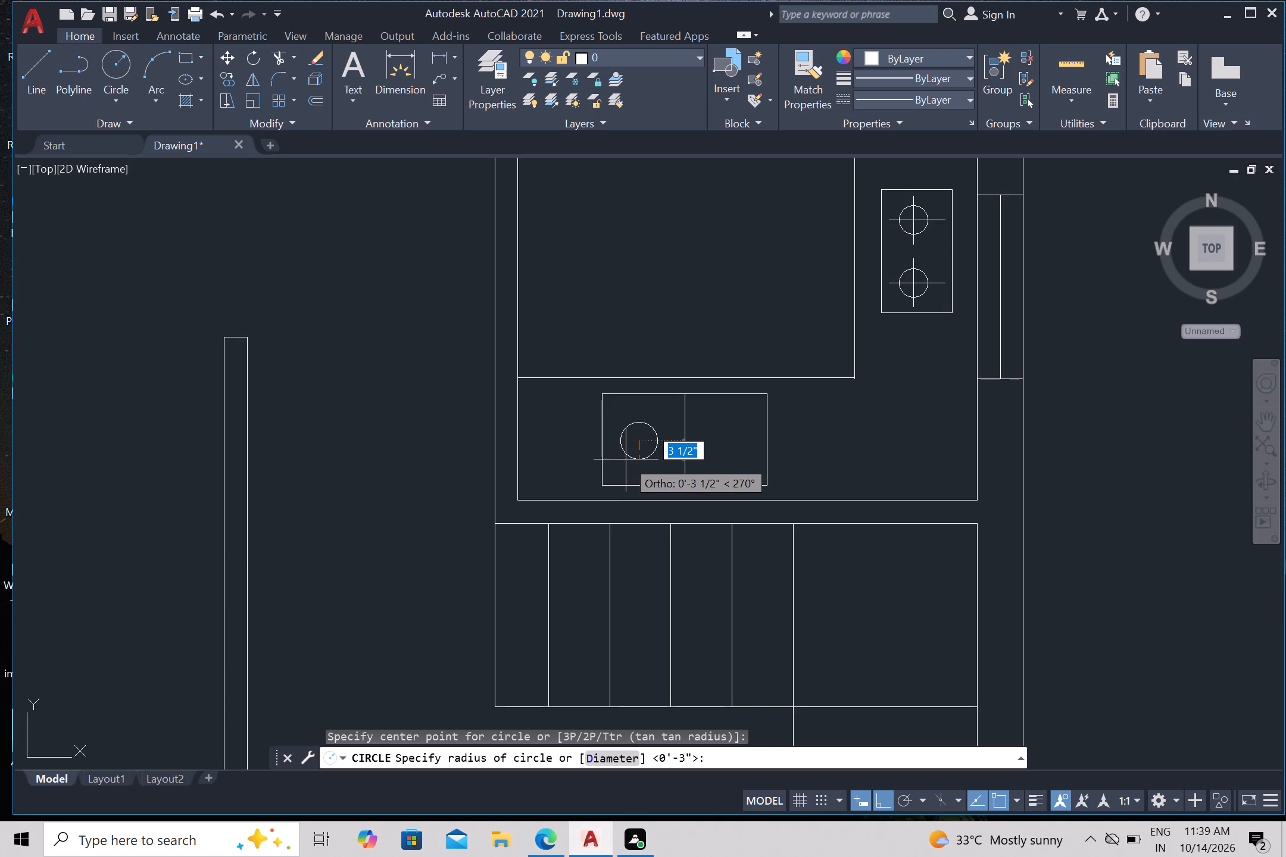
{"action": "left_click", "coordinate": [626, 459]}
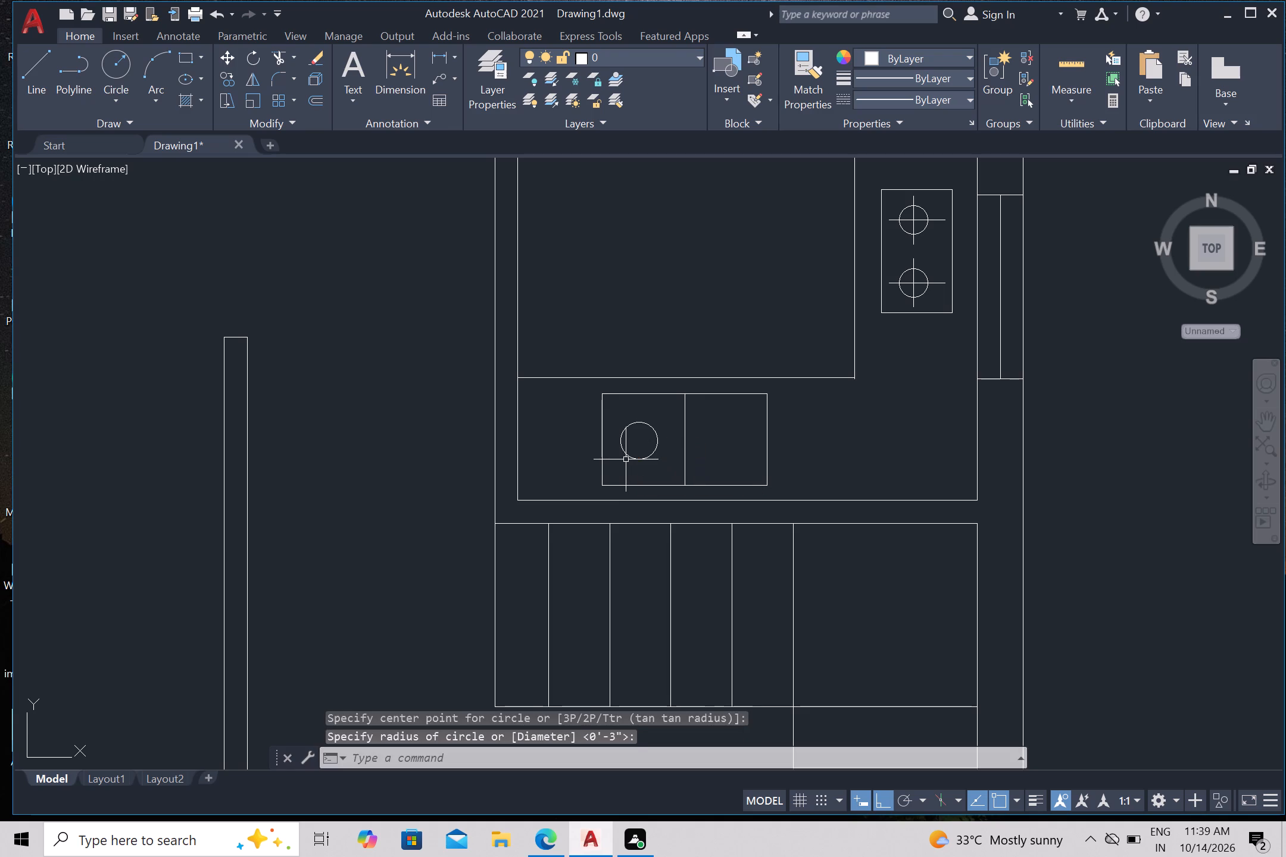
{"action": "key", "text": "Escape"}
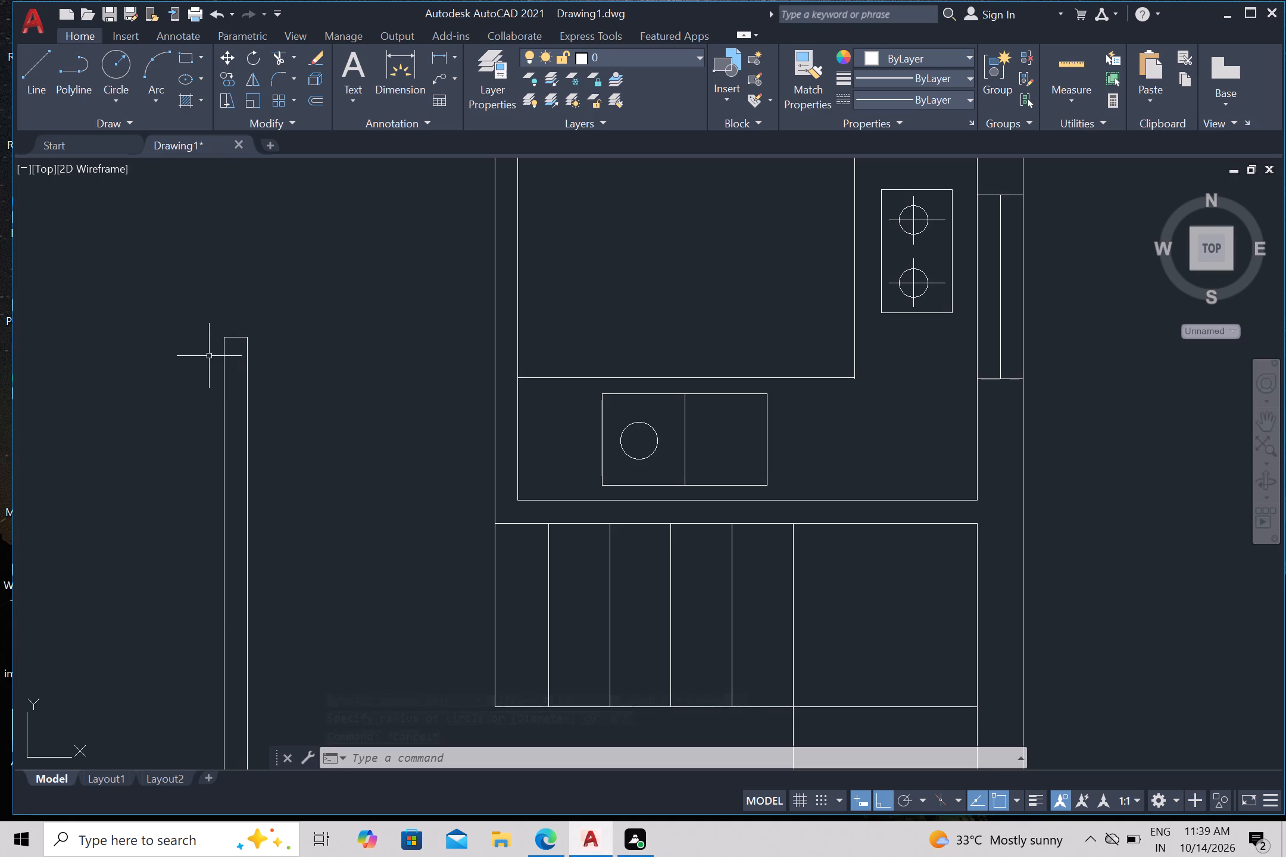
{"action": "key", "text": "Escape"}
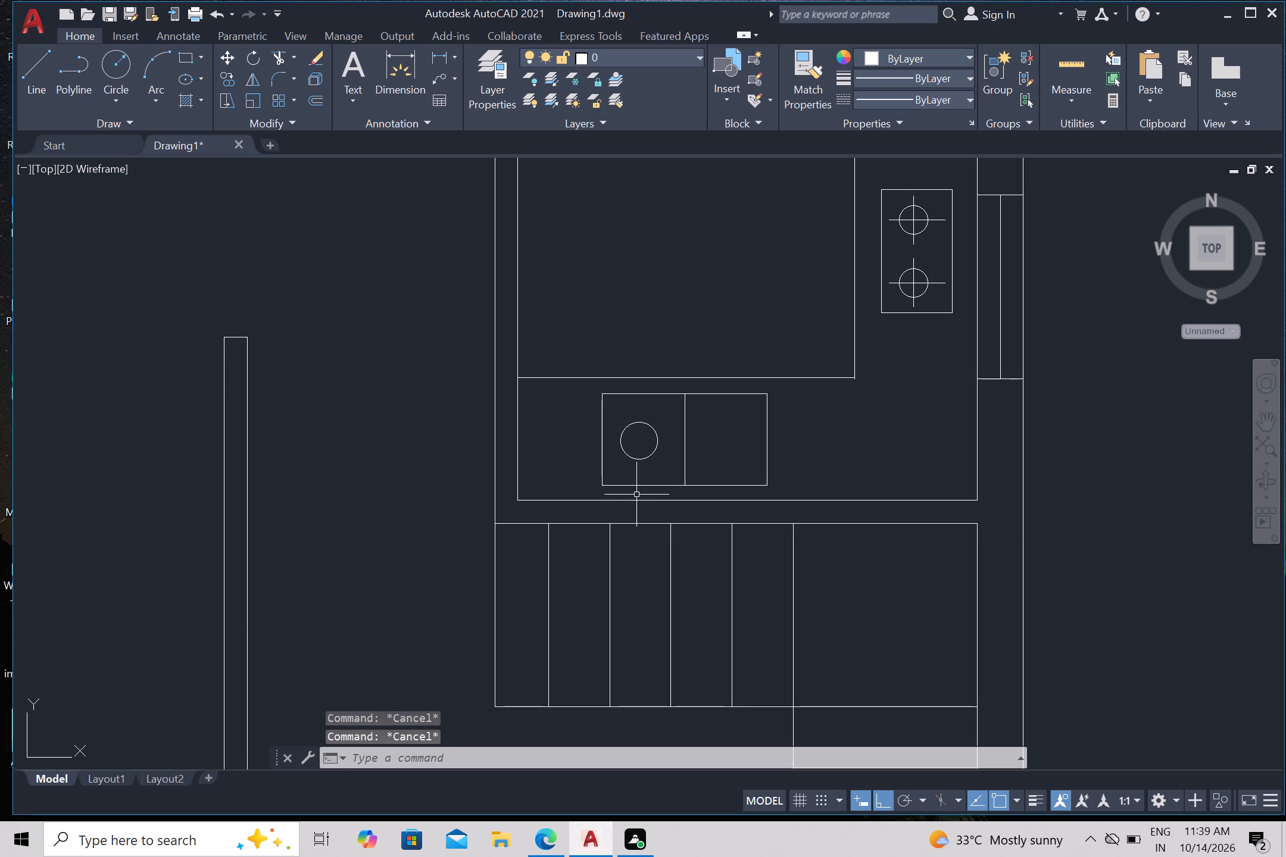
Offset the divided rectangle's top edge 2" downward into the rectangle.
{"action": "key", "text": "o"}
{"action": "key", "text": "Return"}
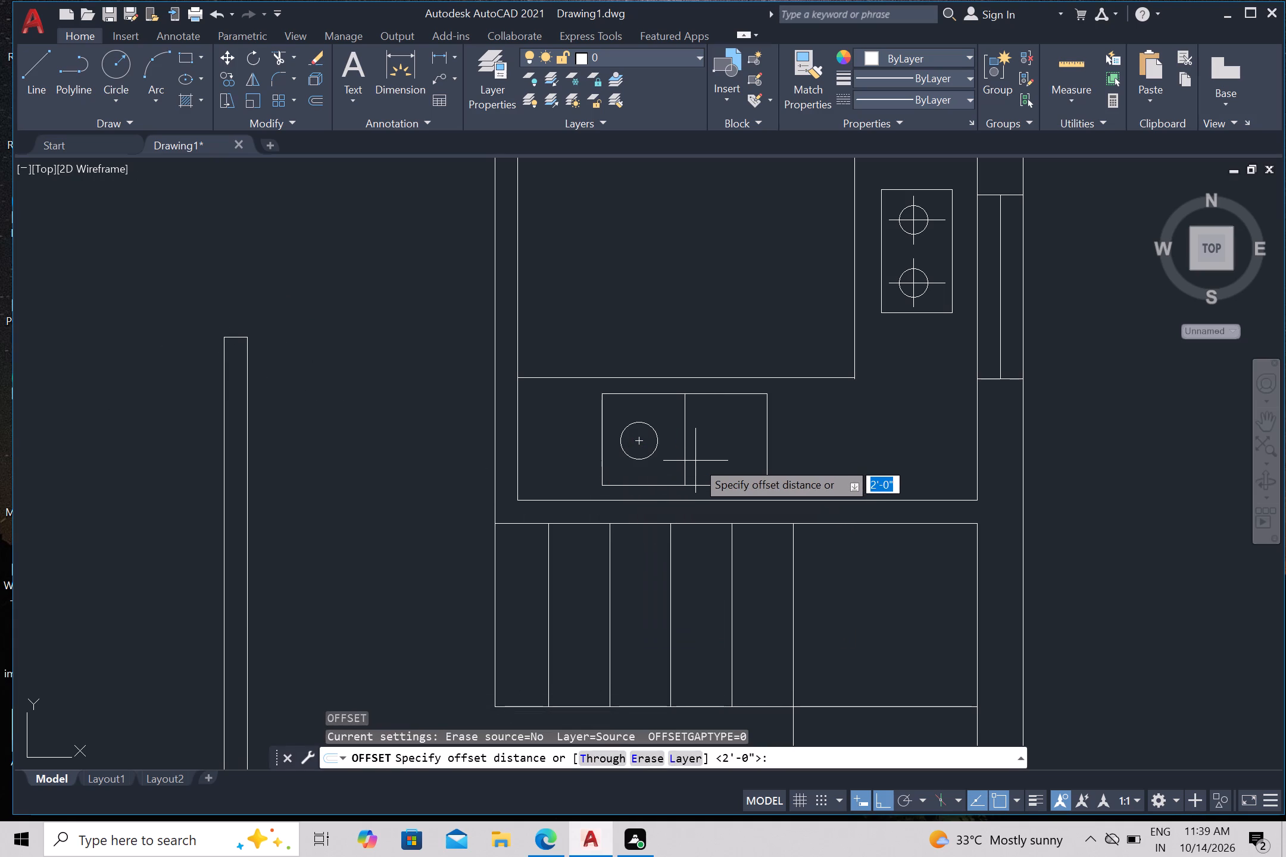
{"action": "key", "text": "1"}
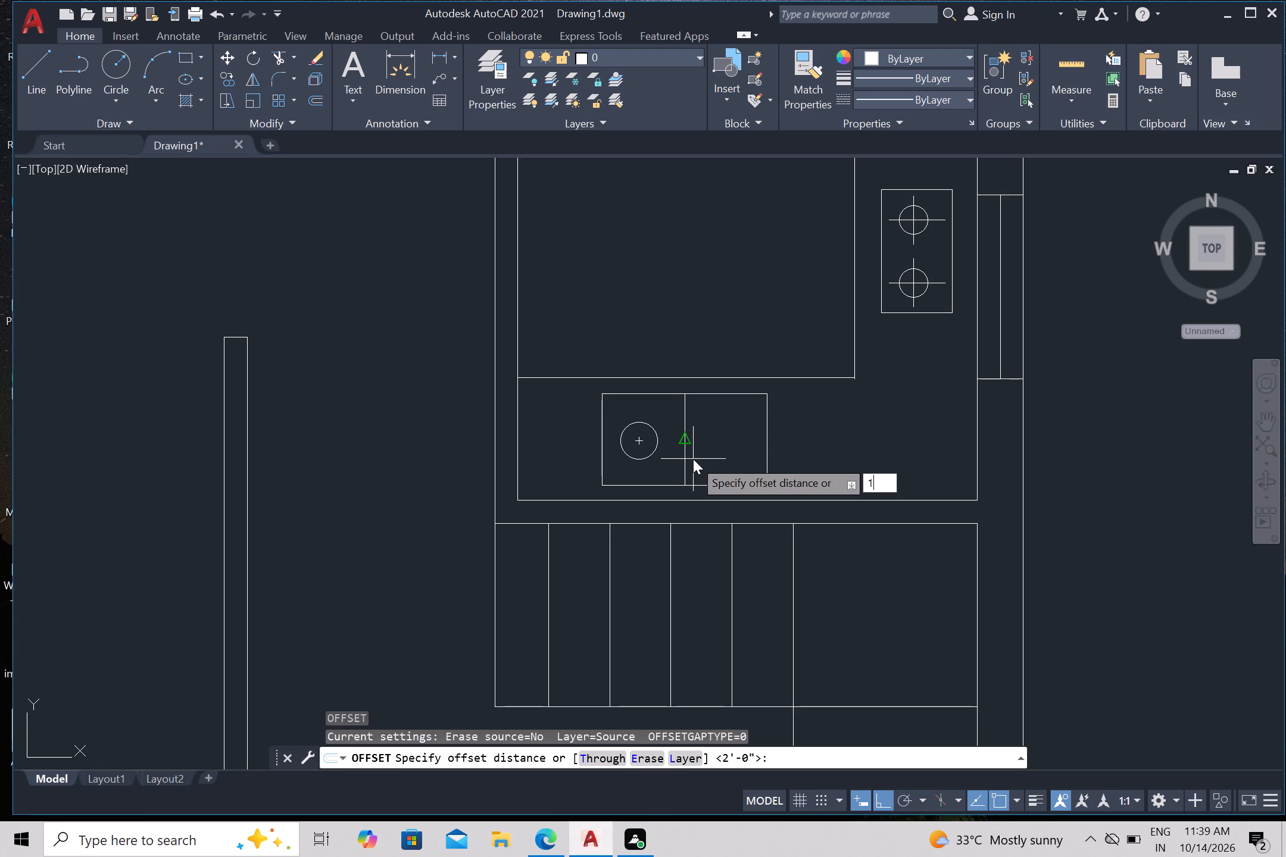
{"action": "key", "text": "BackSpace"}
{"action": "key", "text": "2"}
{"action": "key", "text": "shift+quotedbl"}
{"action": "key", "text": "Return"}
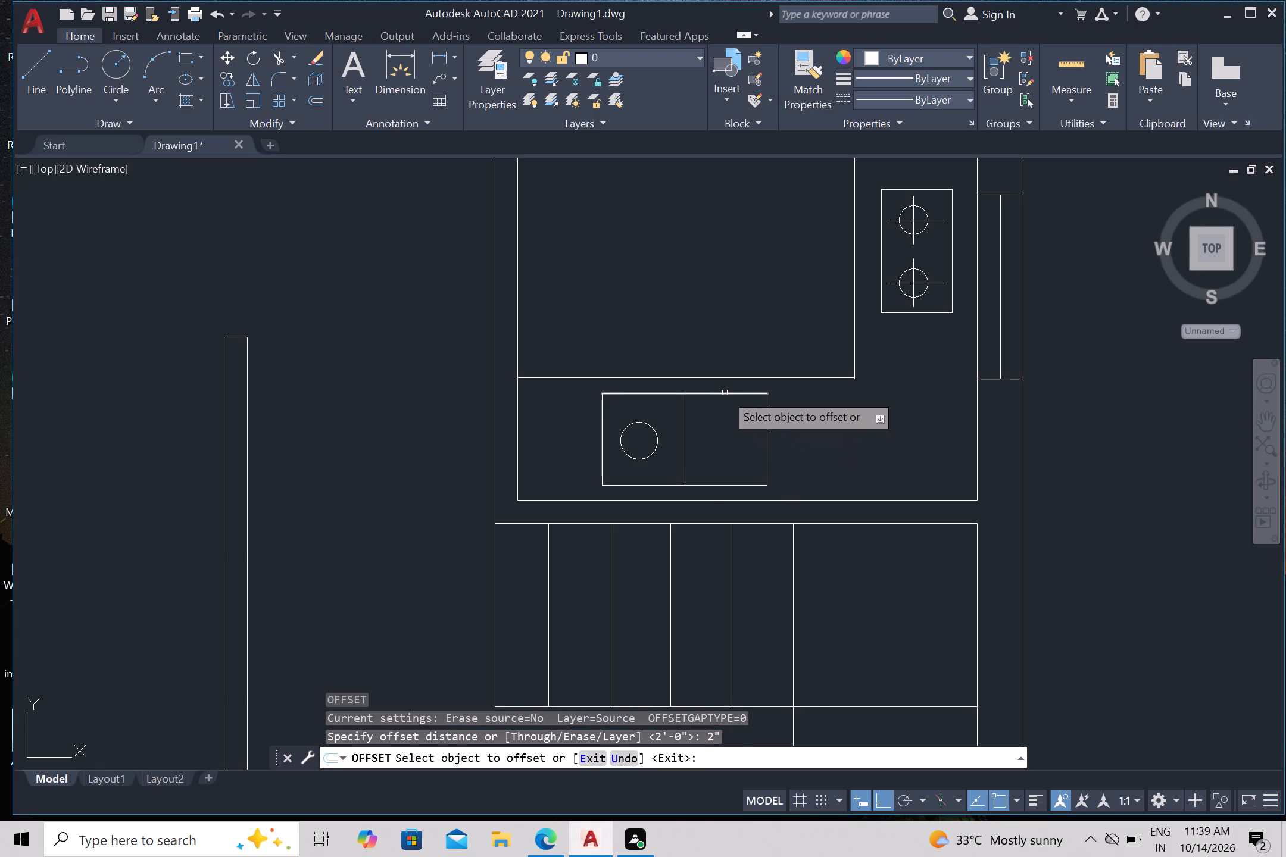
{"action": "left_click", "coordinate": [725, 395]}
{"action": "left_click", "coordinate": [728, 431]}
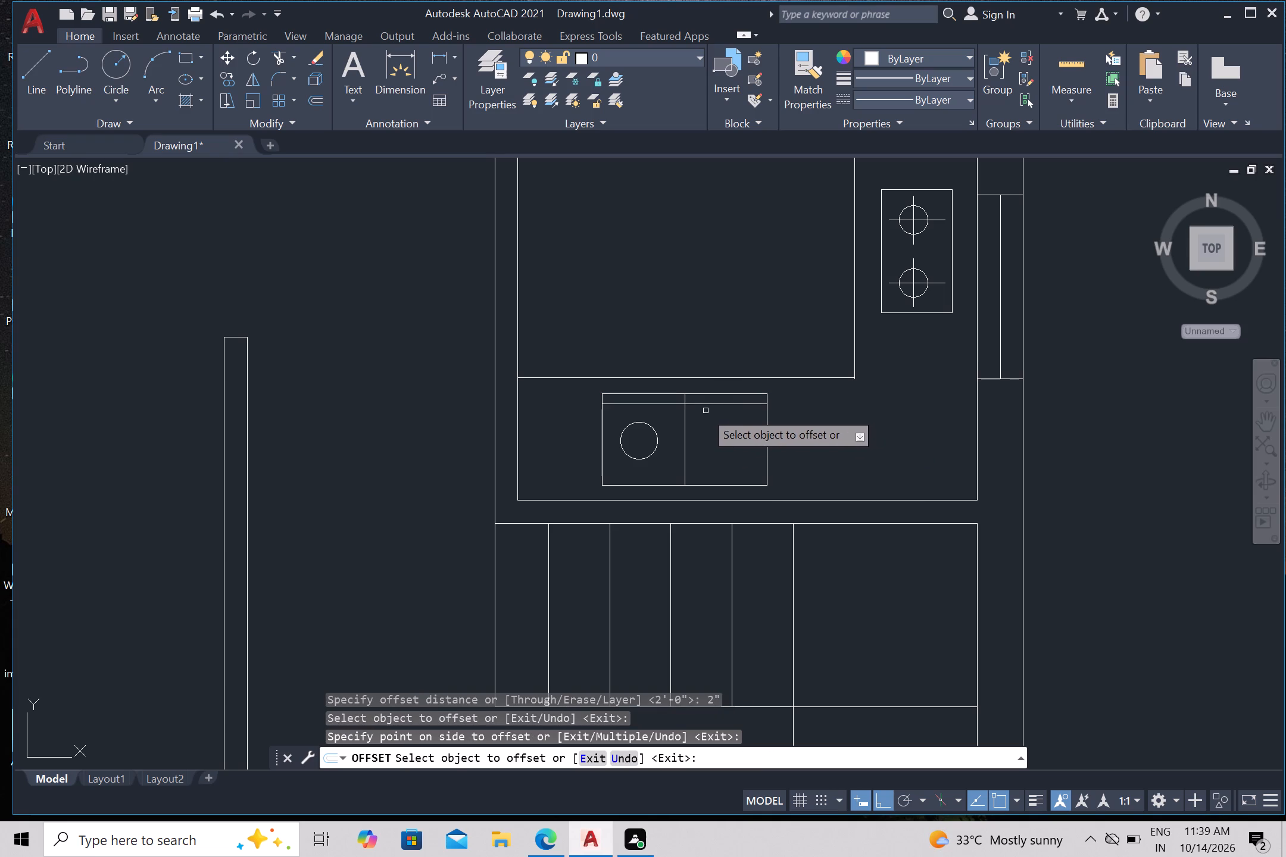
{"action": "key", "text": "Escape"}
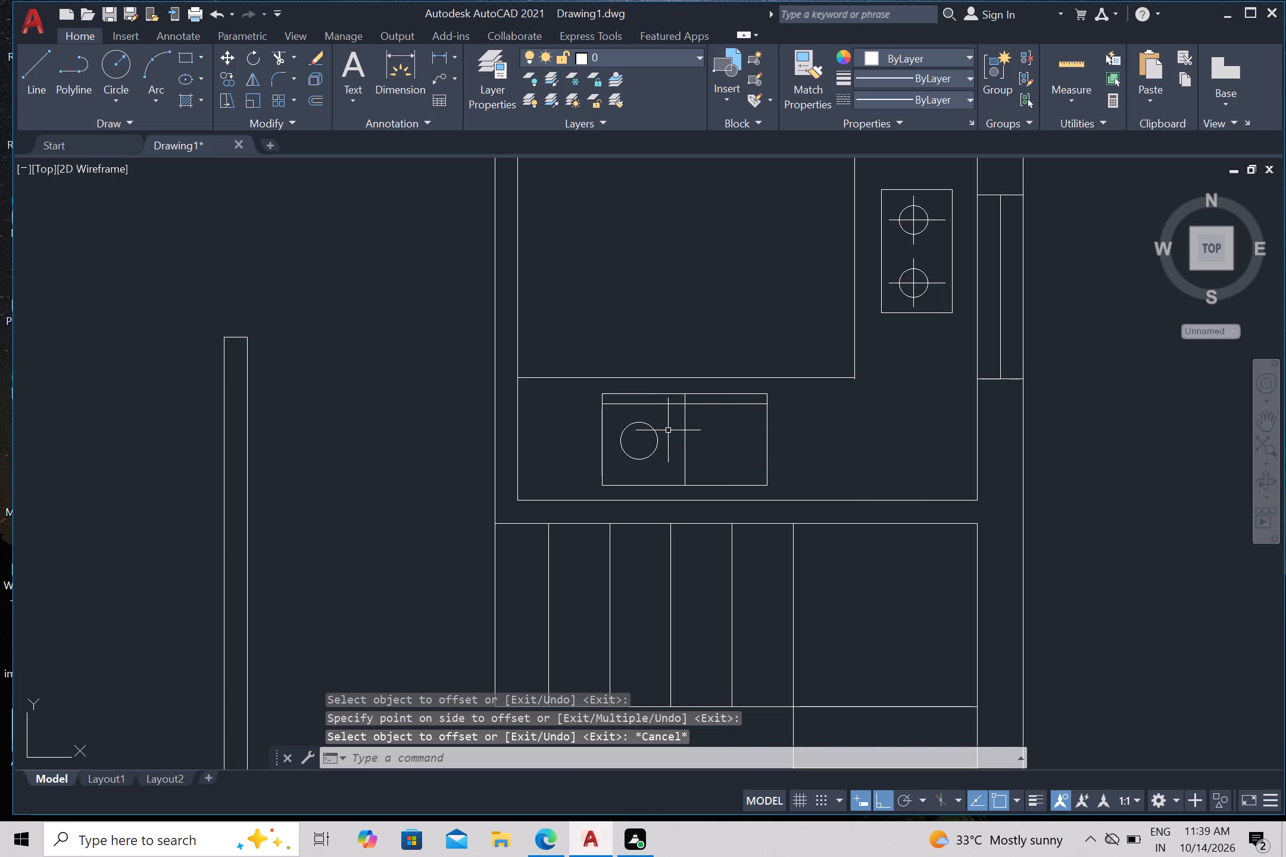
Trim away the part of the offset line that crosses the left half containing the circle.
{"action": "type", "text": "tr"}
{"action": "key", "text": "Return"}
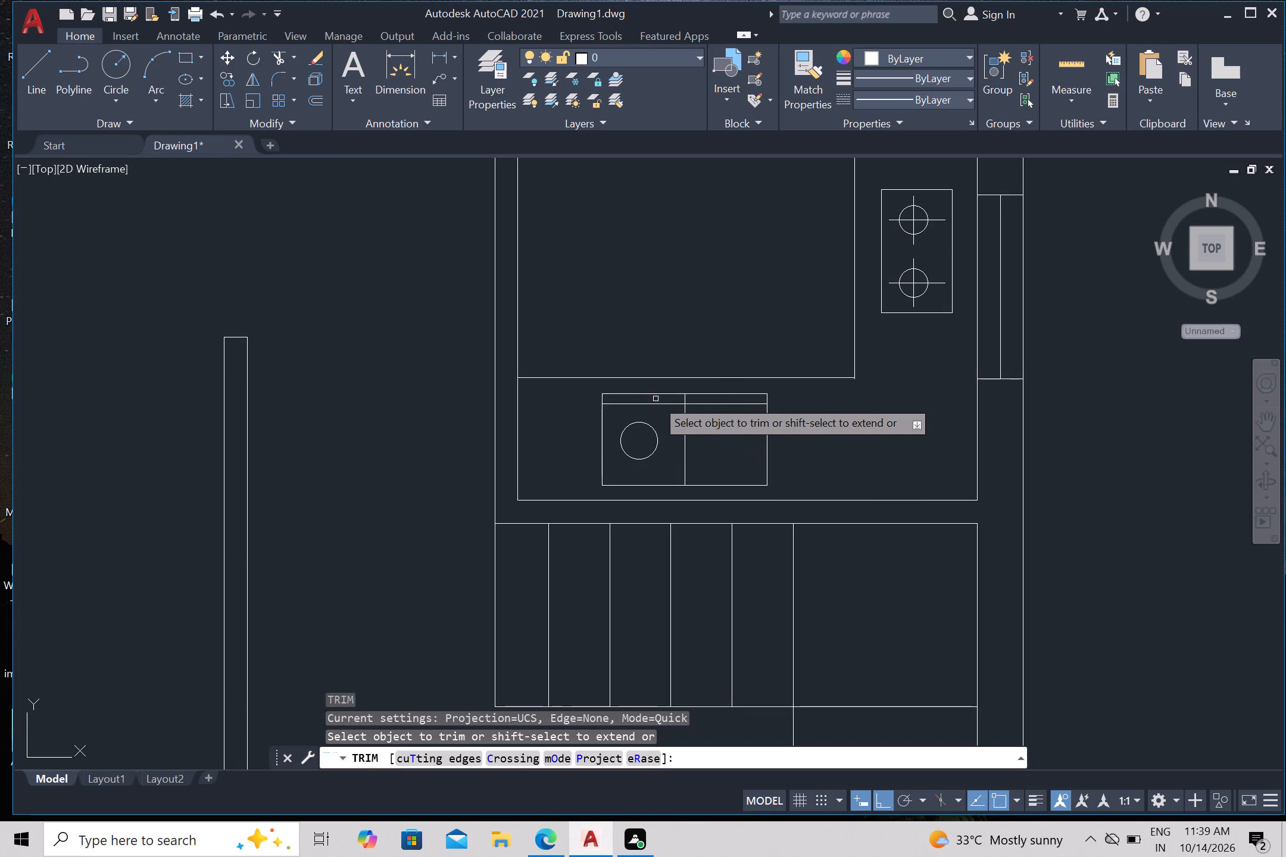
{"action": "left_click", "coordinate": [652, 404]}
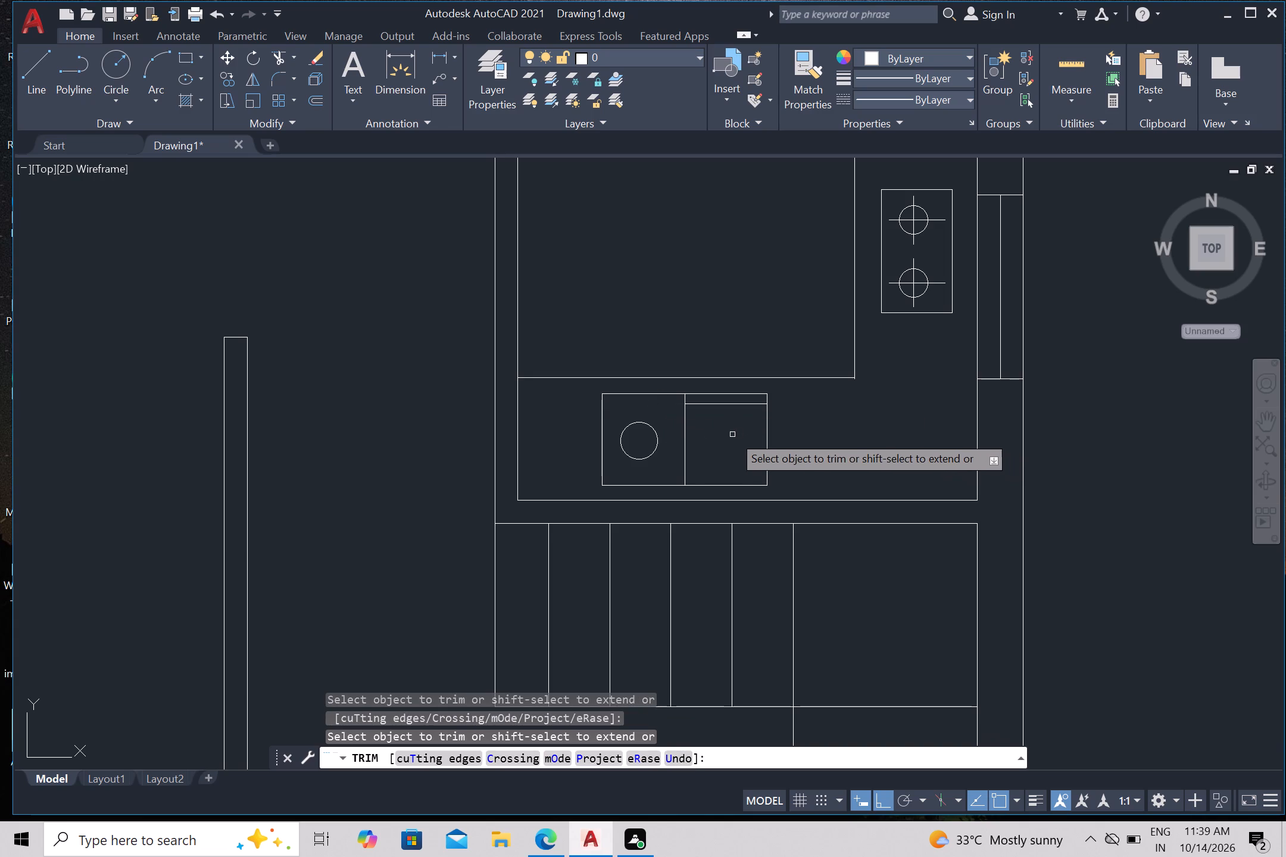
{"action": "key", "text": "Escape"}
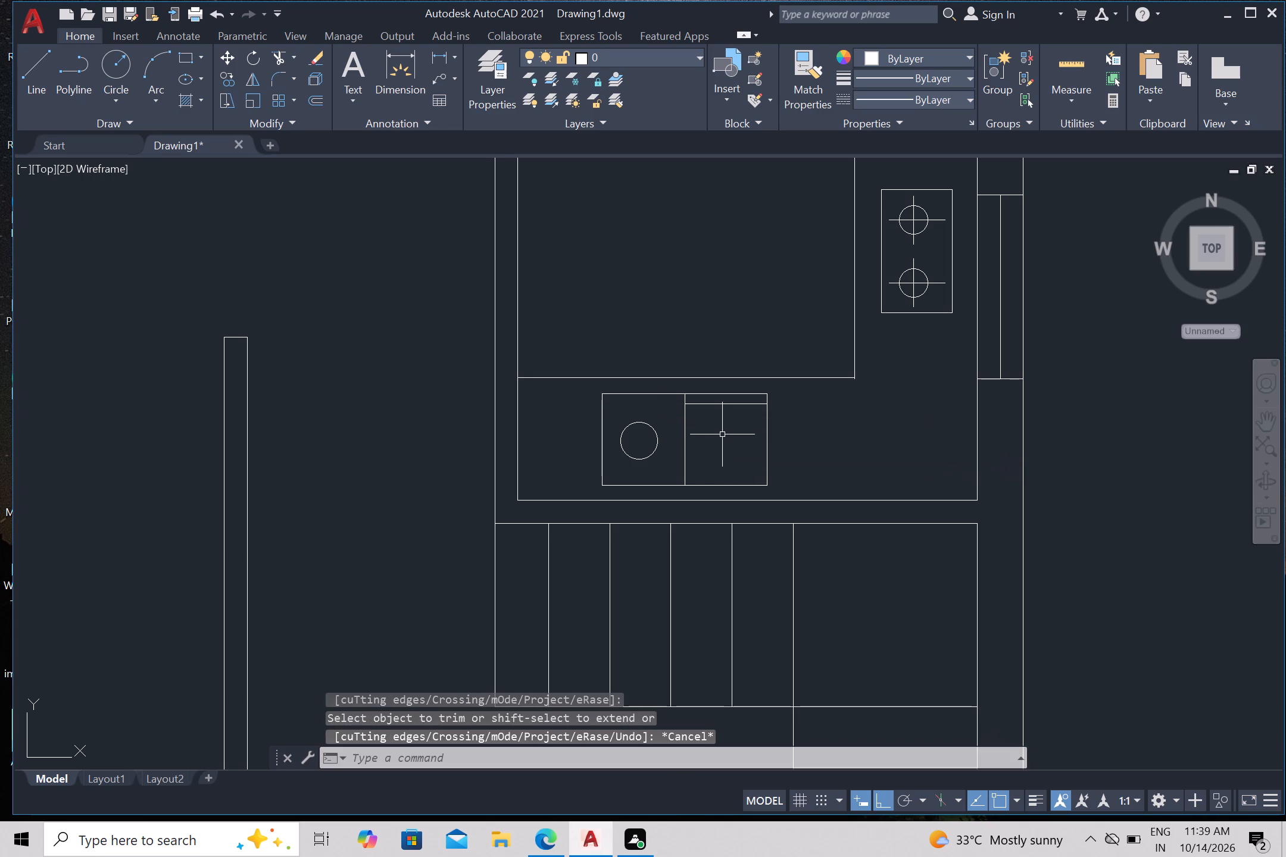
Offset the short line in the sink rectangle's right half repeatedly downward at 2" spacing, adding seven parallel drainboard lines.
{"action": "key", "text": "o"}
{"action": "key", "text": "Return"}
{"action": "key", "text": "2"}
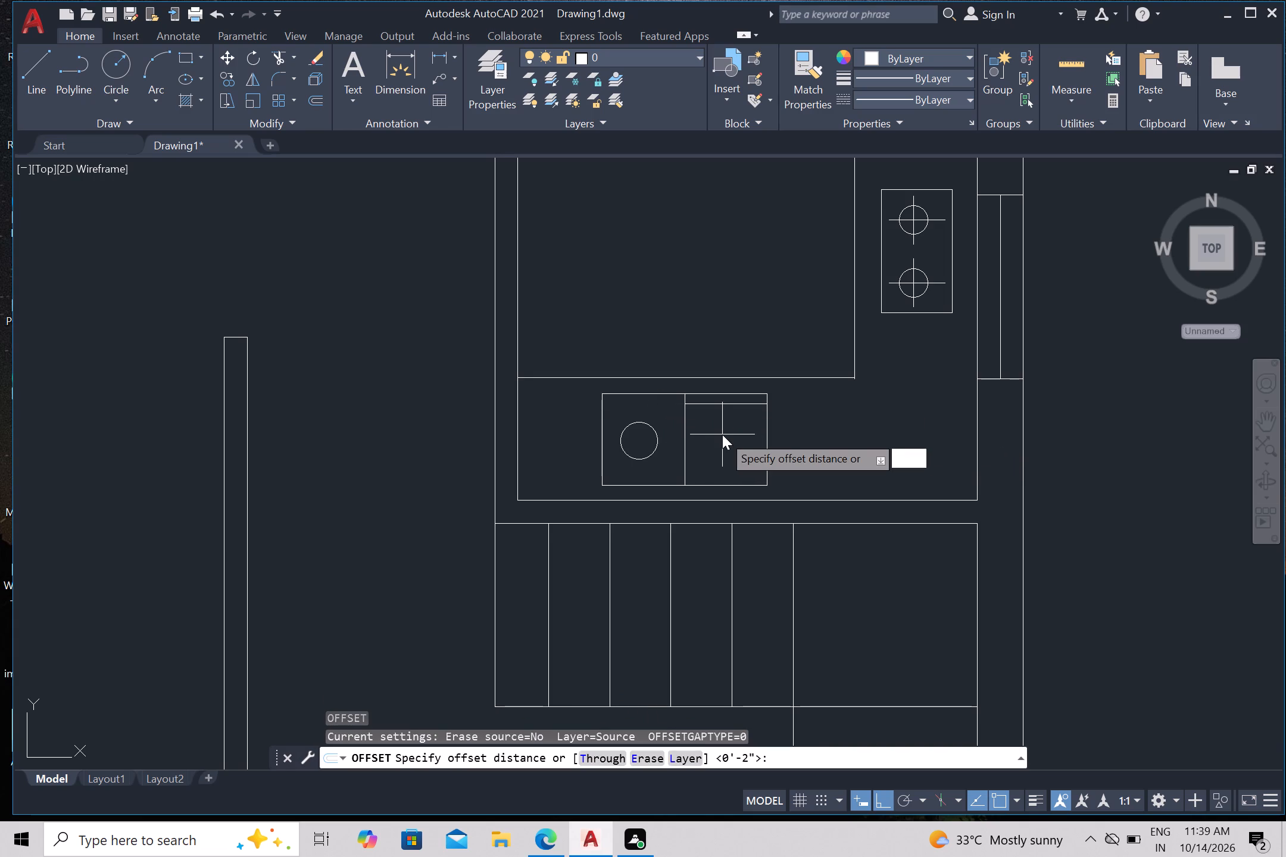
{"action": "key", "text": "shift+quotedbl"}
{"action": "key", "text": "Return"}
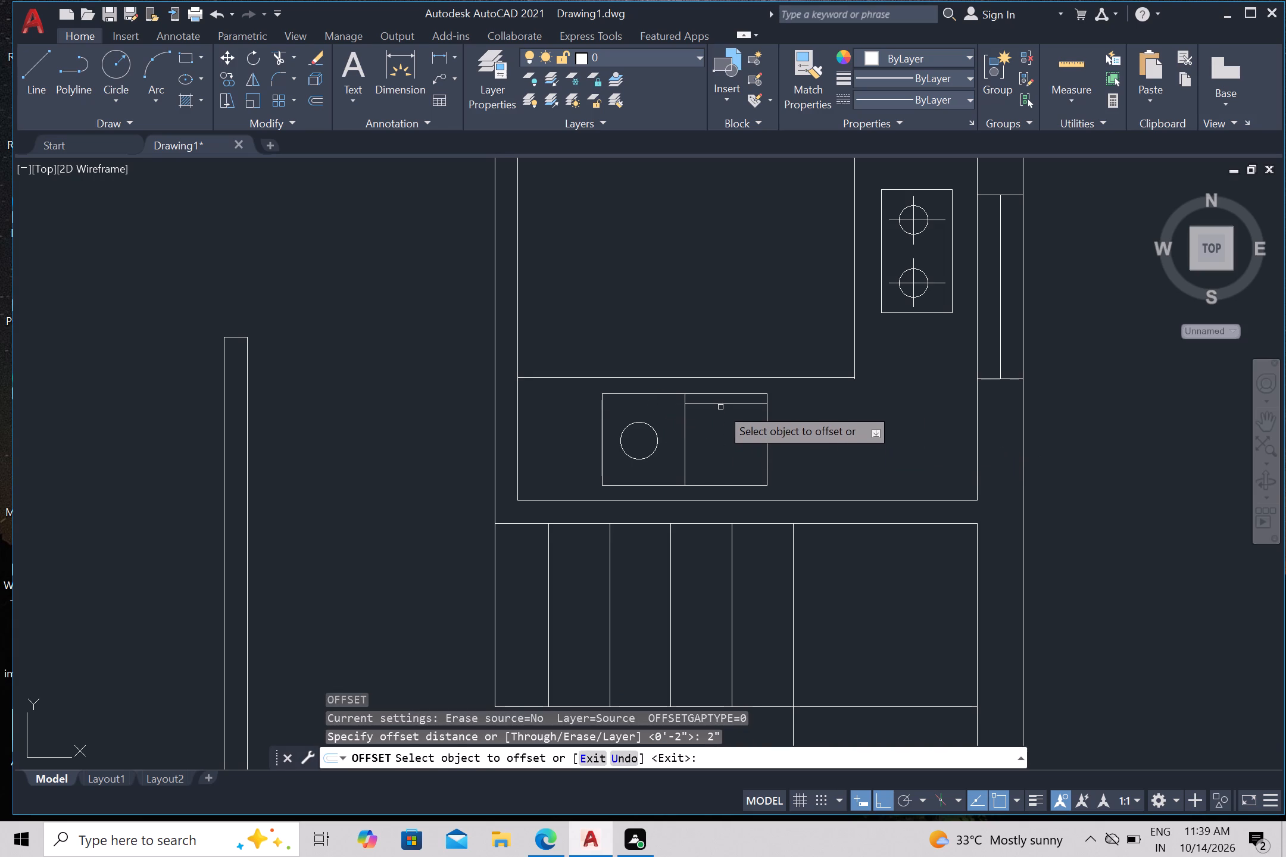
{"action": "left_click", "coordinate": [722, 404]}
{"action": "left_click", "coordinate": [722, 429]}
{"action": "left_click", "coordinate": [725, 413]}
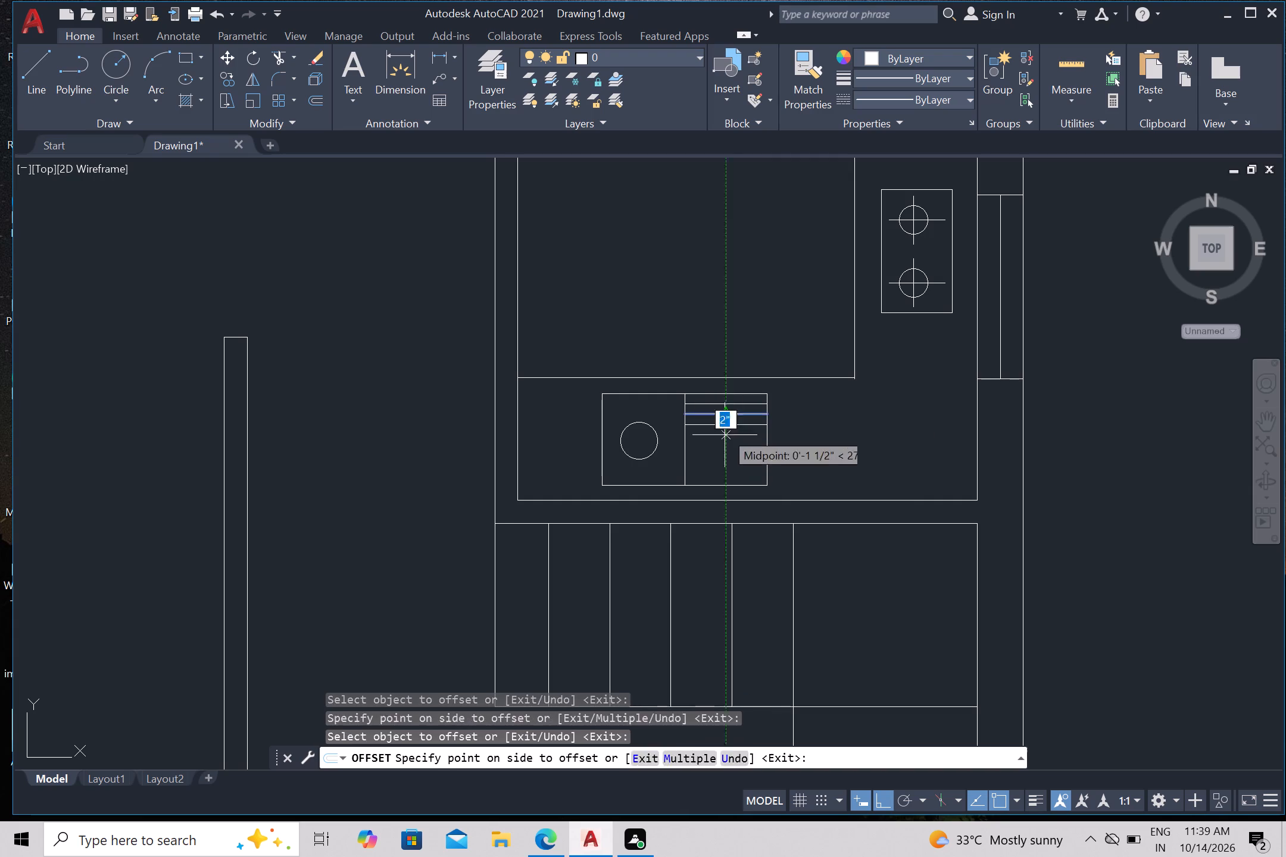
{"action": "left_click", "coordinate": [725, 436]}
{"action": "left_click", "coordinate": [725, 426]}
{"action": "left_click_drag", "start_coordinate": [725, 433], "coordinate": [723, 452]}
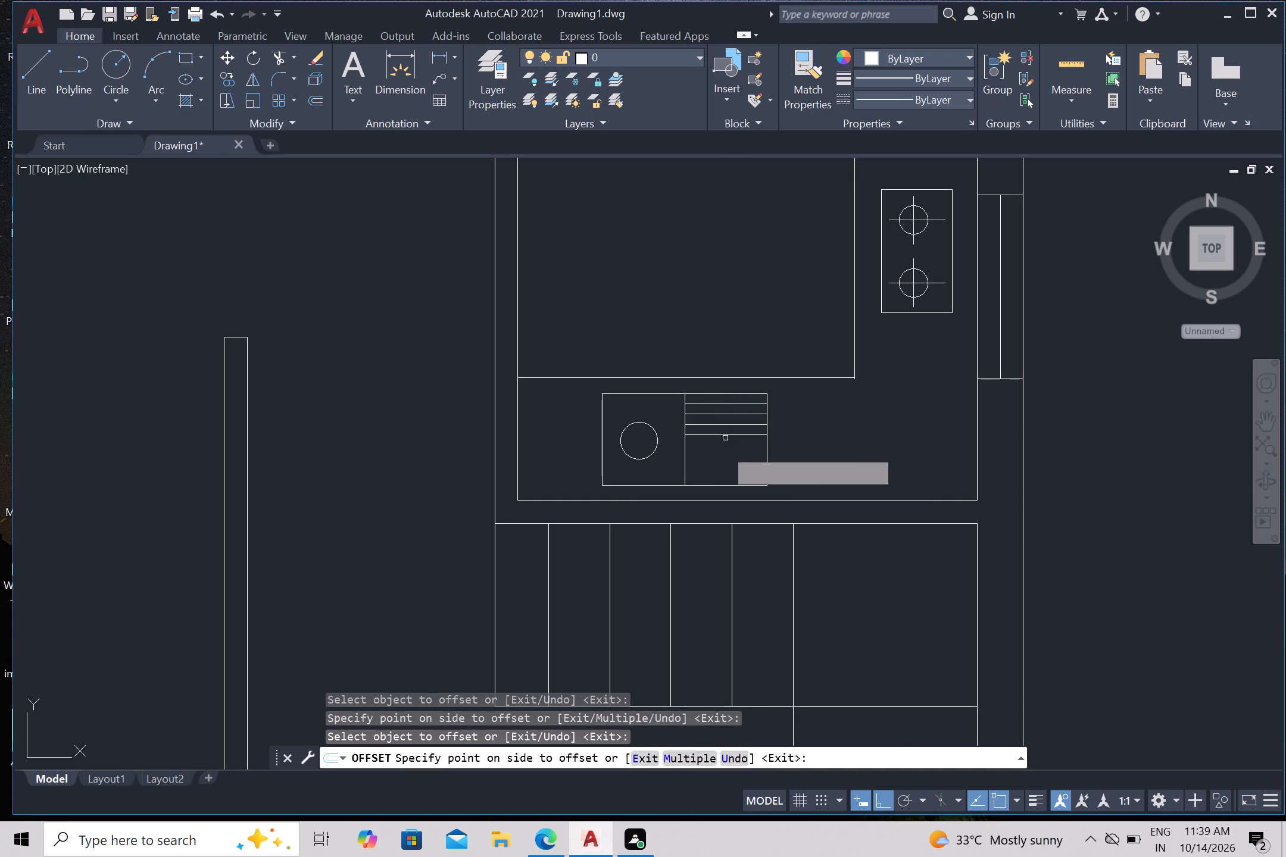
{"action": "left_click_drag", "start_coordinate": [723, 452], "coordinate": [722, 453]}
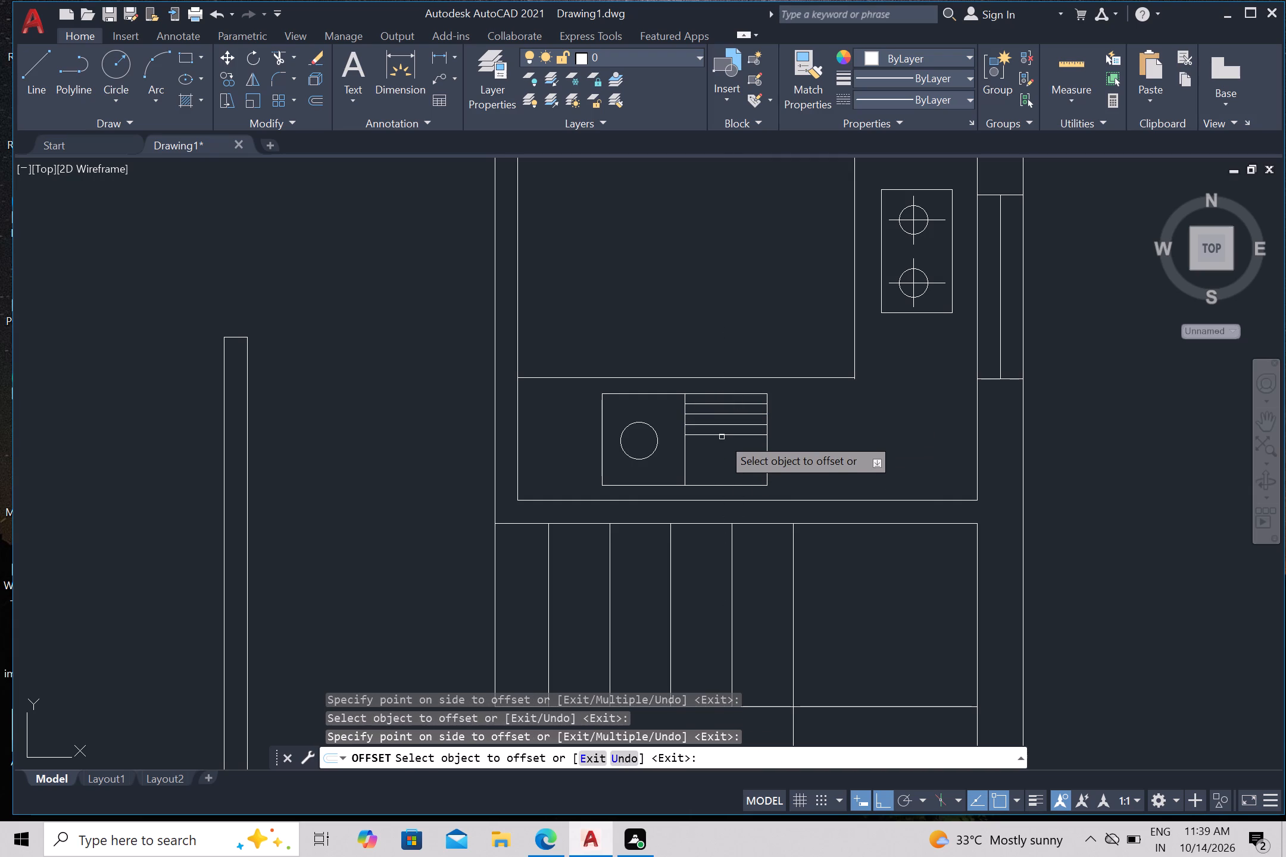
{"action": "left_click", "coordinate": [723, 436]}
{"action": "left_click_drag", "start_coordinate": [723, 449], "coordinate": [724, 458]}
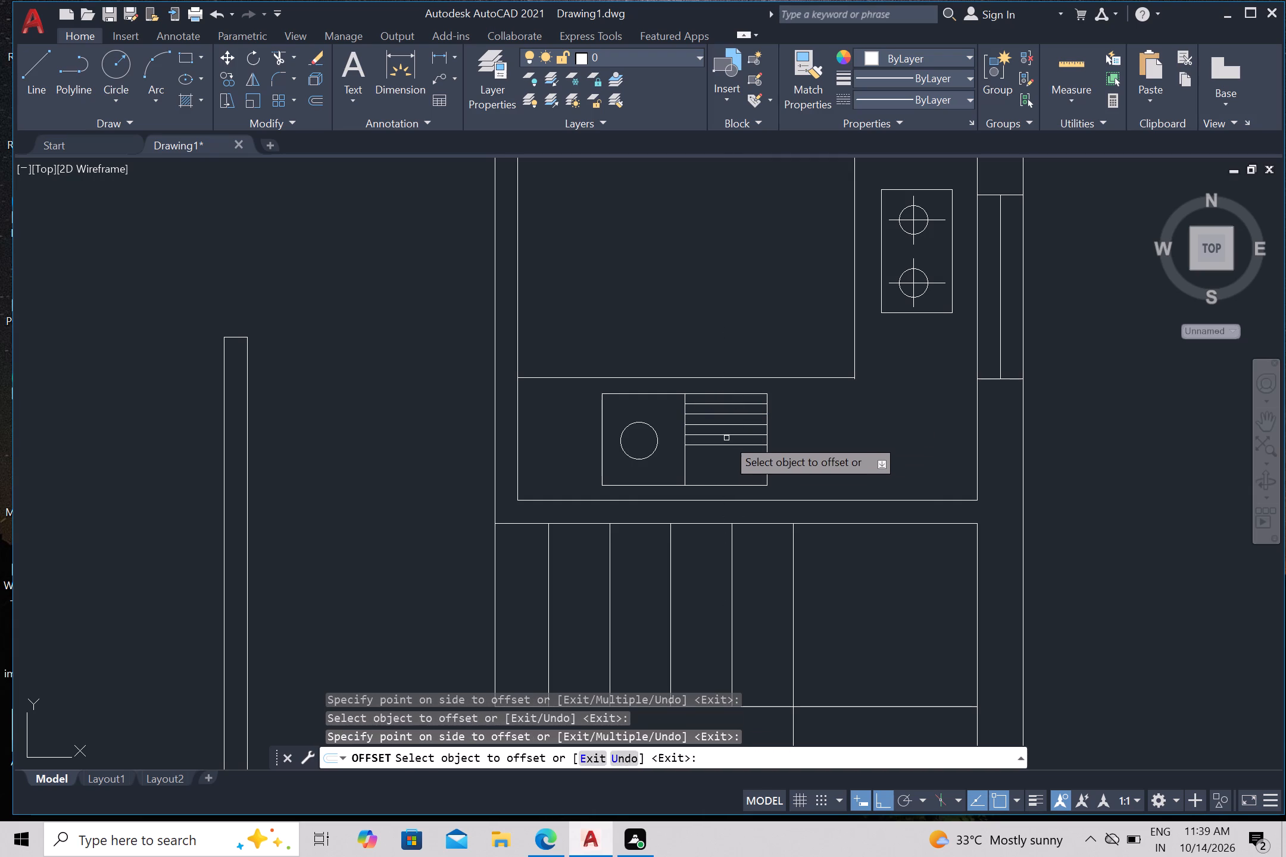
{"action": "left_click", "coordinate": [726, 446]}
{"action": "left_click_drag", "start_coordinate": [726, 458], "coordinate": [726, 472]}
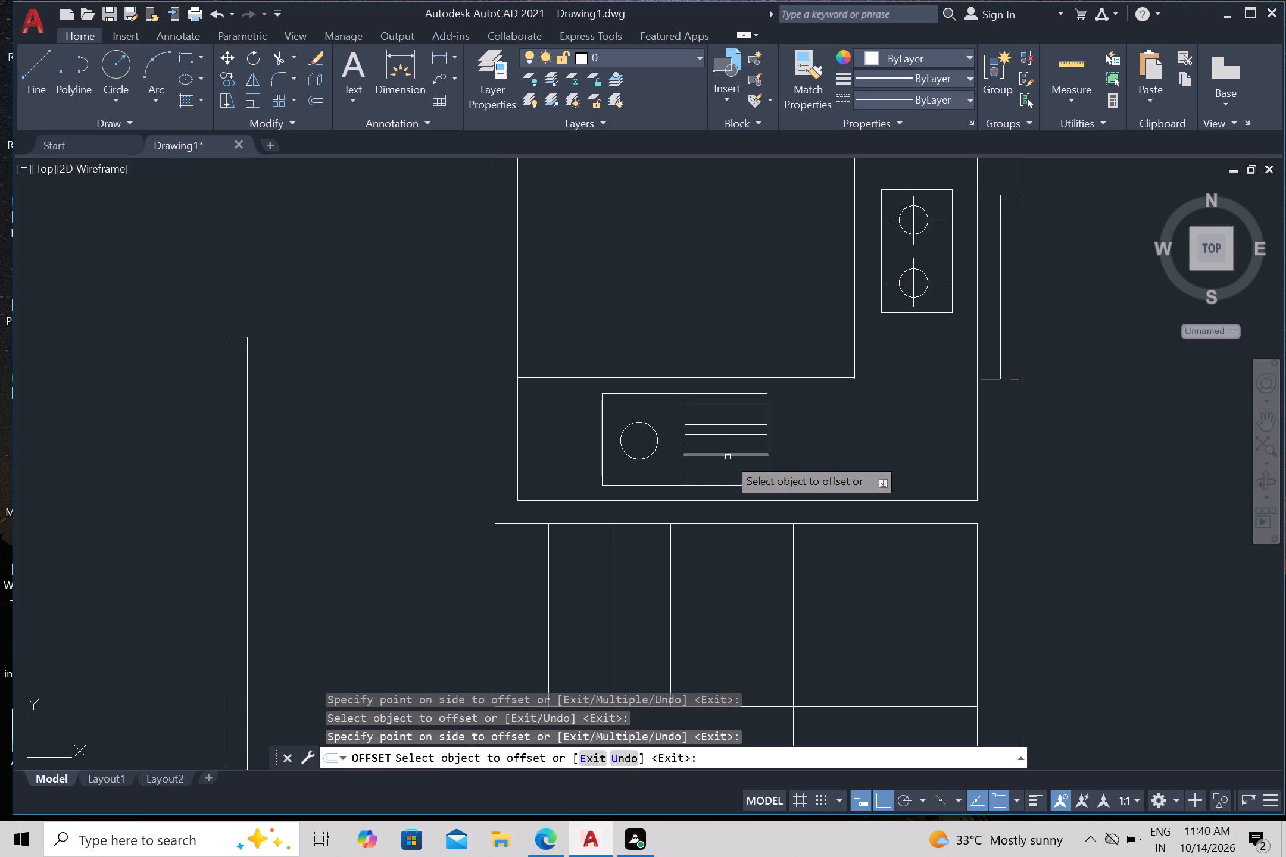
{"action": "left_click", "coordinate": [728, 456]}
{"action": "left_click_drag", "start_coordinate": [728, 458], "coordinate": [728, 467]}
{"action": "left_click", "coordinate": [728, 470]}
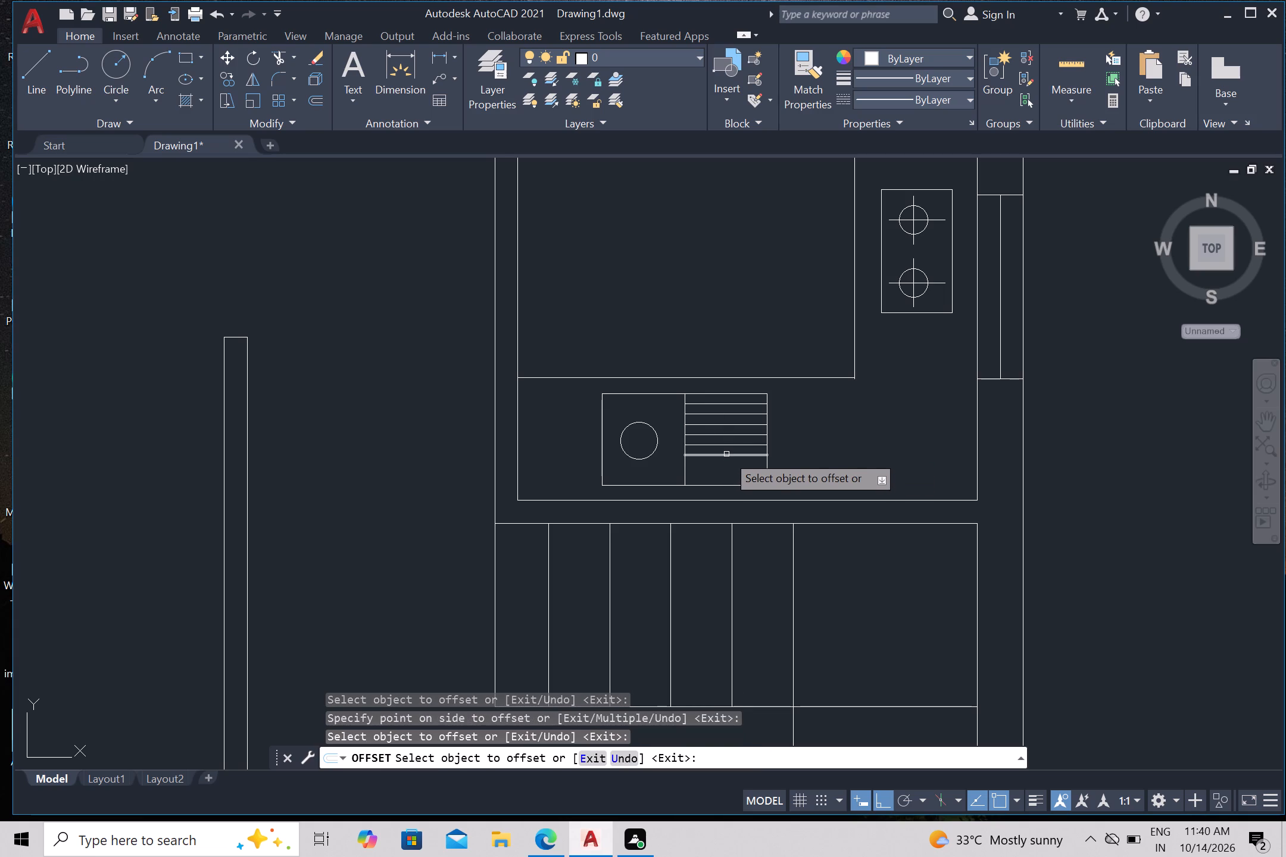
{"action": "left_click", "coordinate": [726, 454]}
{"action": "left_click_drag", "start_coordinate": [726, 463], "coordinate": [726, 487]}
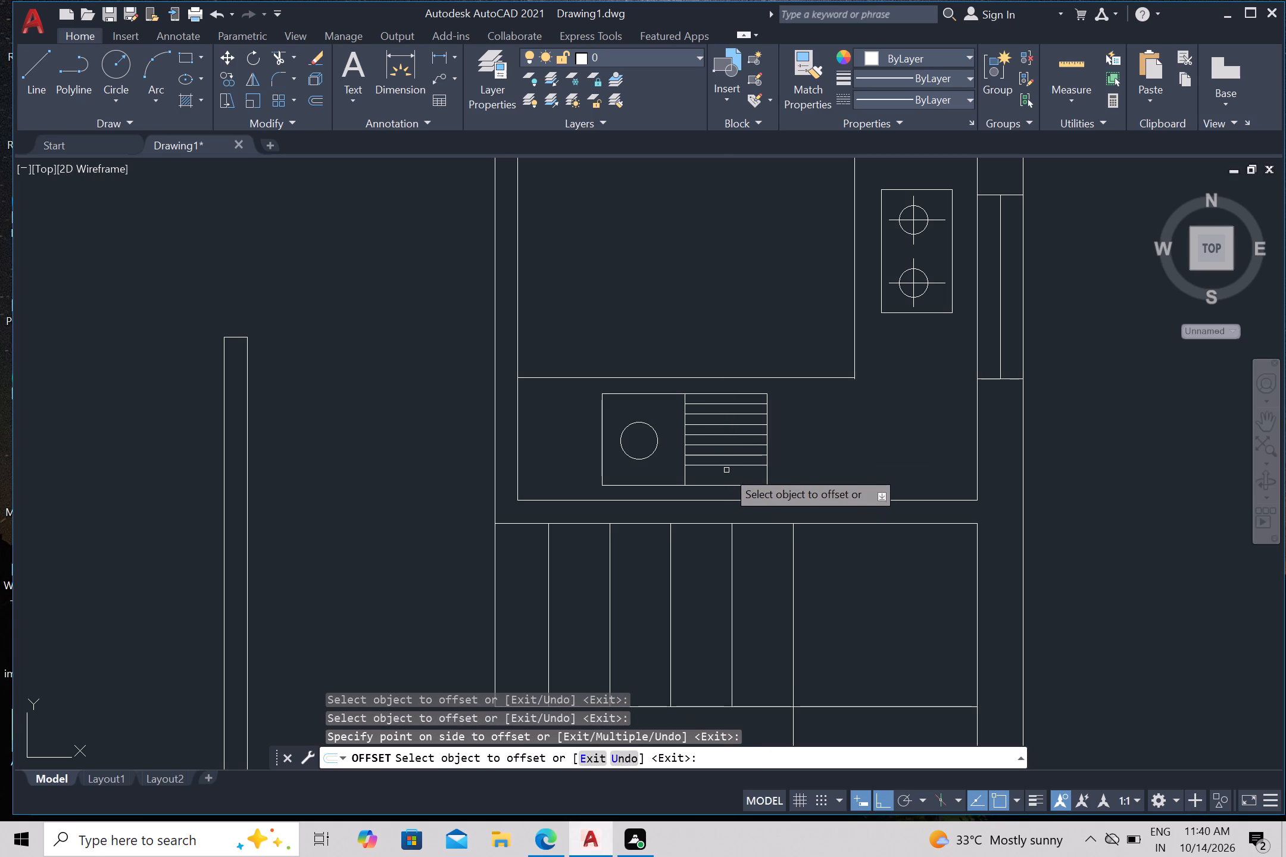
{"action": "left_click", "coordinate": [726, 467]}
{"action": "left_click_drag", "start_coordinate": [726, 473], "coordinate": [725, 481]}
{"action": "left_click_drag", "start_coordinate": [719, 505], "coordinate": [714, 518]}
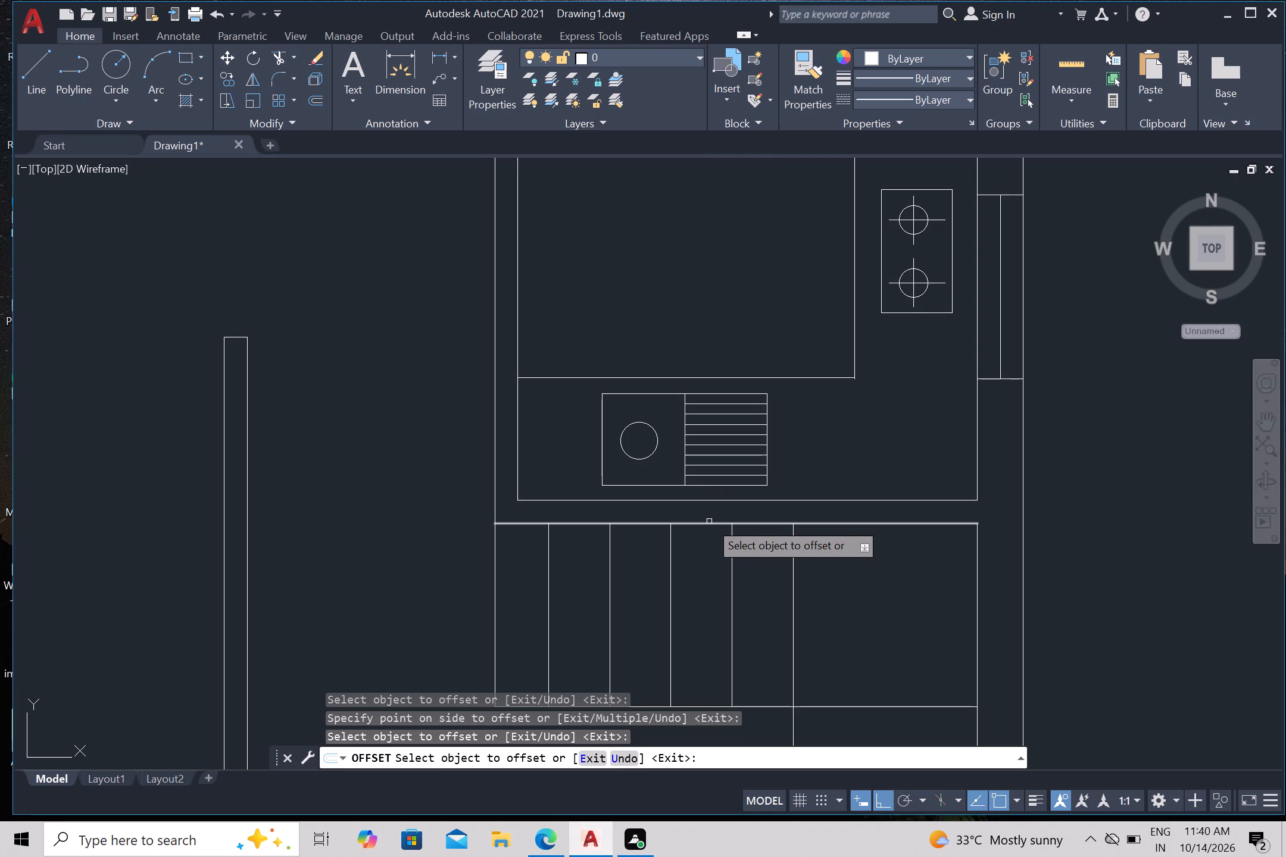
Review the whole floor plan and the free space around it.
{"action": "scroll", "coordinate": [709, 521], "scroll_direction": "down", "scroll_amount": 2}
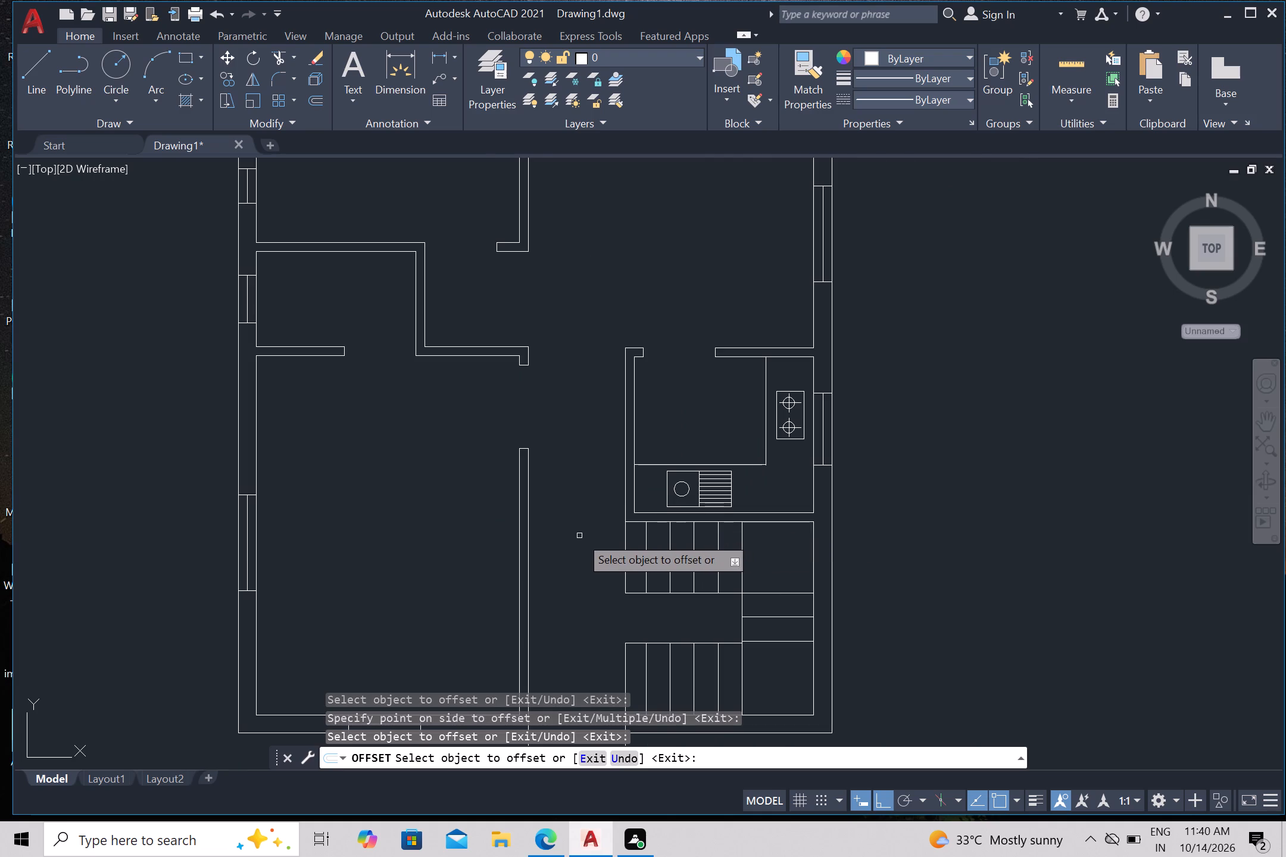
{"action": "scroll", "coordinate": [580, 531], "scroll_direction": "down", "scroll_amount": 1}
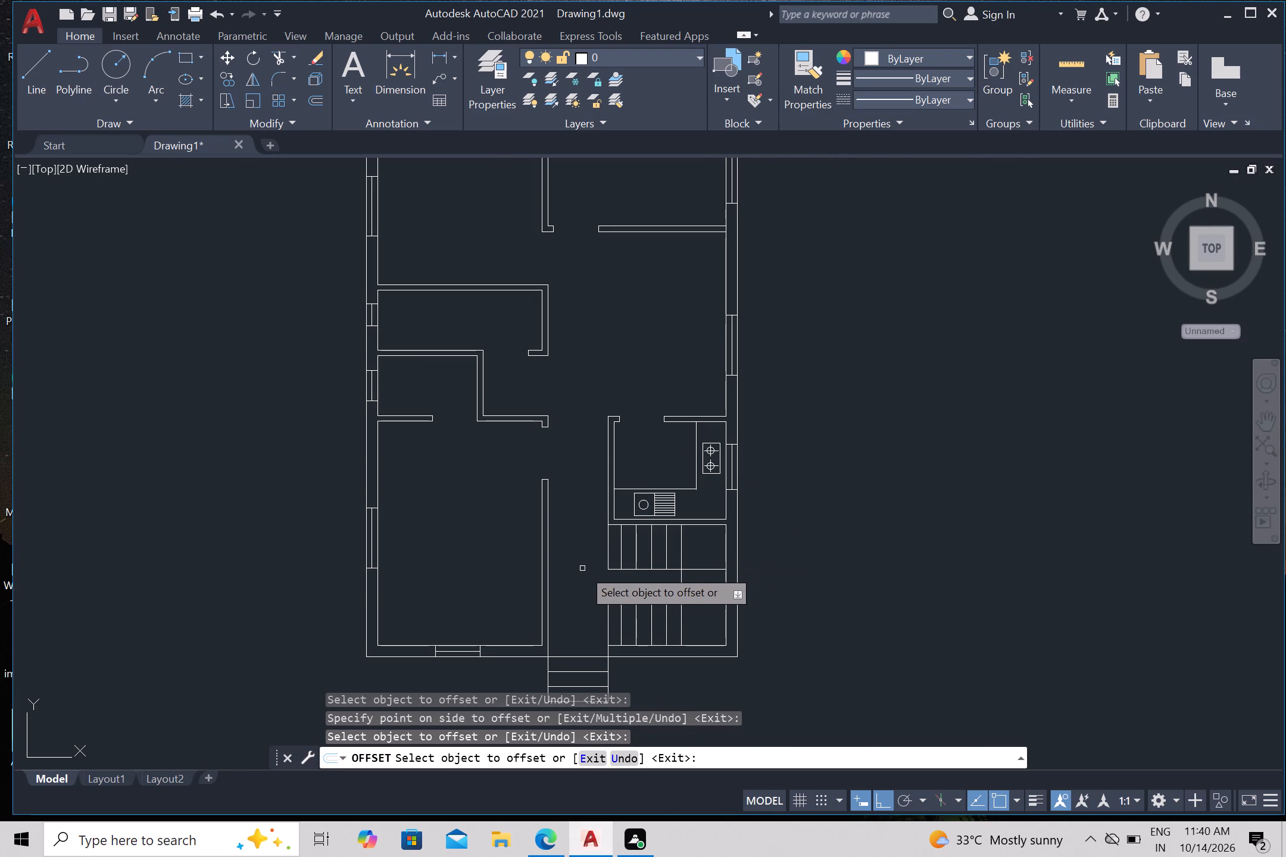
{"action": "middle_click_drag", "start_coordinate": [582, 564], "coordinate": [584, 498]}
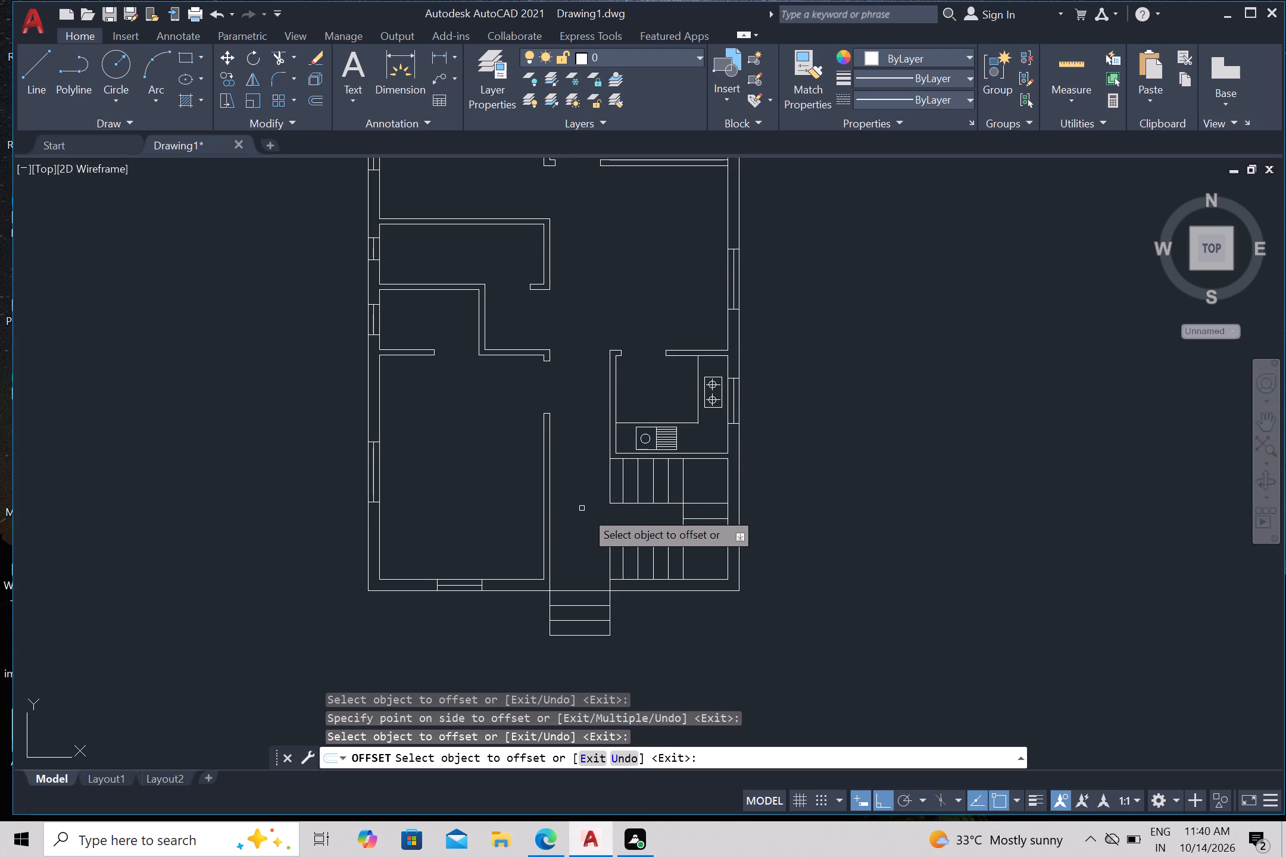
{"action": "scroll", "coordinate": [835, 468], "scroll_direction": "down", "scroll_amount": 1}
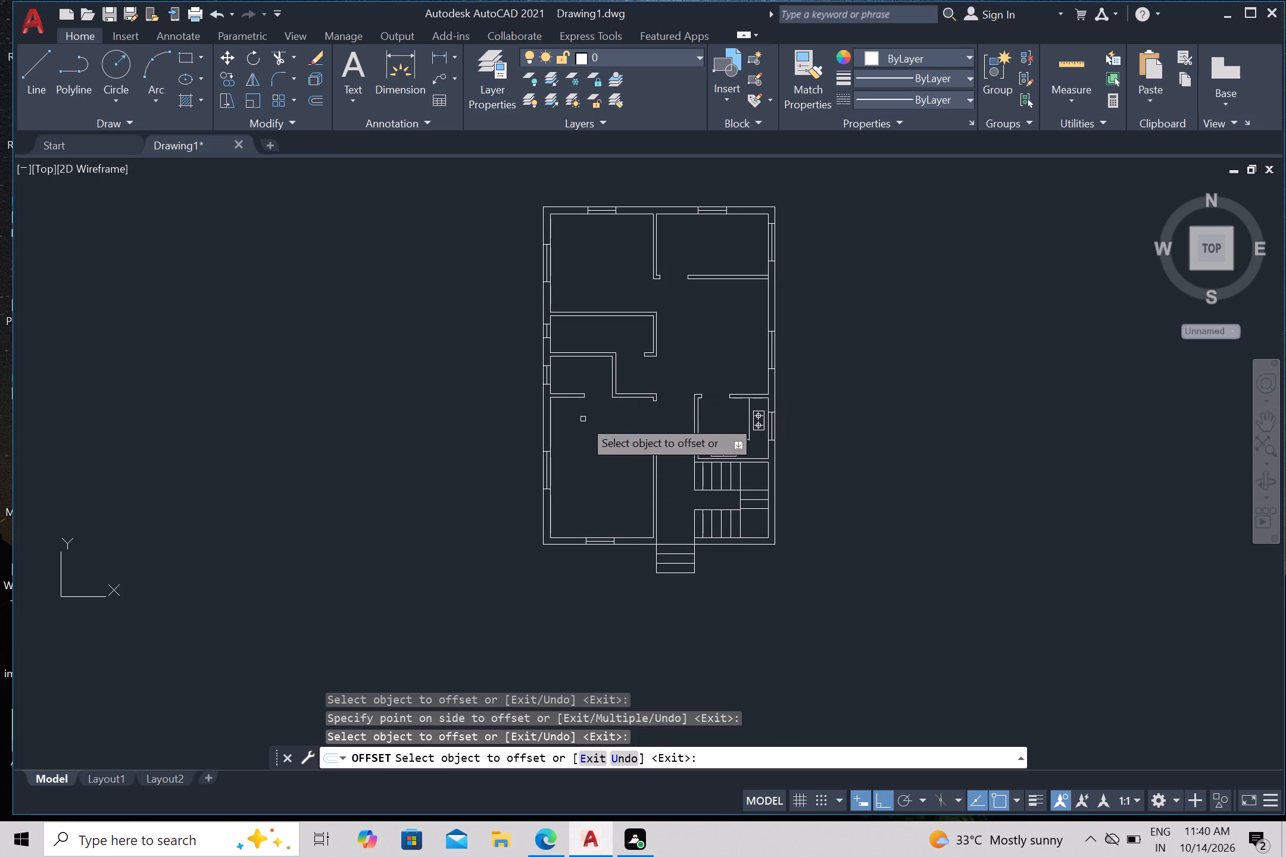
{"action": "scroll", "coordinate": [583, 447], "scroll_direction": "up", "scroll_amount": 1}
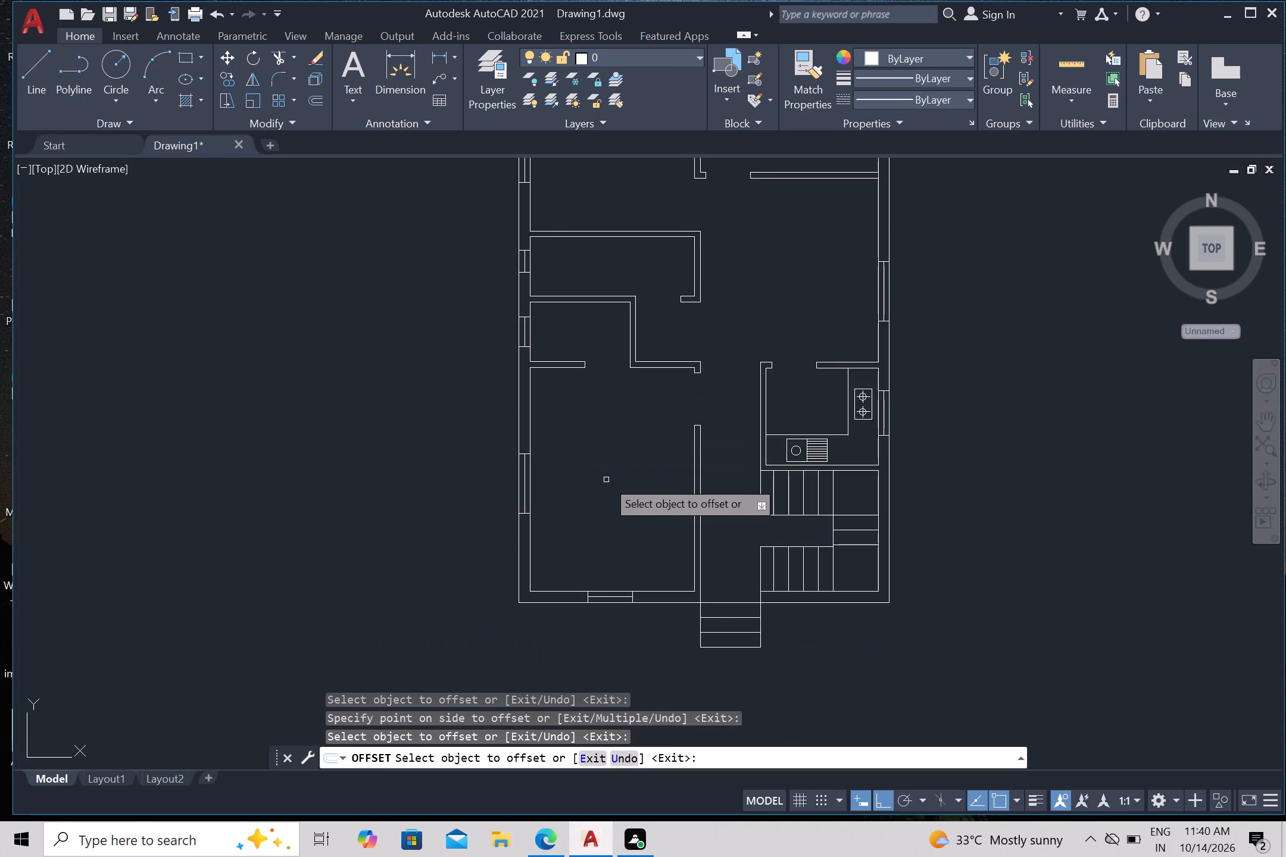
{"action": "scroll", "coordinate": [606, 480], "scroll_direction": "down", "scroll_amount": 1}
{"action": "middle_click_drag", "start_coordinate": [609, 479], "coordinate": [612, 533]}
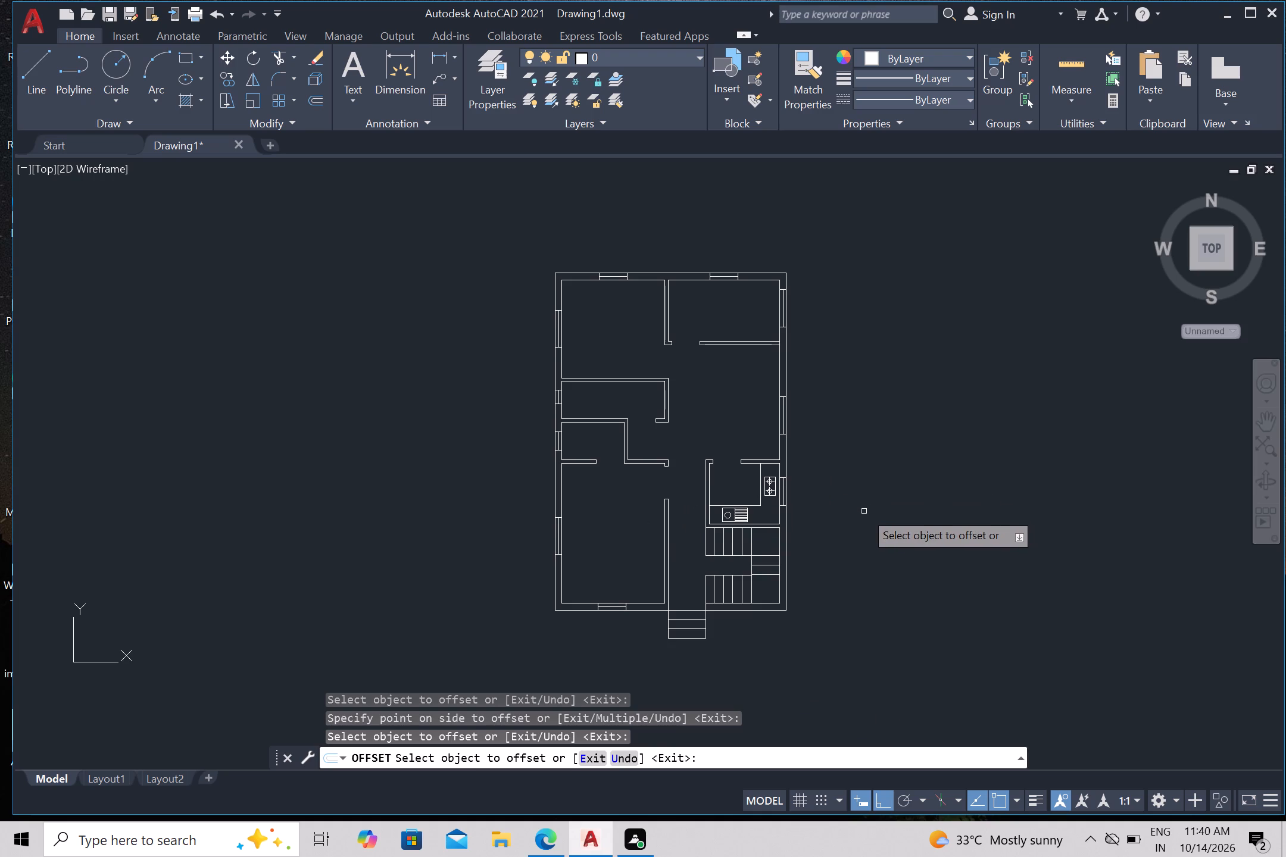
{"action": "middle_click_drag", "start_coordinate": [848, 569], "coordinate": [860, 589]}
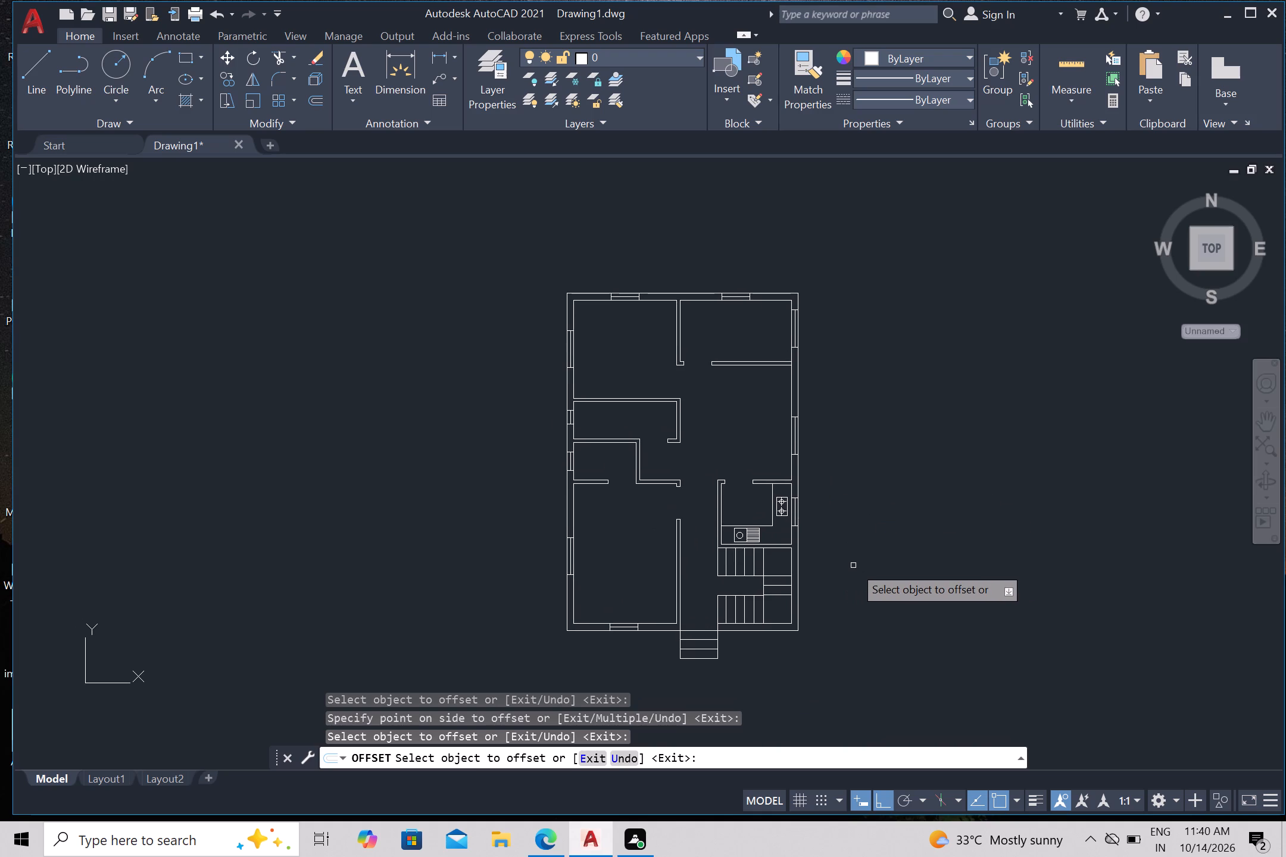
{"action": "middle_click_drag", "start_coordinate": [839, 569], "coordinate": [836, 523]}
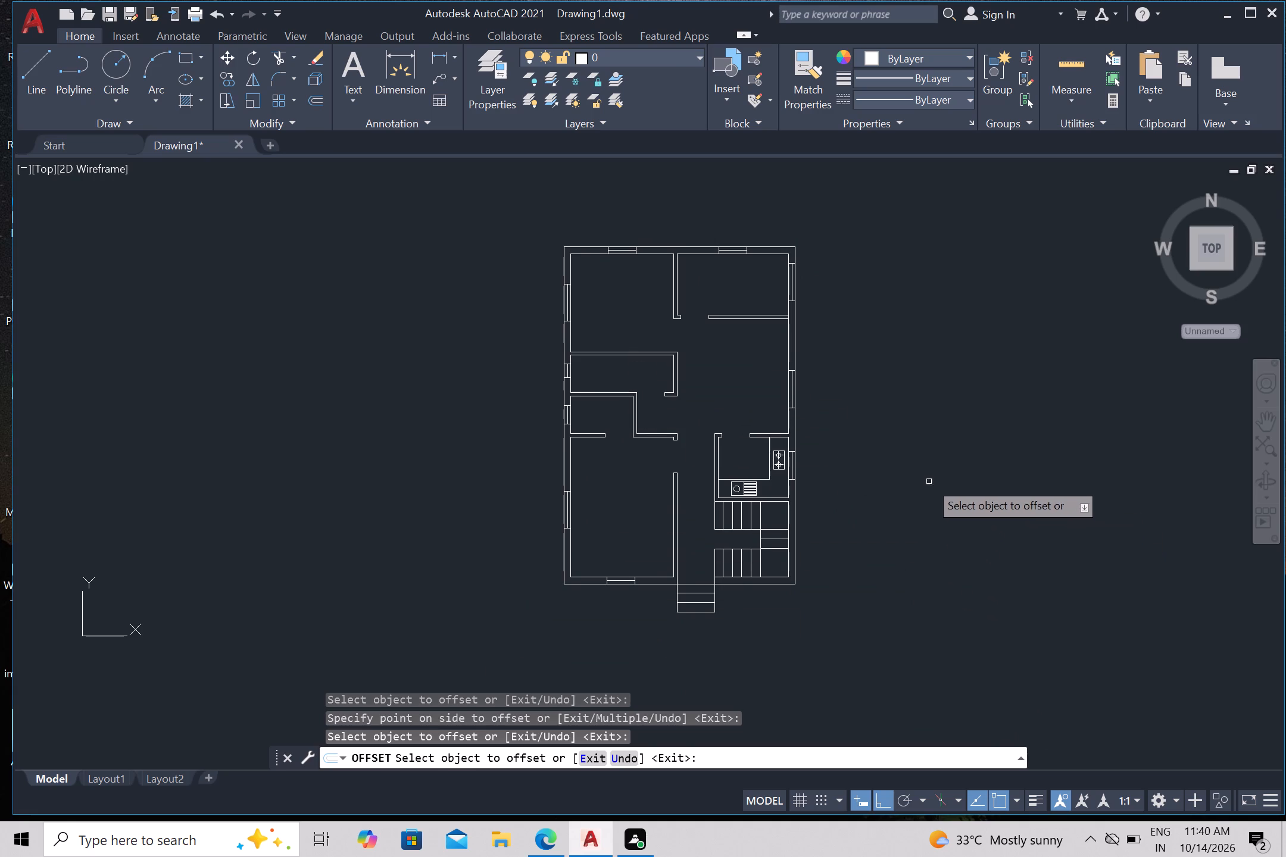
{"action": "key", "text": "Escape"}
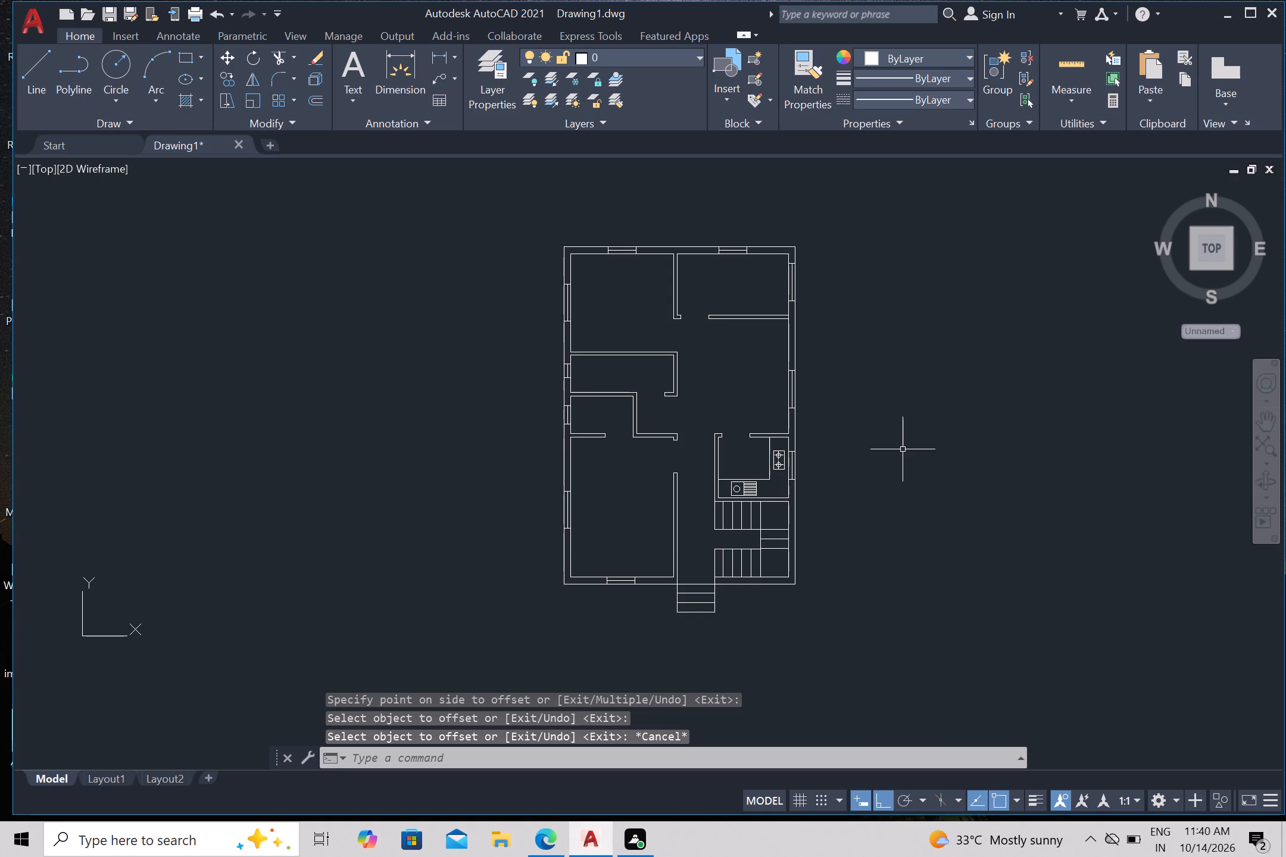
Draw a closed rectangle of lines, 6' wide and 8' high, in the empty space to the right of the floor plan.
{"action": "key", "text": "l"}
{"action": "key", "text": "Return"}
{"action": "left_click", "coordinate": [891, 339]}
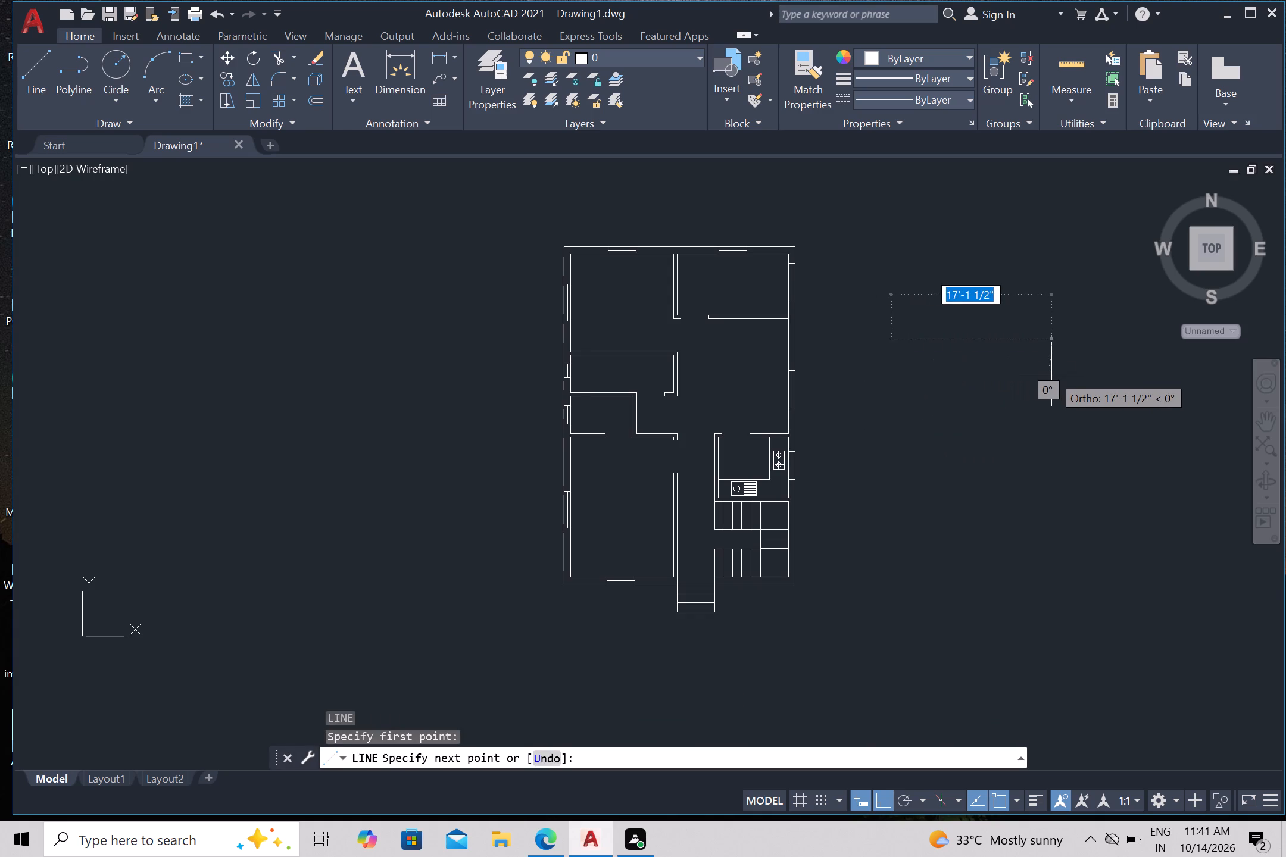
{"action": "type", "text": "6'"}
{"action": "key", "text": "Return"}
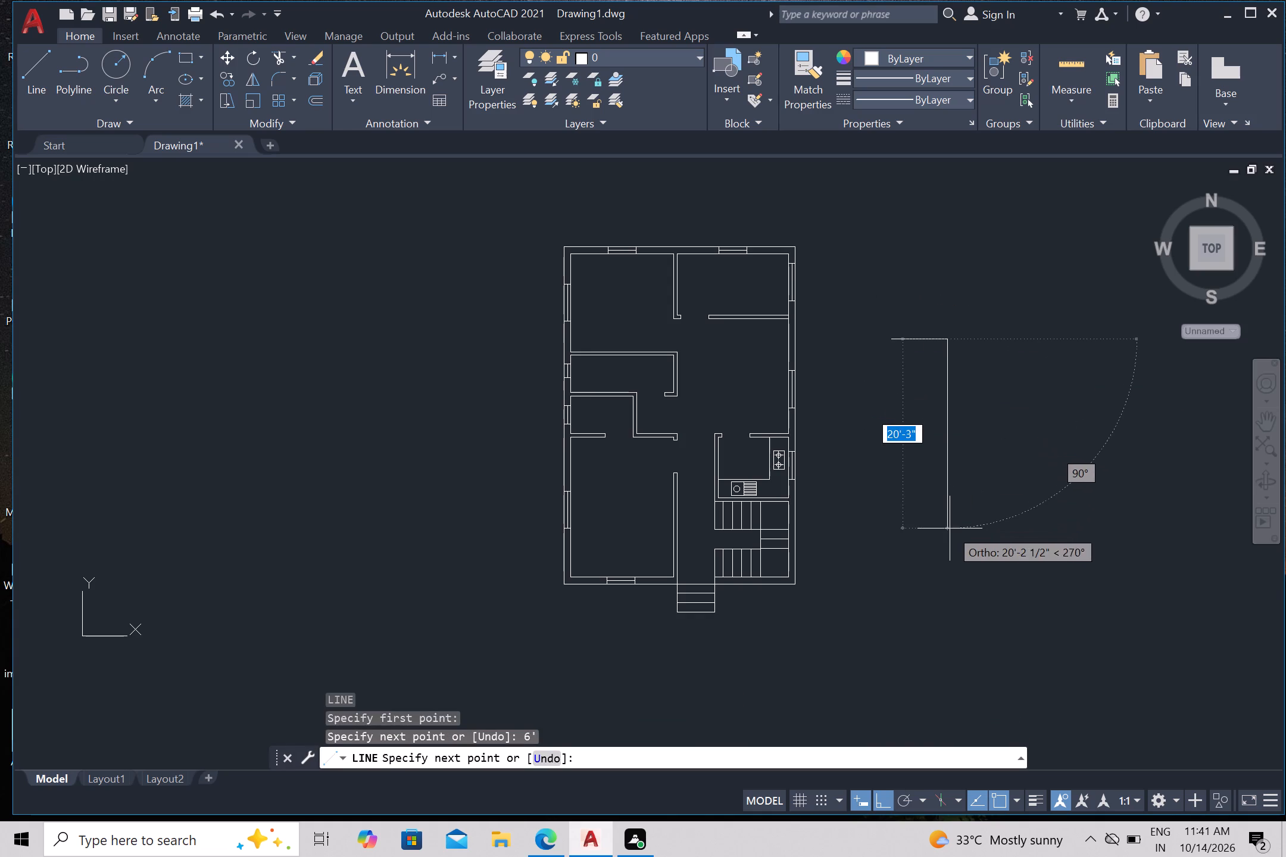
{"action": "type", "text": "8'"}
{"action": "key", "text": "Return"}
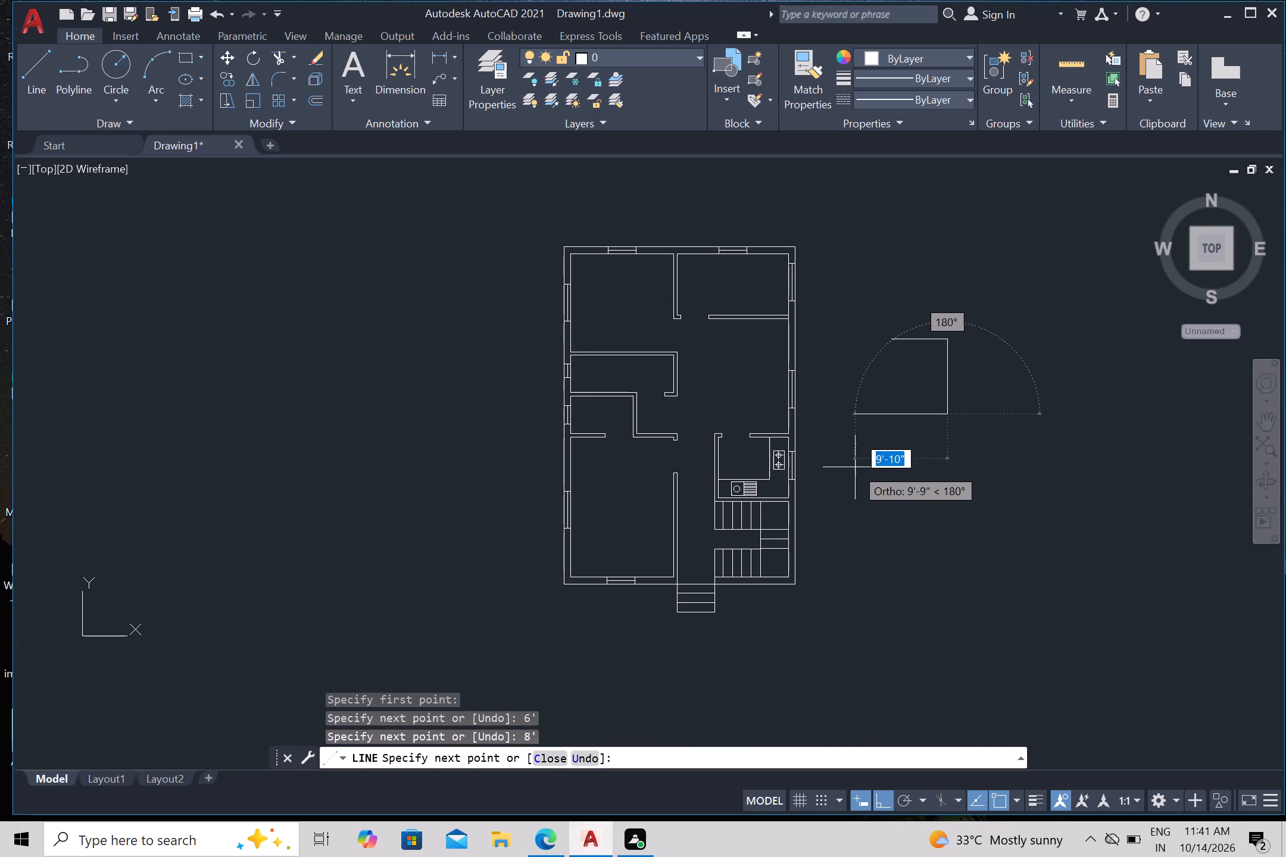
{"action": "type", "text": "6'"}
{"action": "key", "text": "Return"}
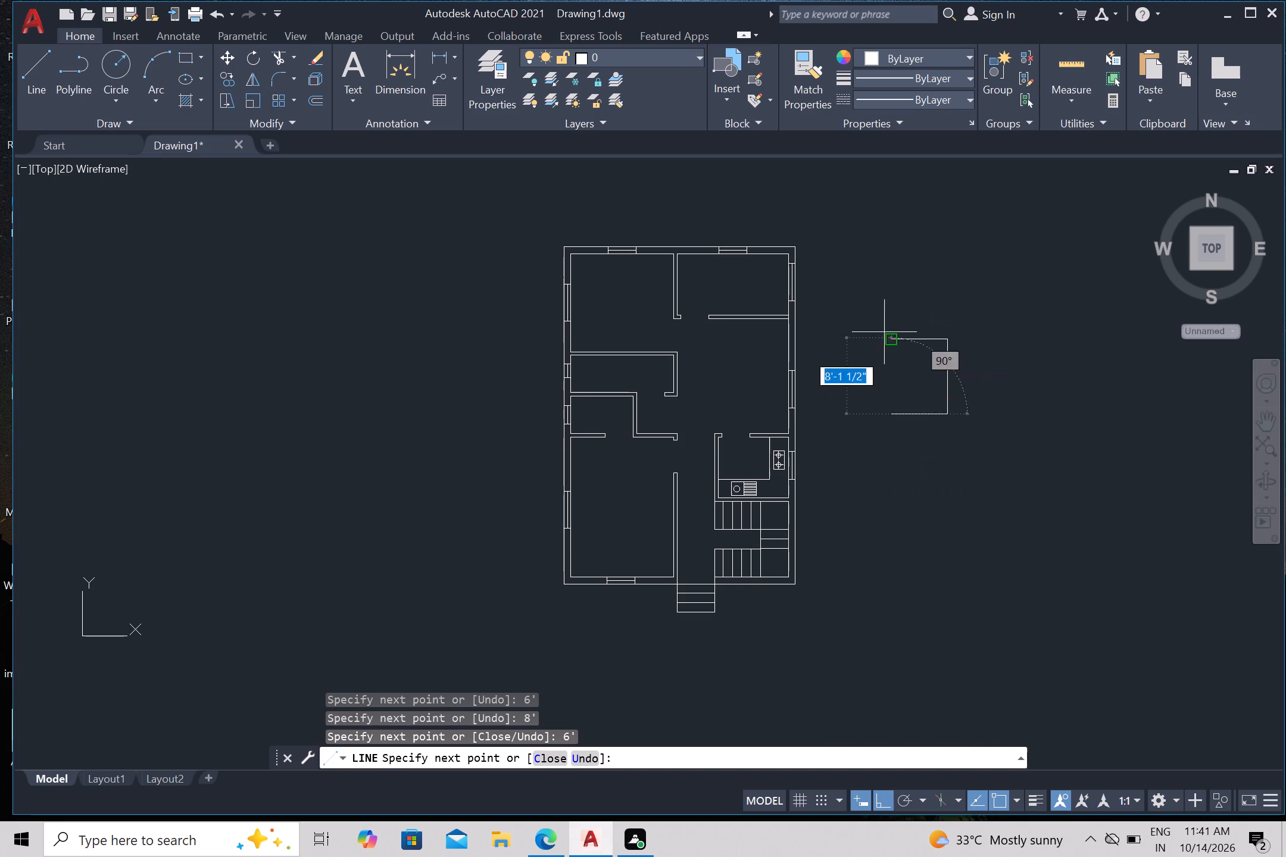
{"action": "key", "text": "c"}
{"action": "key", "text": "Return"}
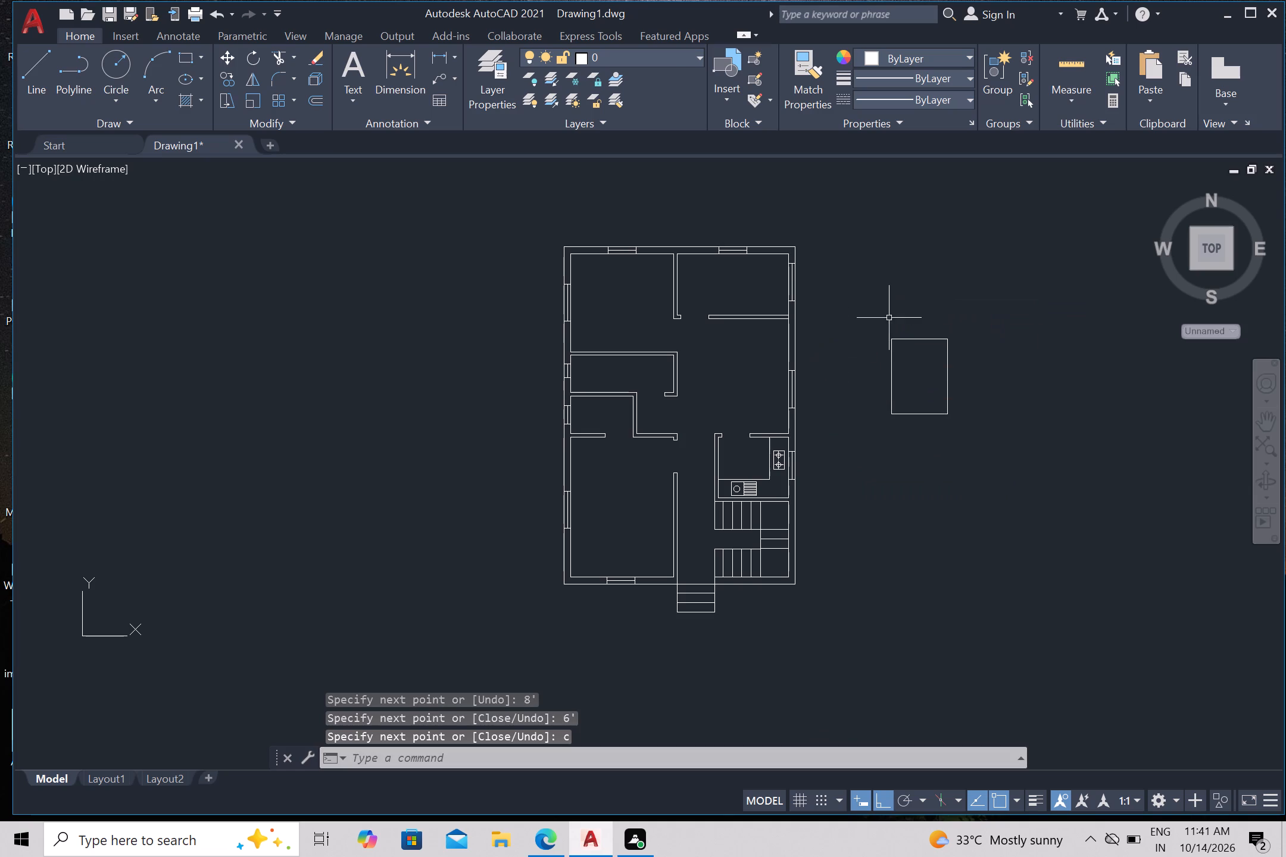
Offset the top edge of the 6' by 8' rectangle 2" downward into the rectangle.
{"action": "scroll", "coordinate": [911, 365], "scroll_direction": "up", "scroll_amount": 1}
{"action": "key", "text": "Escape"}
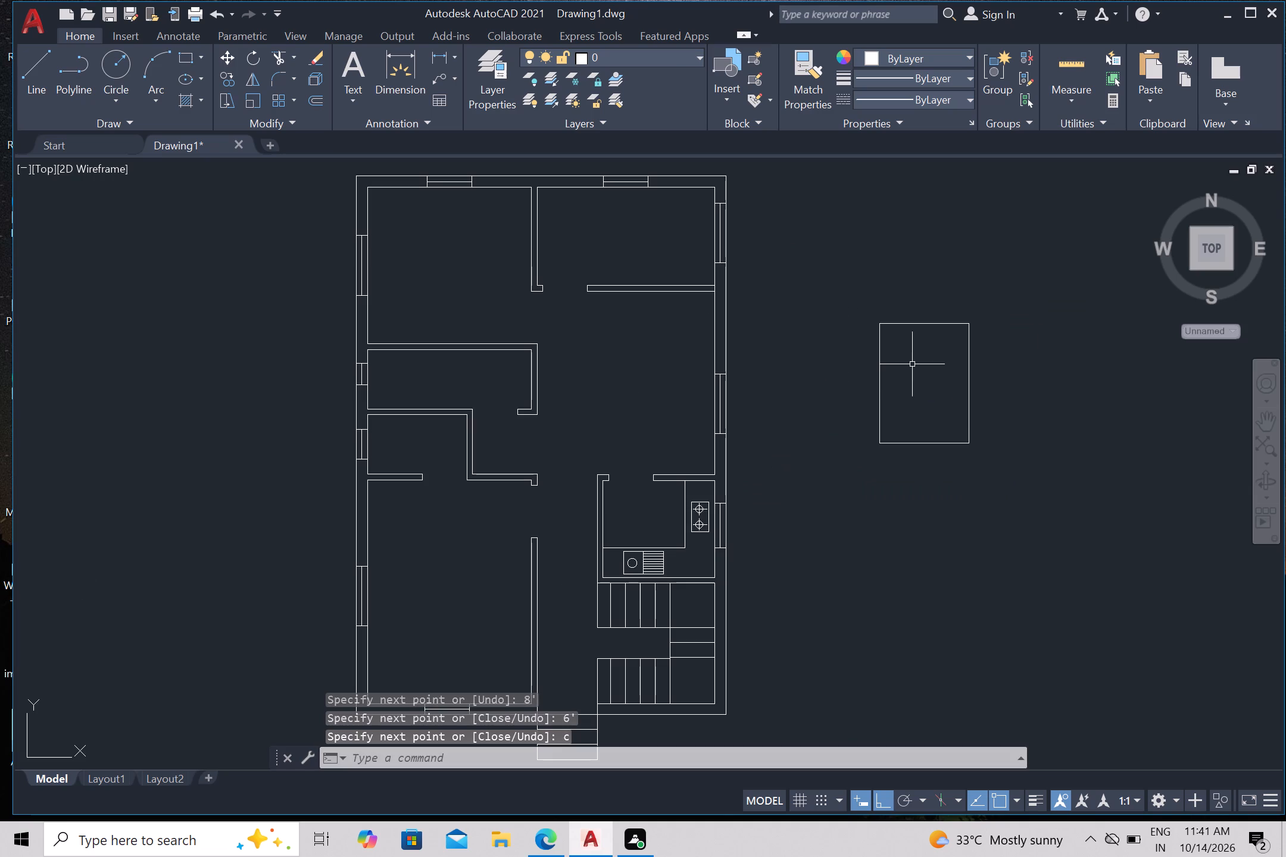
{"action": "key", "text": "o"}
{"action": "key", "text": "Return"}
{"action": "key", "text": "Return"}
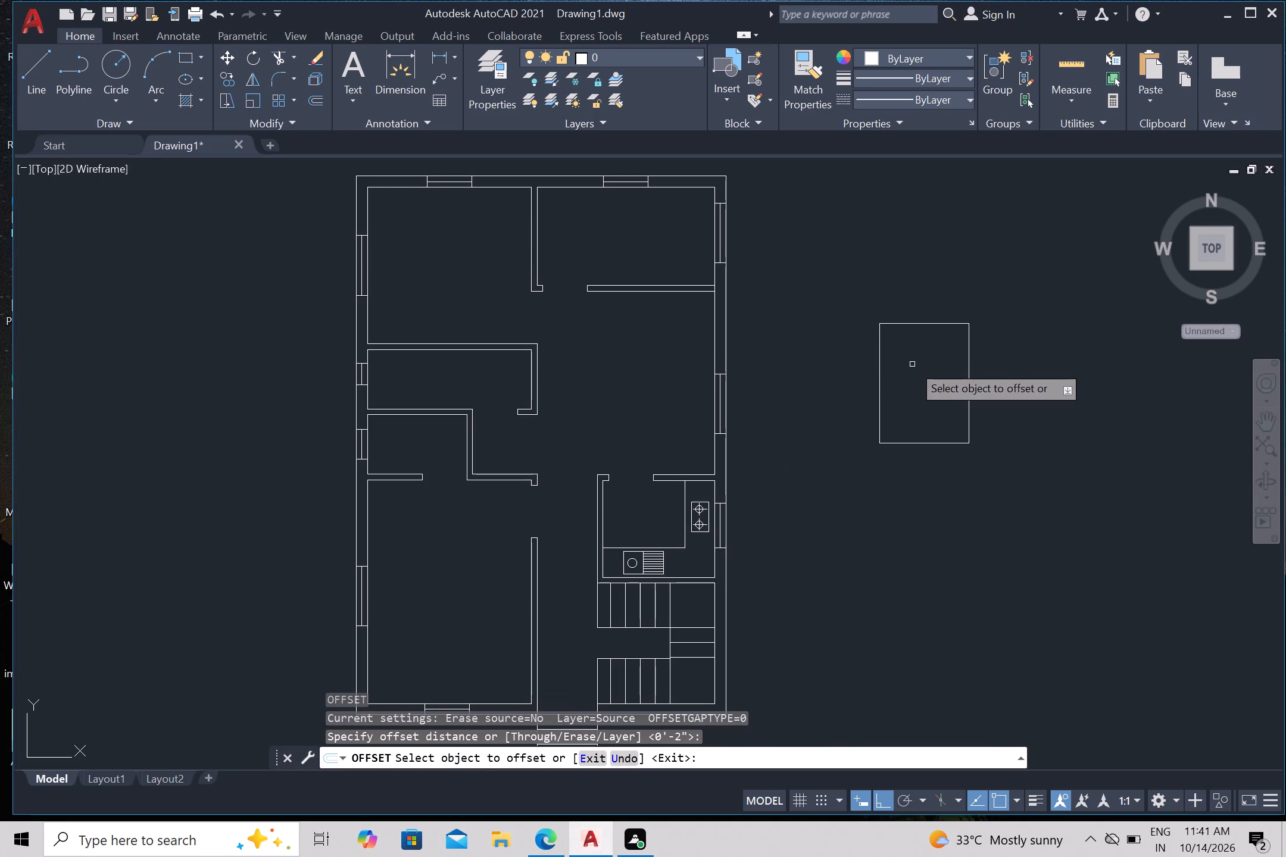
{"action": "left_click", "coordinate": [914, 324]}
{"action": "left_click_drag", "start_coordinate": [908, 390], "coordinate": [909, 397]}
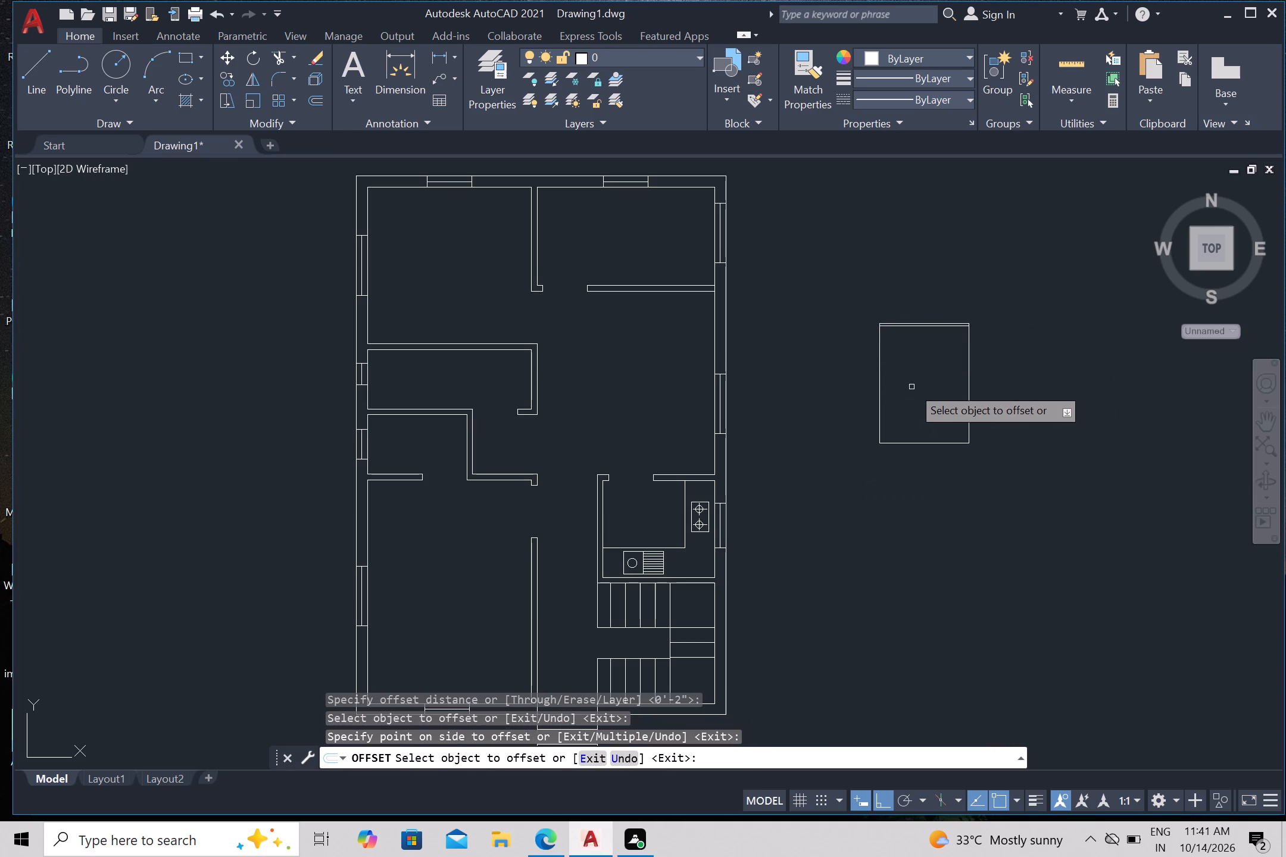
Offset the inner line just below the rectangle's top edge 2' further downward.
{"action": "scroll", "coordinate": [919, 330], "scroll_direction": "up", "scroll_amount": 2}
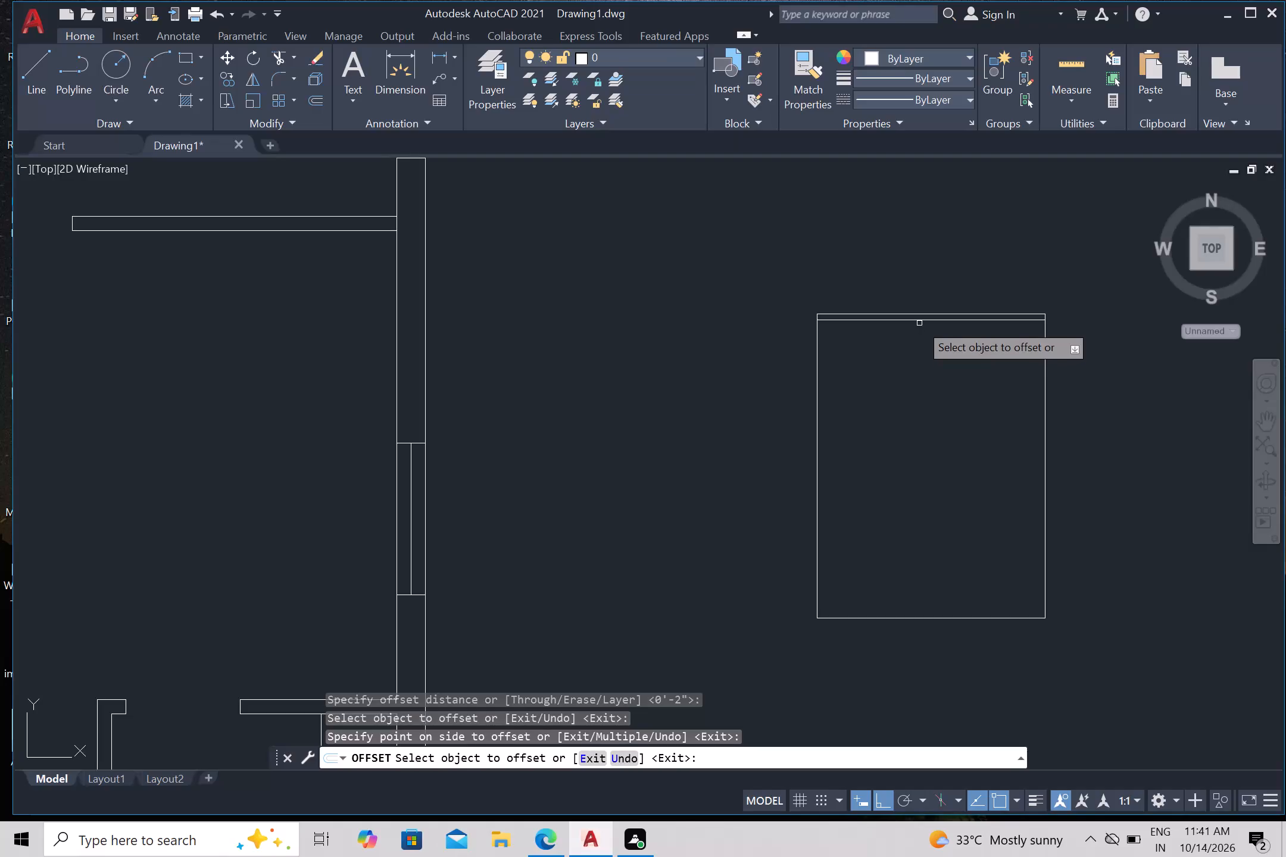
{"action": "left_click", "coordinate": [919, 322]}
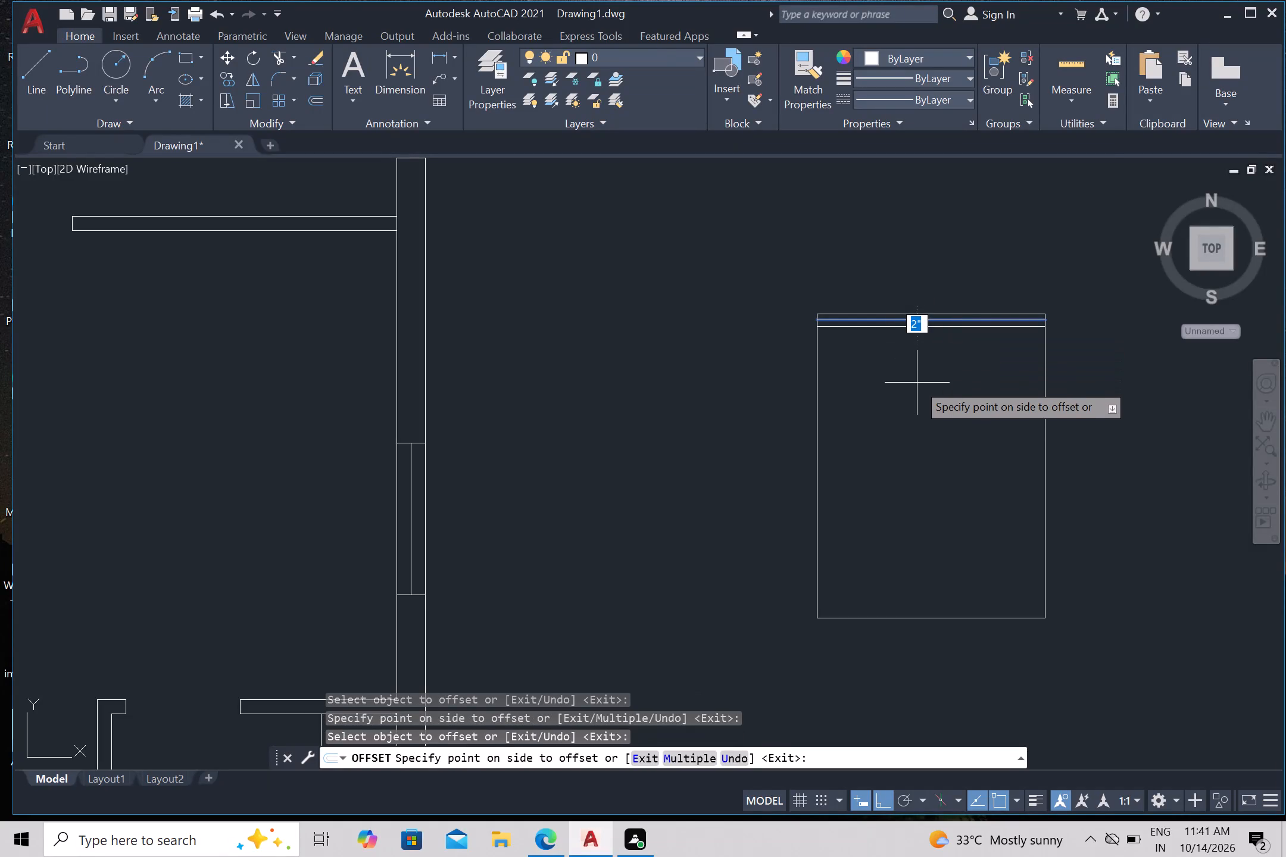
{"action": "key", "text": "2"}
{"action": "key", "text": "apostrophe"}
{"action": "key", "text": "Return"}
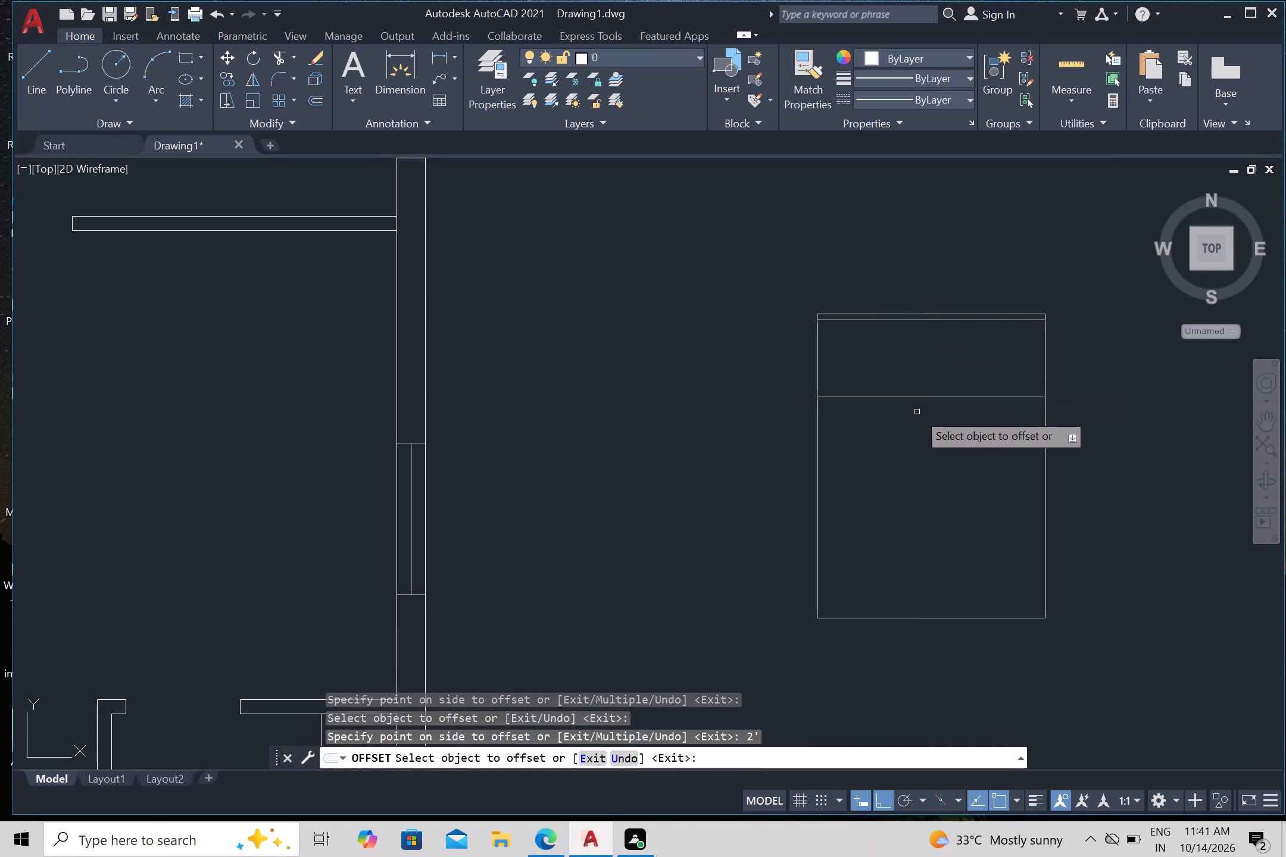
{"action": "key", "text": "Escape"}
Draw a vertical line from the midpoint of the 2' offset line up to the midpoint of the inner line near the top edge.
{"action": "key", "text": "l"}
{"action": "key", "text": "Return"}
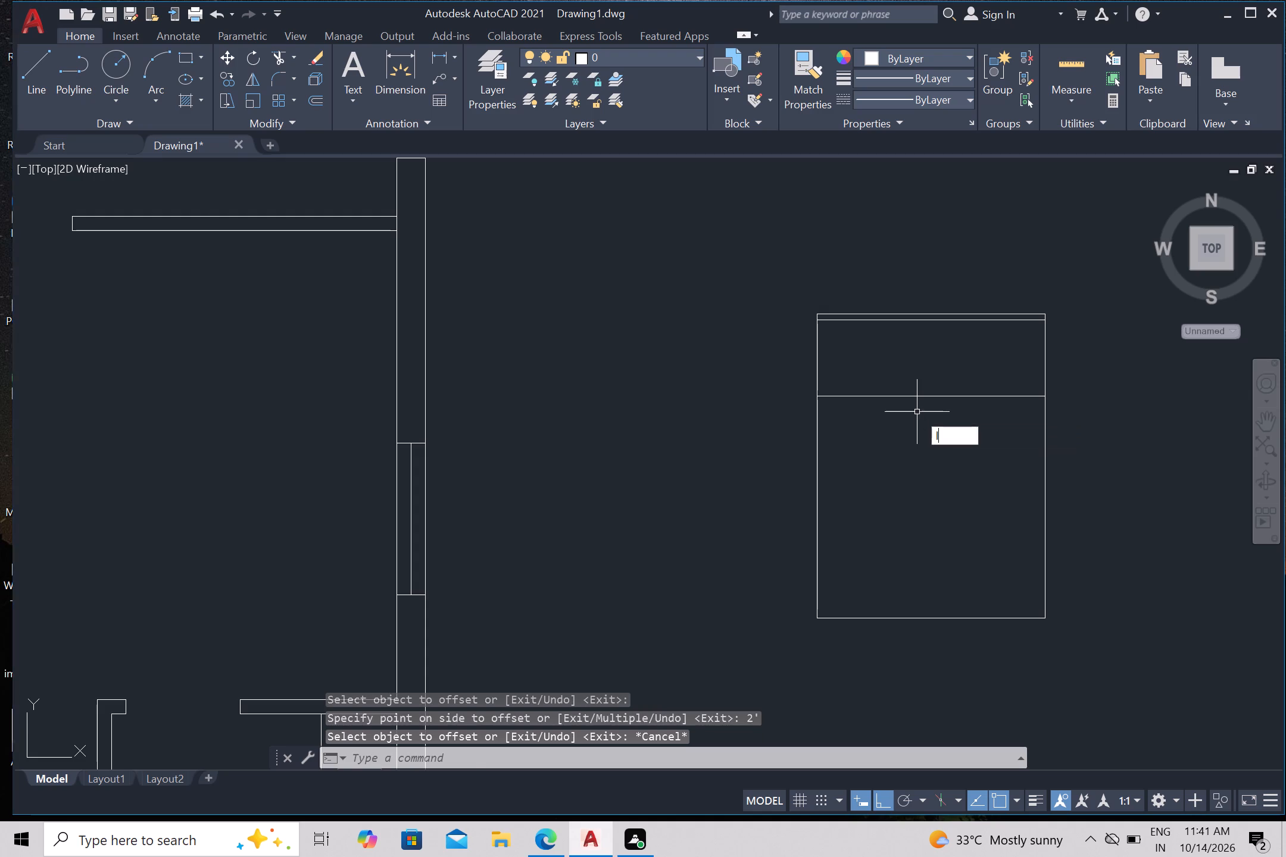
{"action": "left_click", "coordinate": [928, 399]}
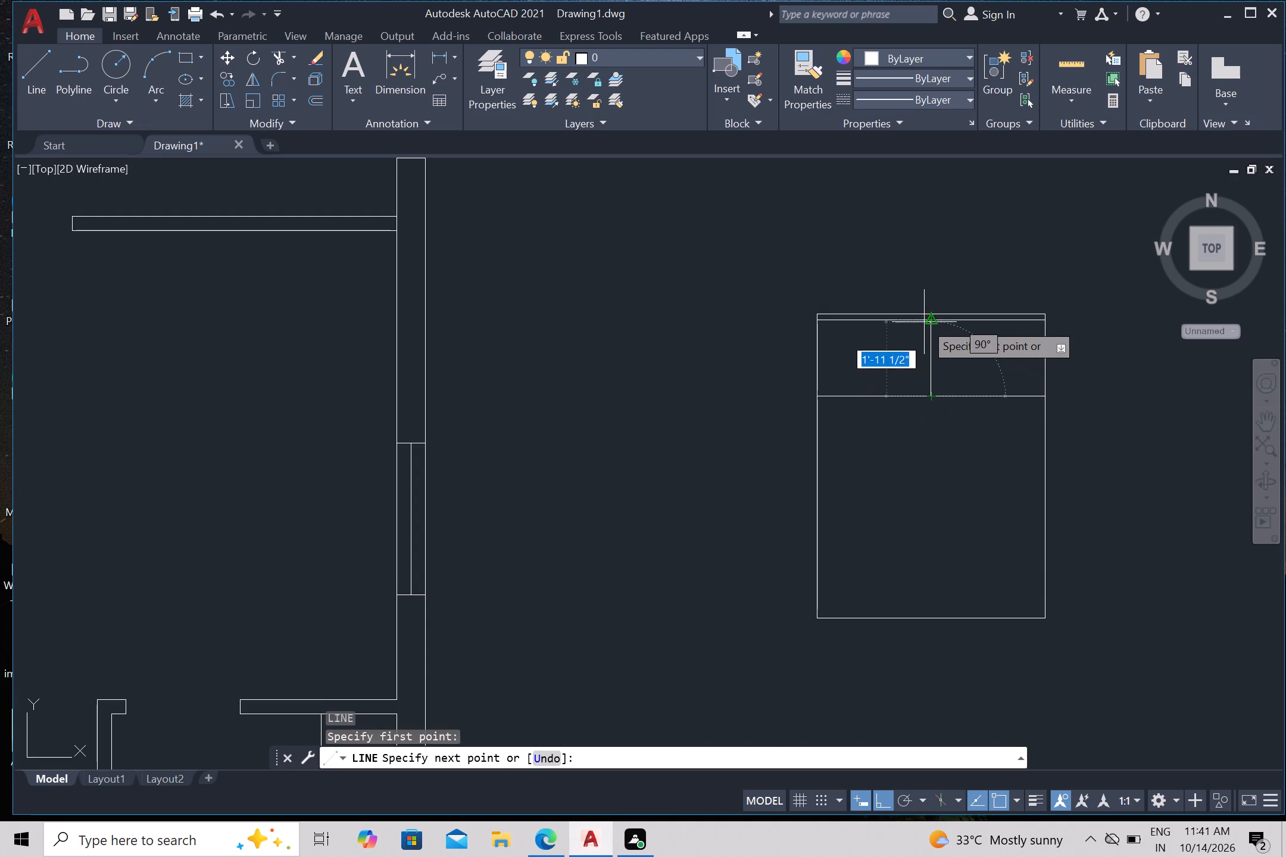
{"action": "left_click", "coordinate": [927, 318]}
{"action": "key", "text": "Escape"}
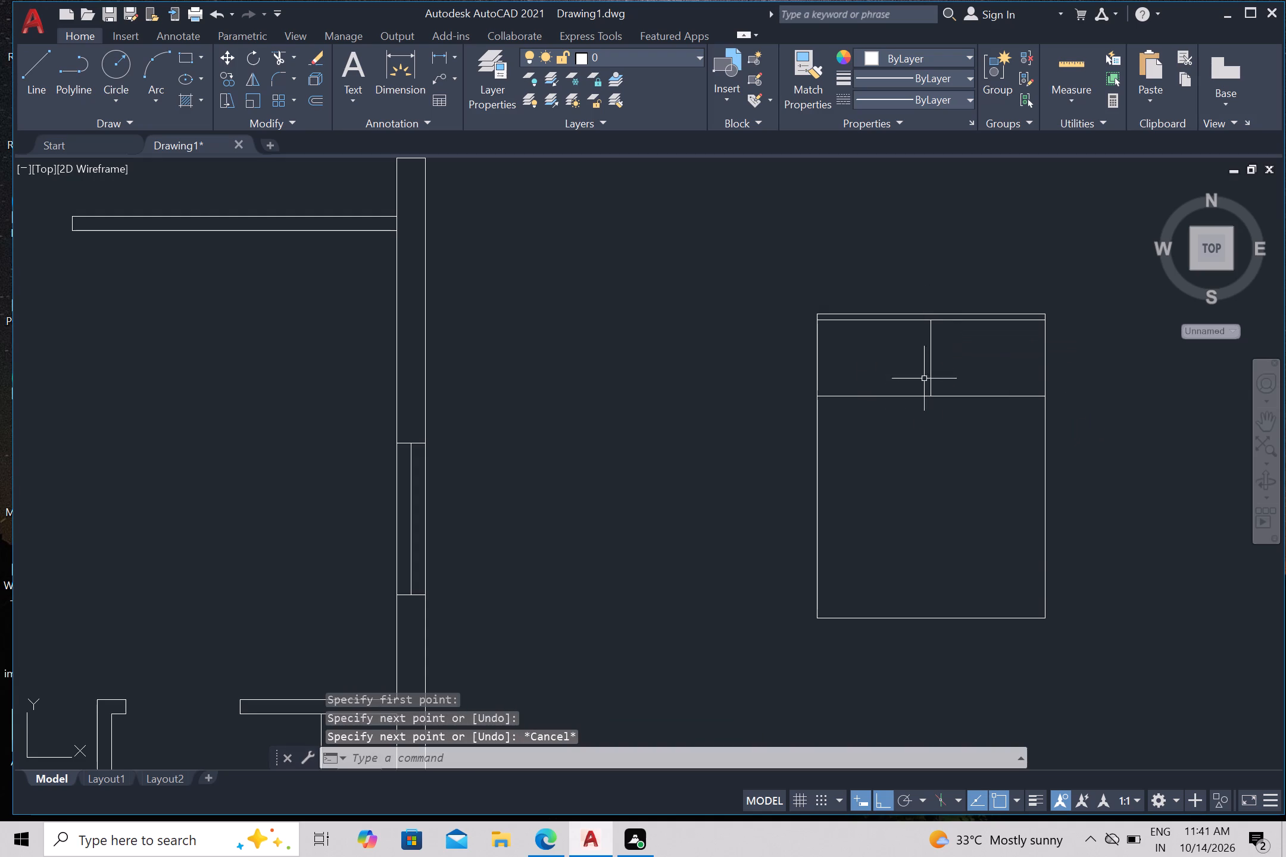
Draw connected lines from the 2' offset line's midpoint to the bed's left edge midpoint, across to the right edge midpoint, and back.
{"action": "key", "text": "l"}
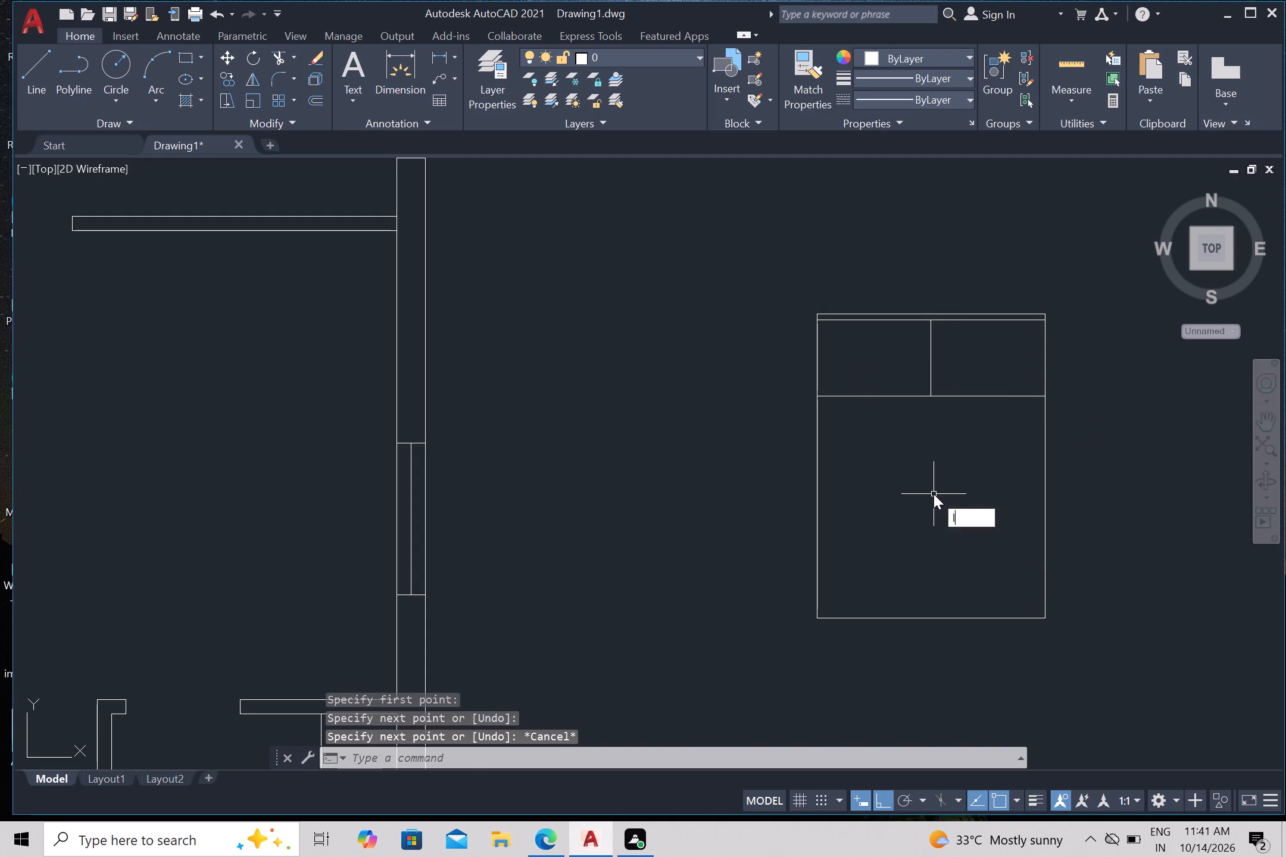
{"action": "key", "text": "Return"}
{"action": "left_click", "coordinate": [929, 395]}
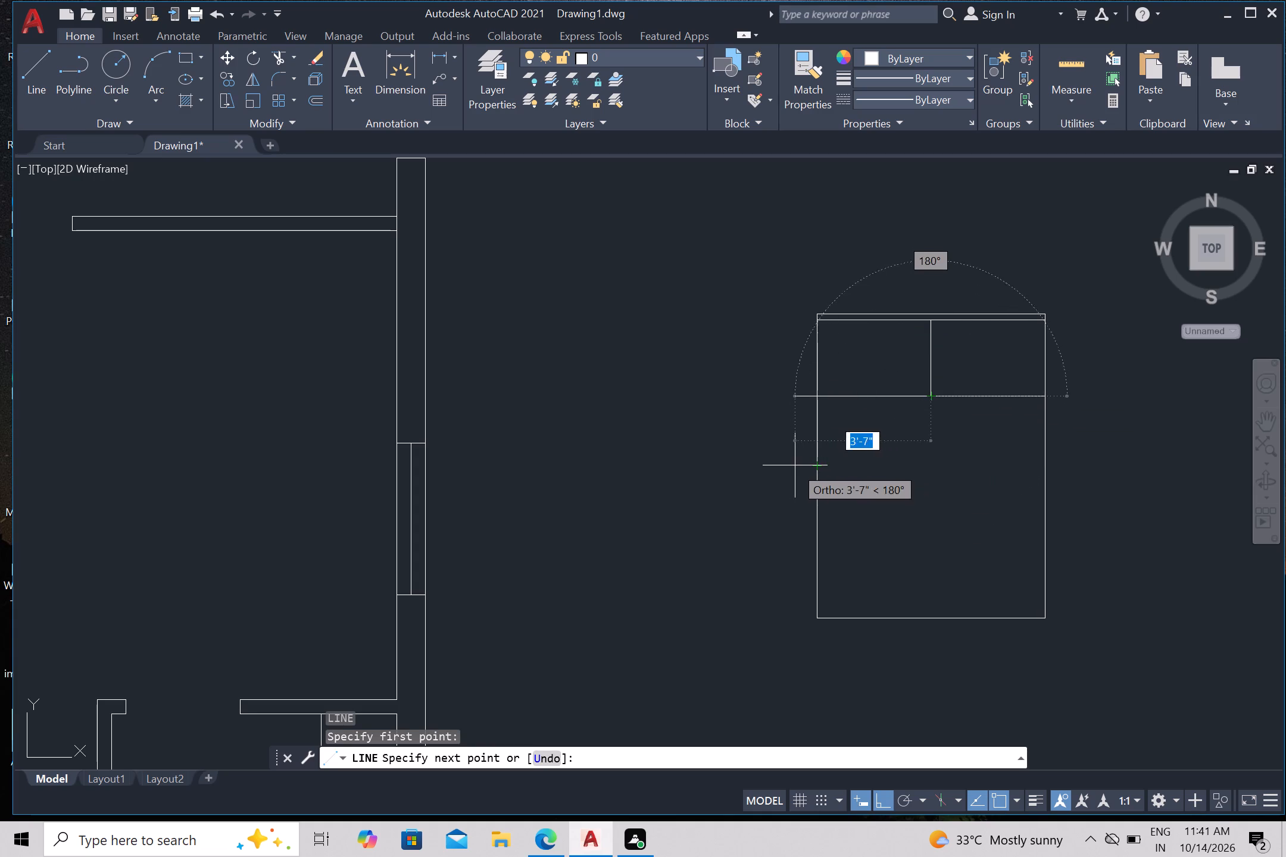
{"action": "scroll", "coordinate": [822, 464], "scroll_direction": "up", "scroll_amount": 2}
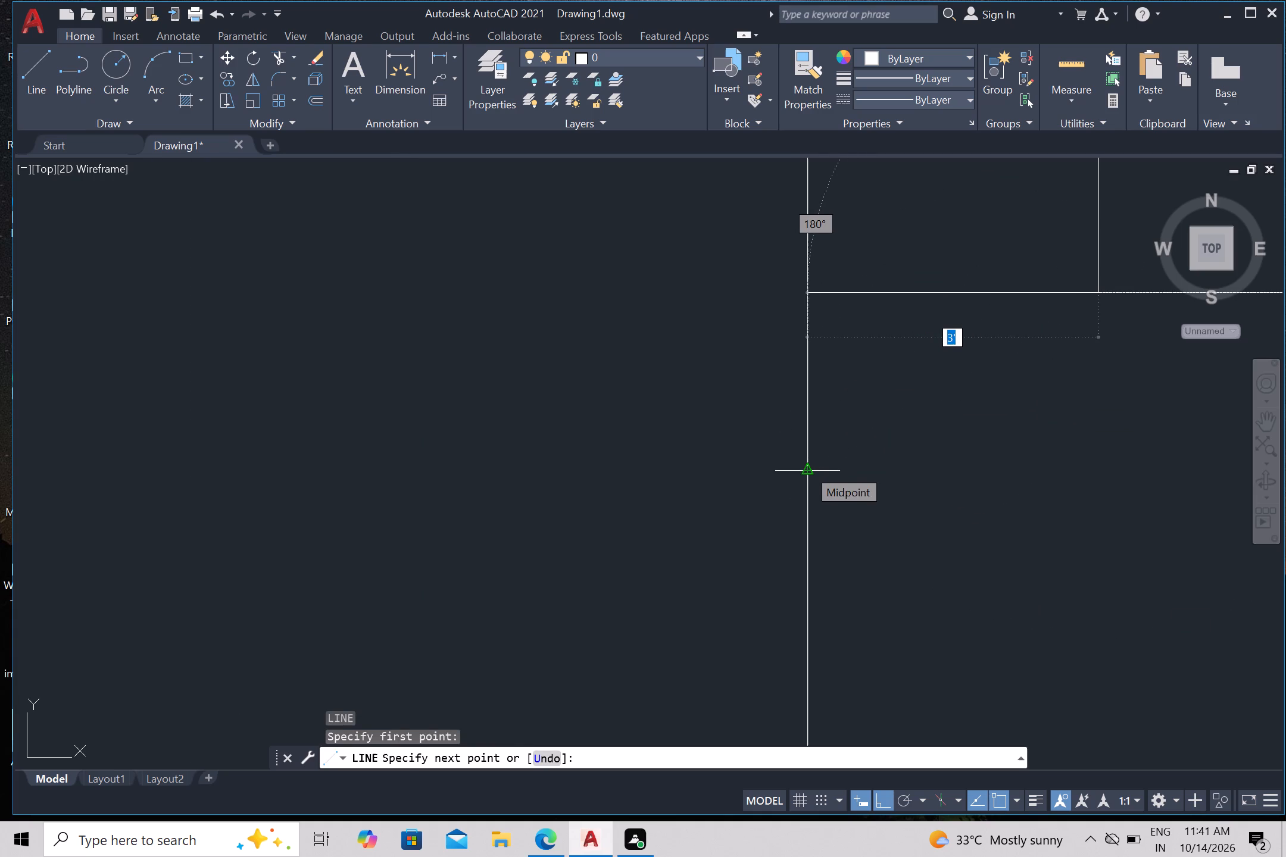
{"action": "left_click", "coordinate": [807, 468]}
{"action": "scroll", "coordinate": [823, 472], "scroll_direction": "down", "scroll_amount": 3}
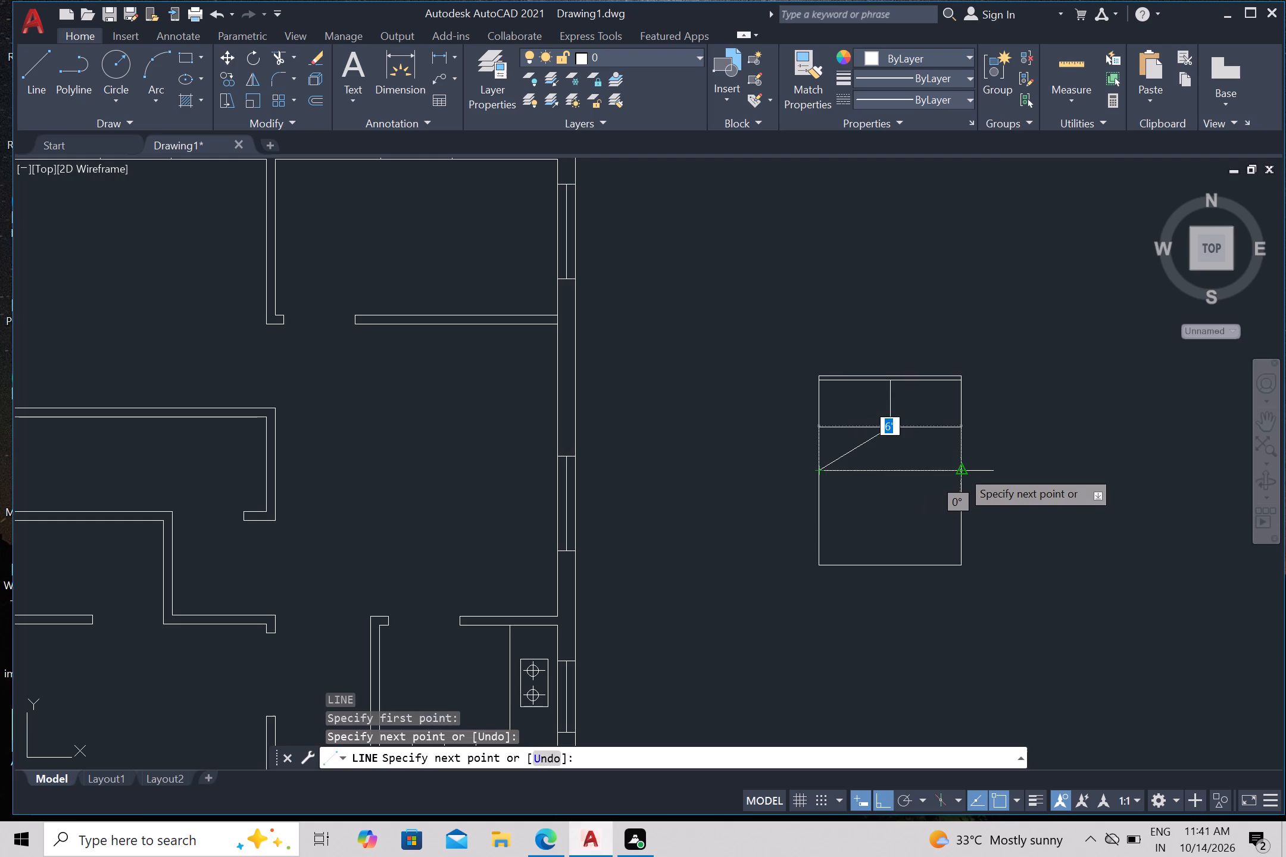
{"action": "left_click", "coordinate": [961, 470]}
{"action": "left_click", "coordinate": [894, 430]}
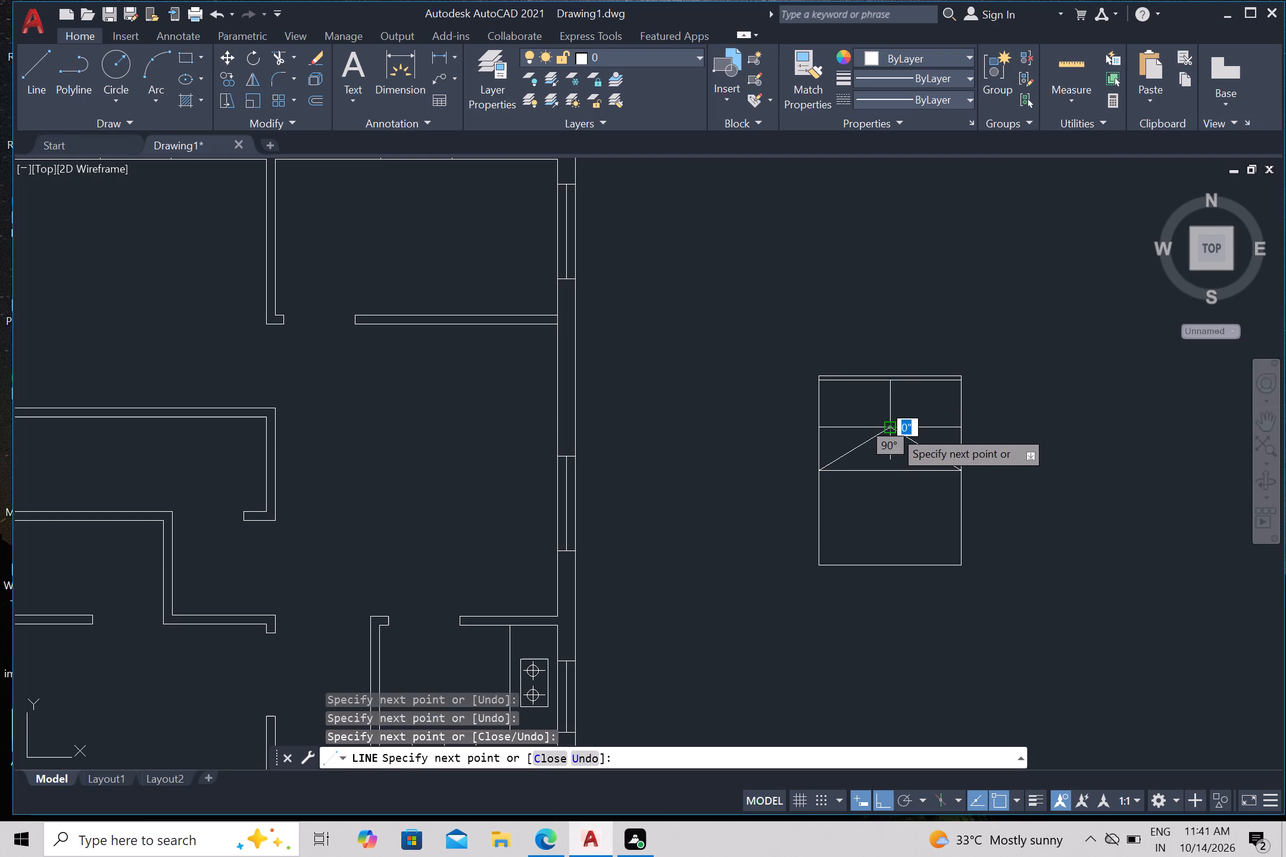
{"action": "key", "text": "Escape"}
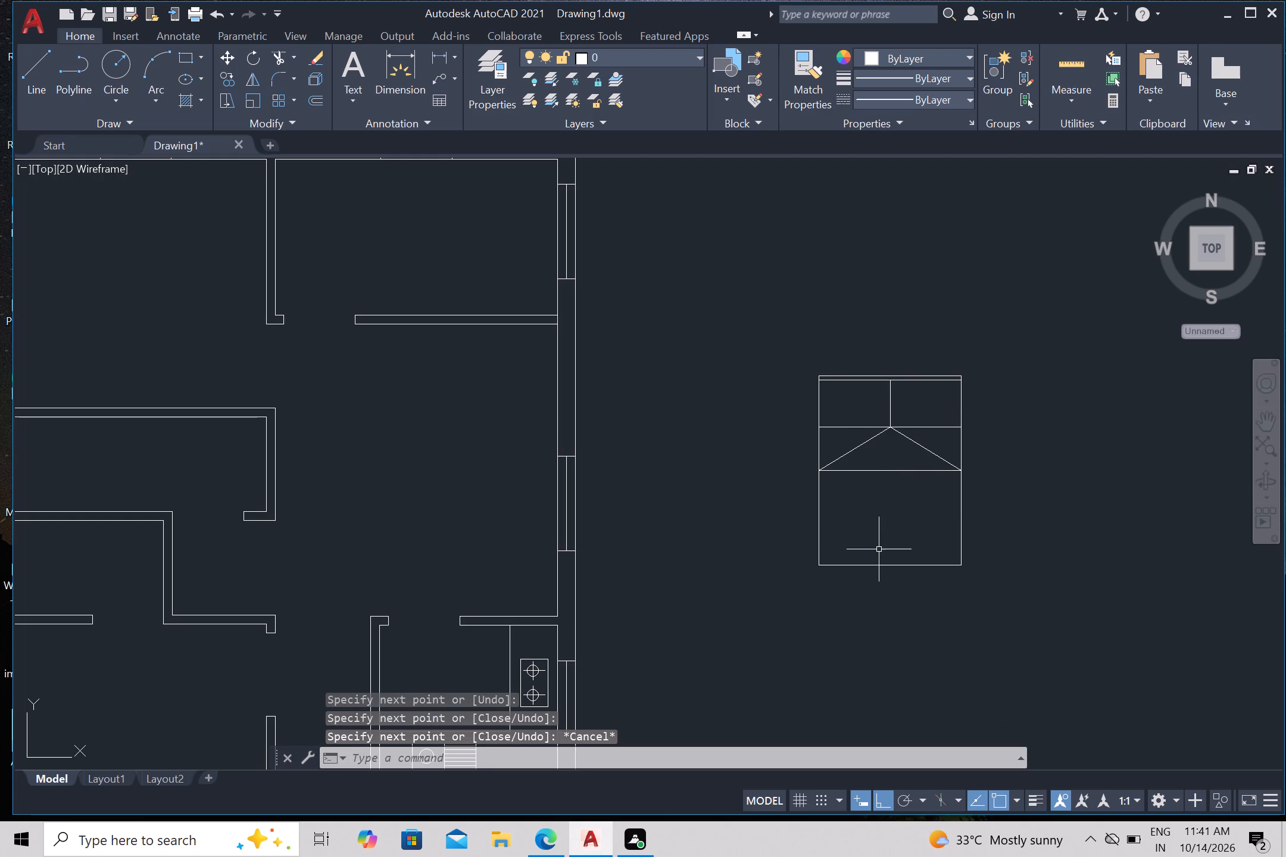
Trim away the horizontal line joining the midpoints of the bed's side edges, leaving the two sloping lines.
{"action": "type", "text": "tr"}
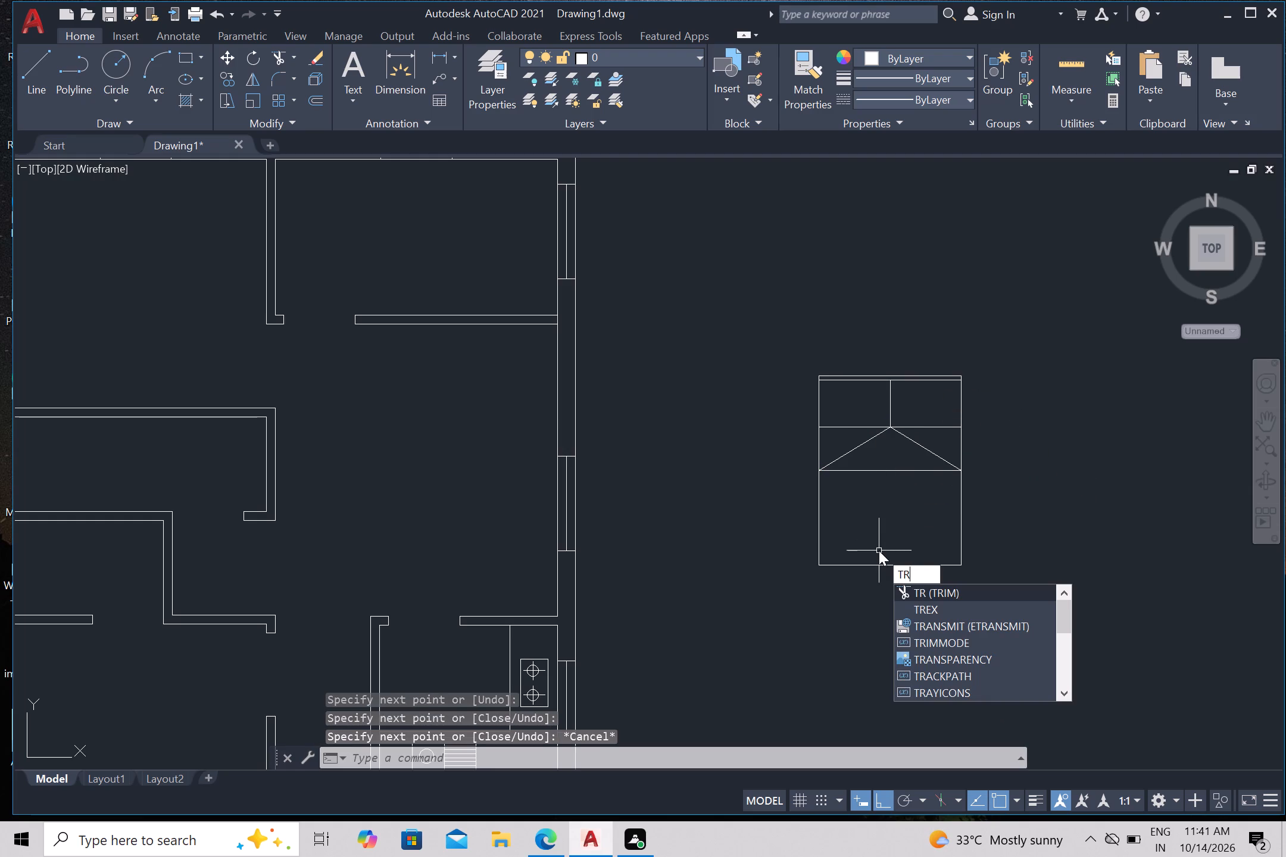
{"action": "key", "text": "Return"}
{"action": "left_click", "coordinate": [886, 468]}
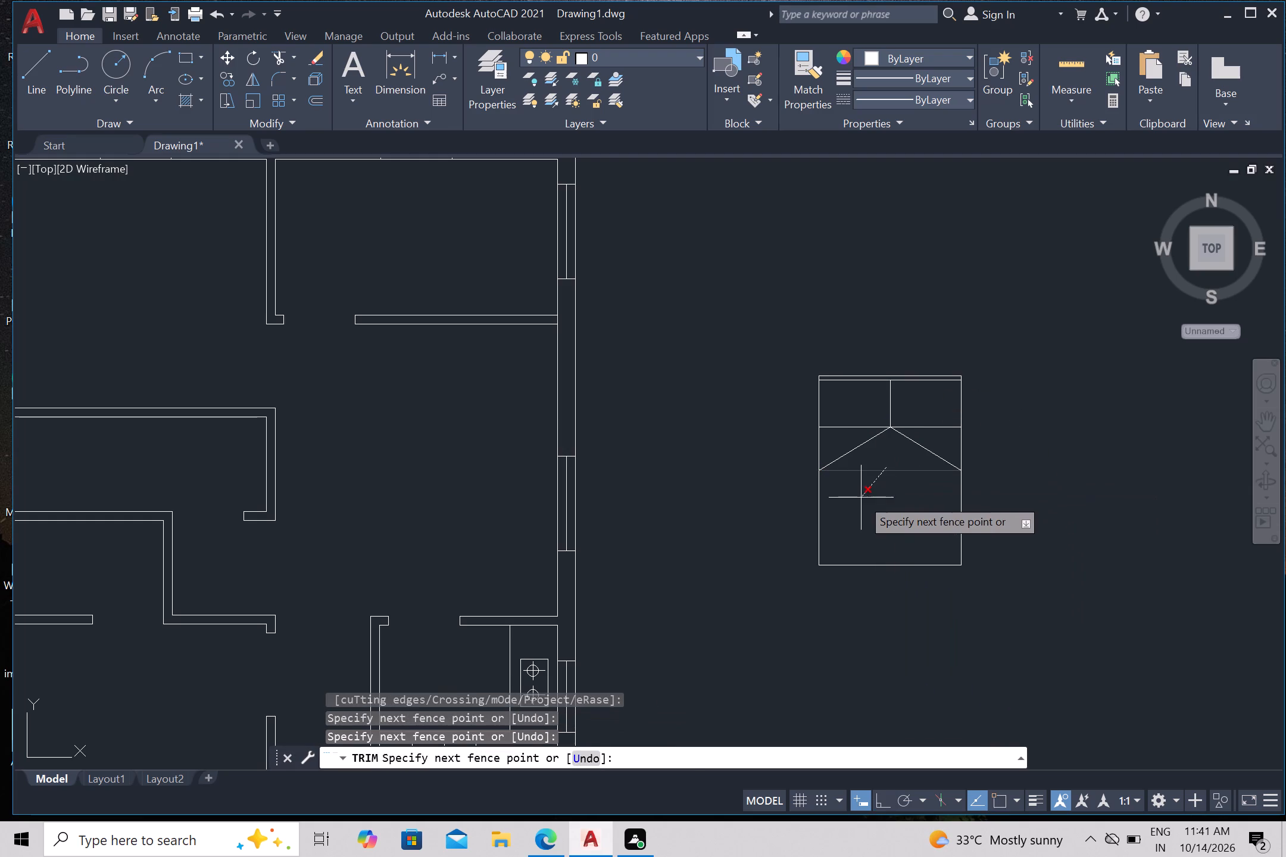
{"action": "left_click", "coordinate": [864, 503]}
{"action": "key", "text": "Escape"}
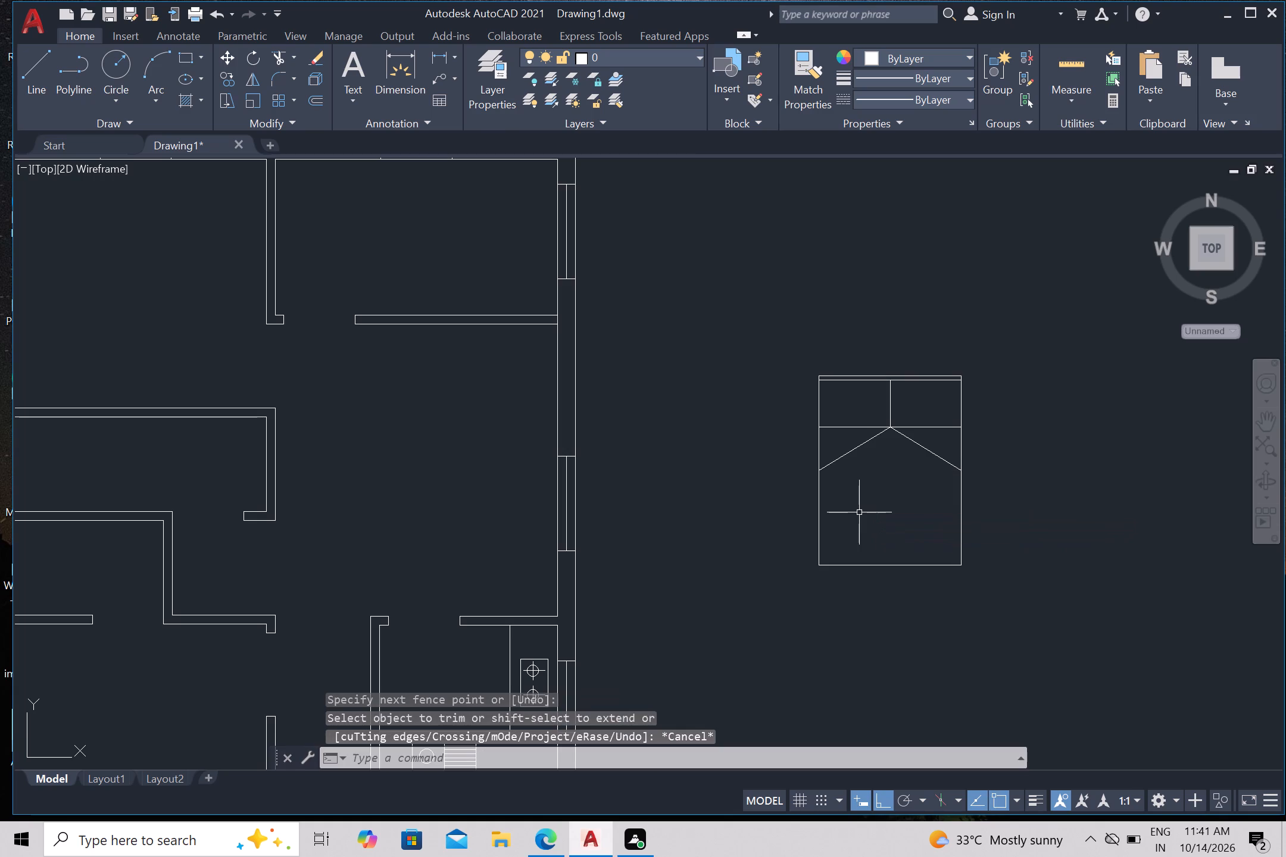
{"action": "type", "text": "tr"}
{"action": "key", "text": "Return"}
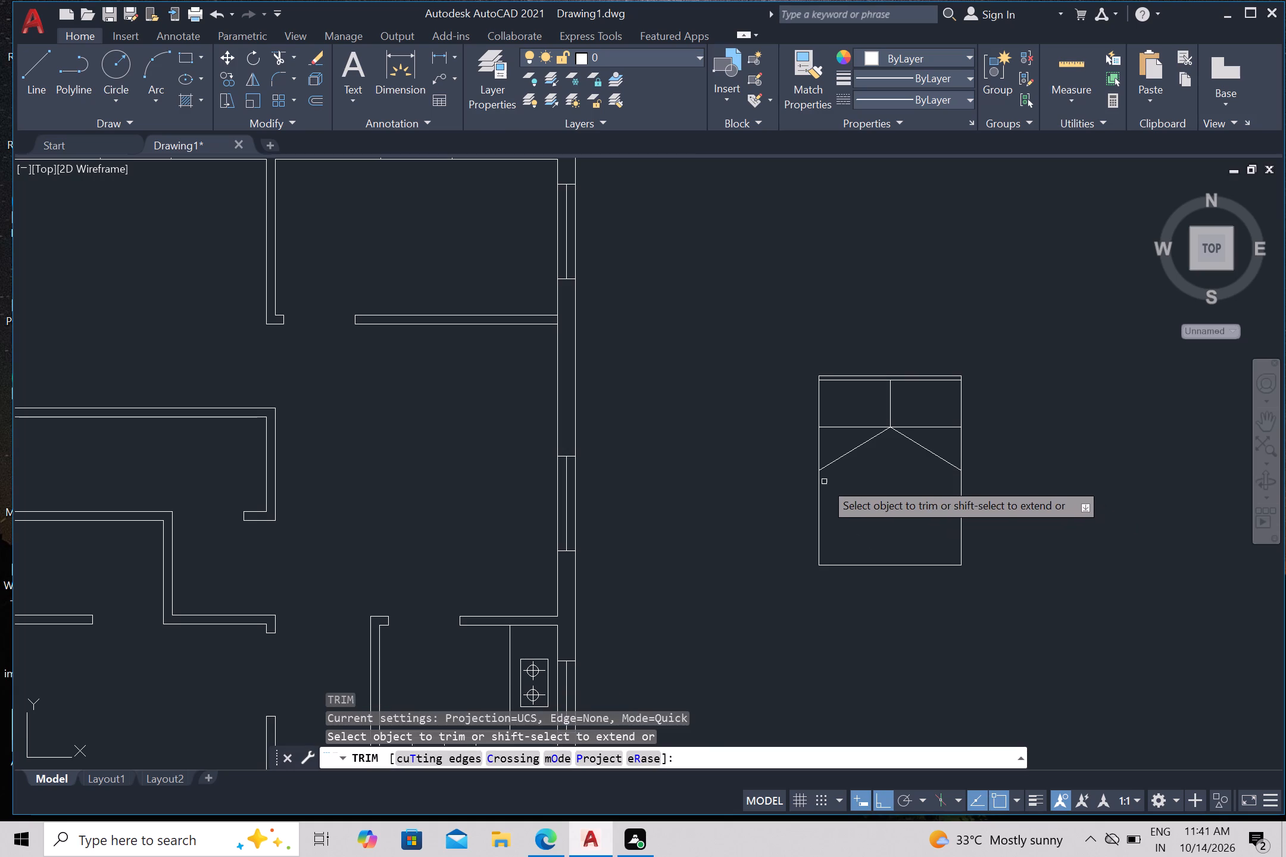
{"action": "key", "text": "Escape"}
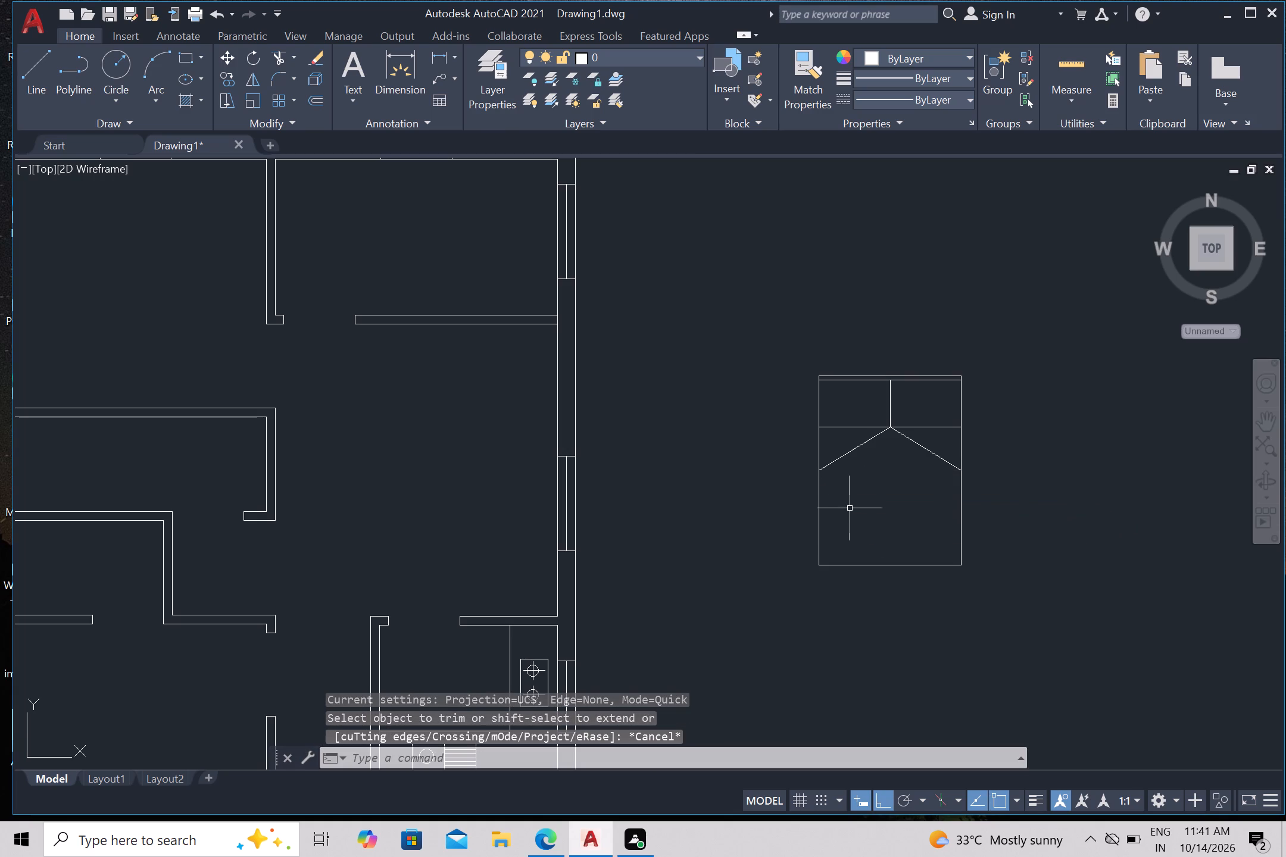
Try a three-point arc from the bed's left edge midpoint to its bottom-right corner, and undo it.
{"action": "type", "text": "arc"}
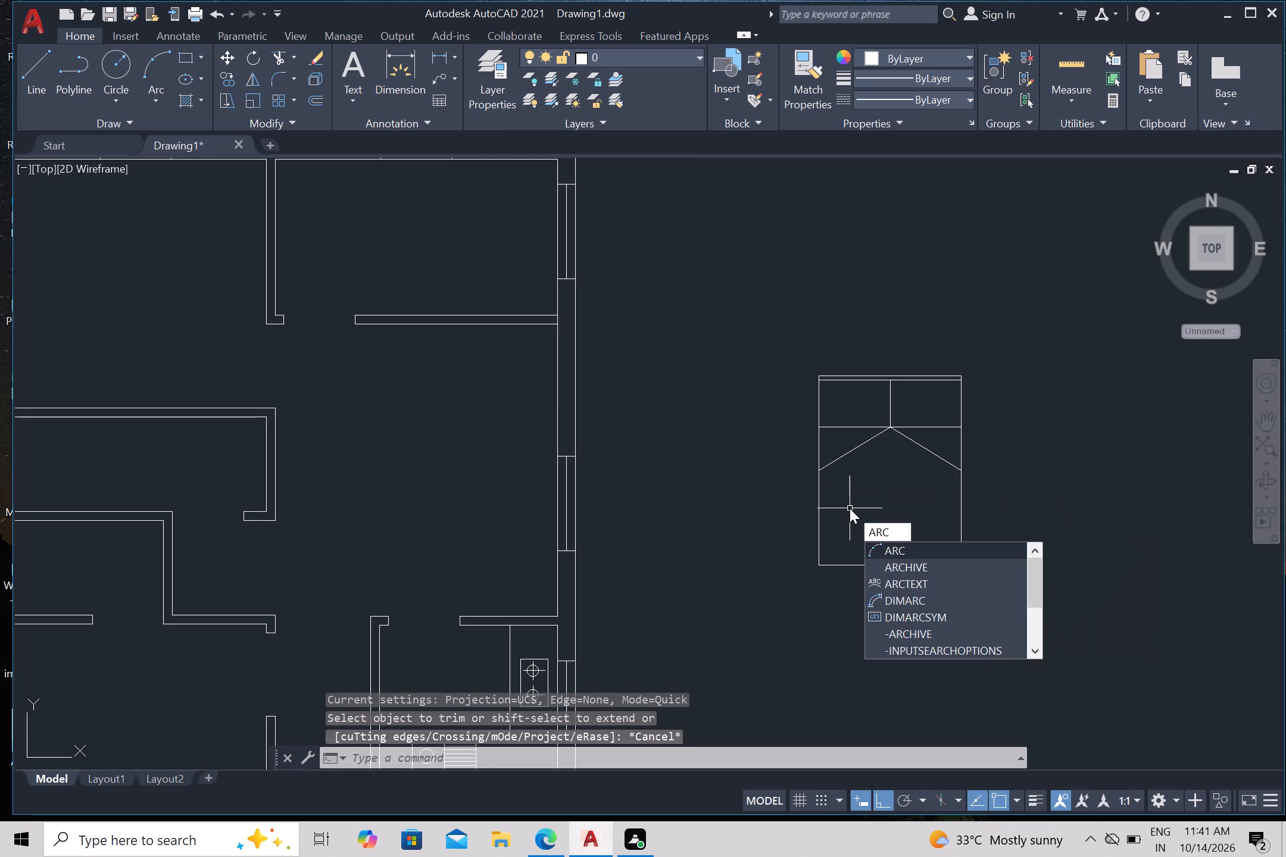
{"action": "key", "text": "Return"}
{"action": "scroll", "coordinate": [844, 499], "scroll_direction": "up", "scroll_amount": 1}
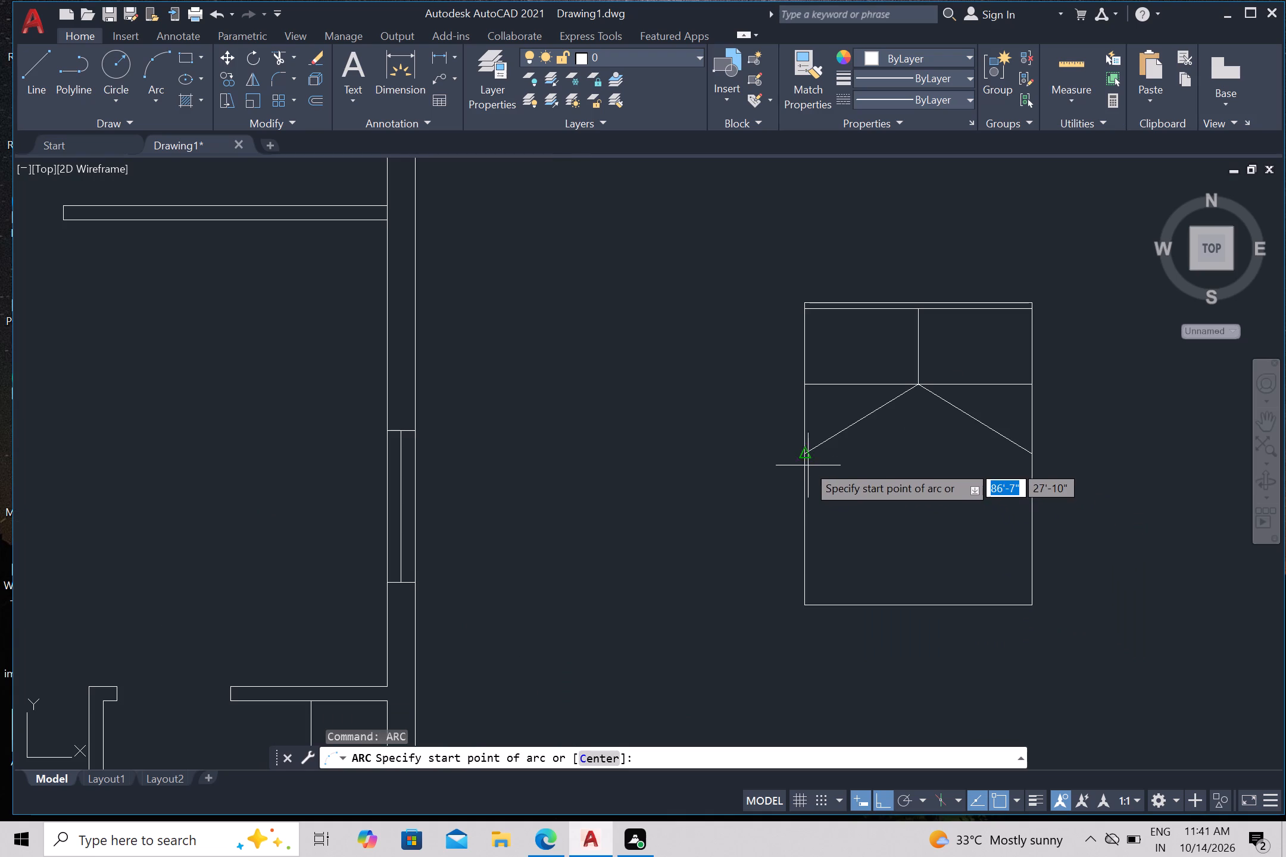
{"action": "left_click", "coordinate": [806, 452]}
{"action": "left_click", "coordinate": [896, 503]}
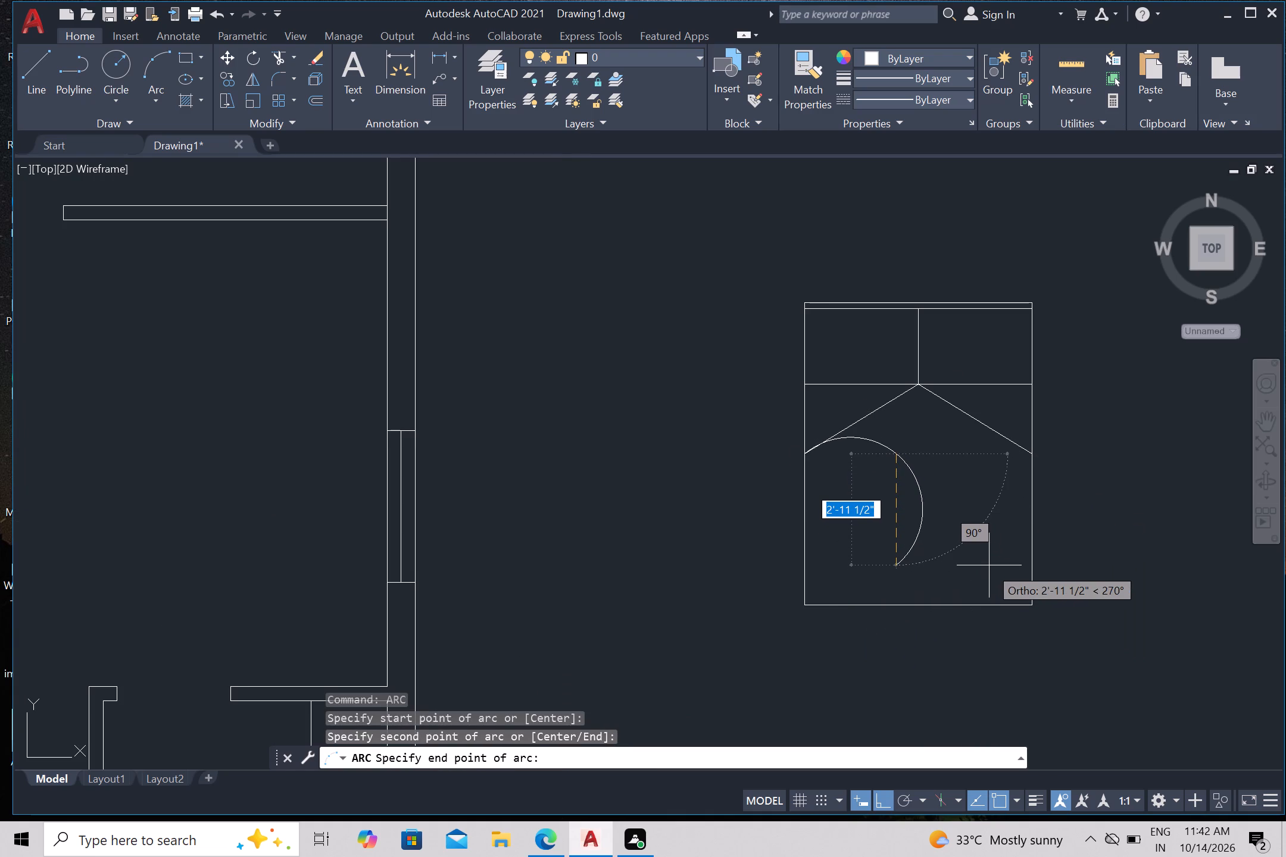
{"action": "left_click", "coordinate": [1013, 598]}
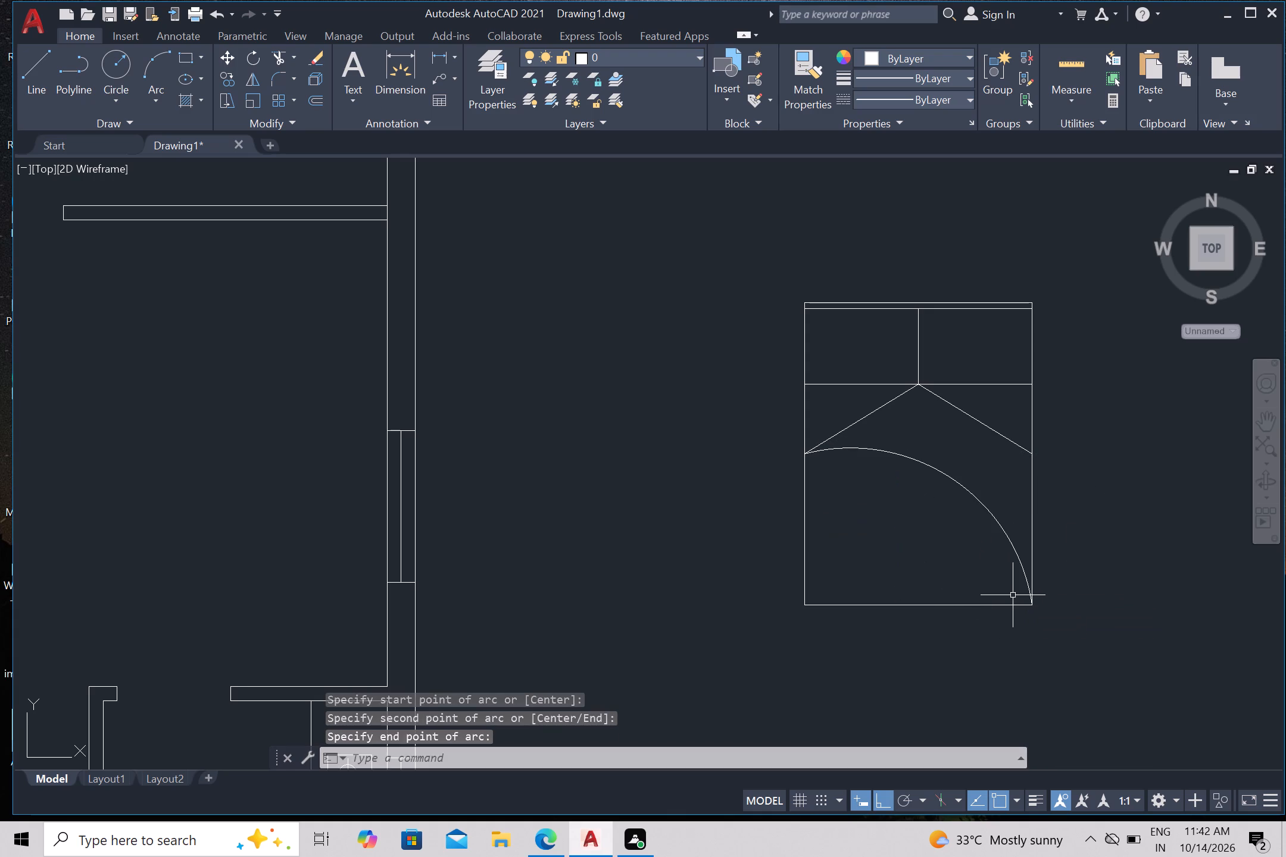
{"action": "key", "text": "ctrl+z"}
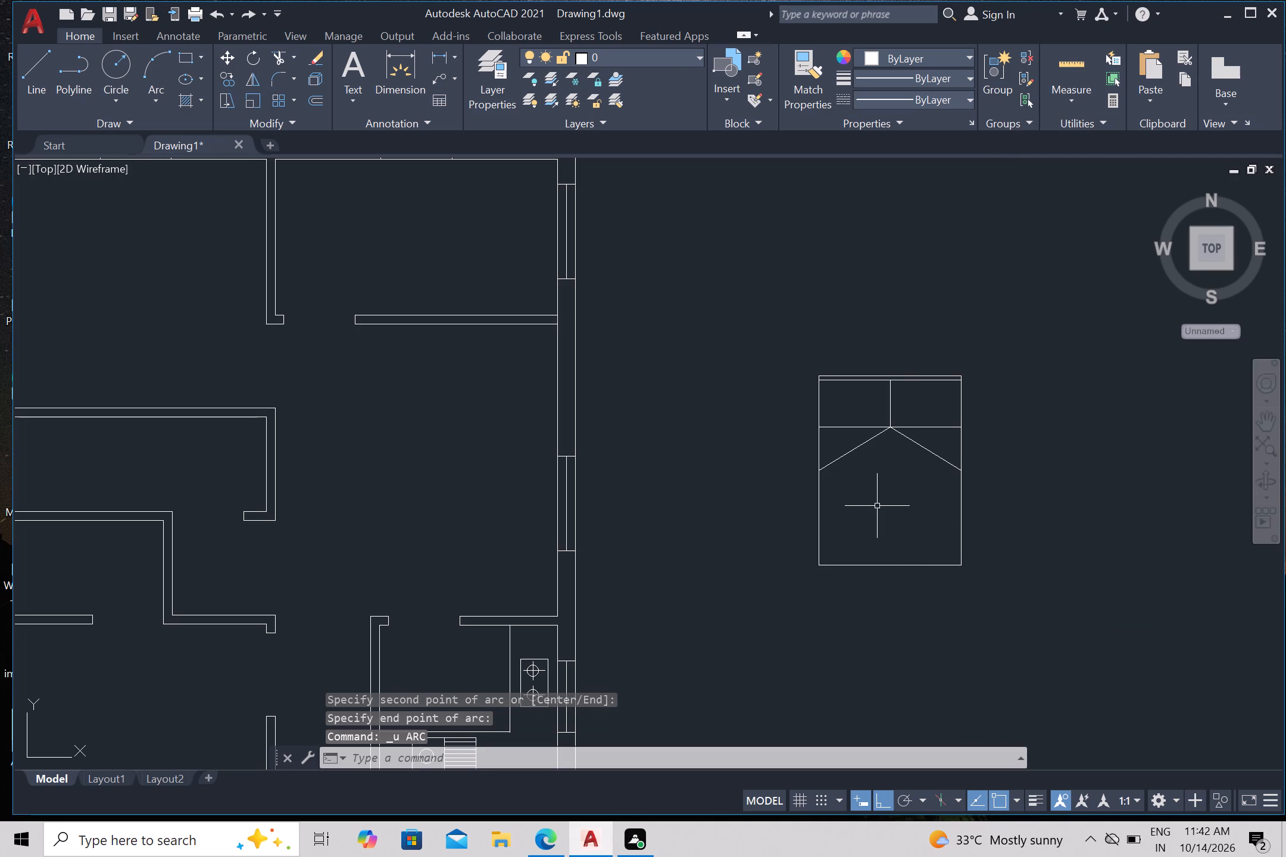
Draw a small three-point arc from the lower end of the left sloping line, curling down inside the bed.
{"action": "scroll", "coordinate": [873, 517], "scroll_direction": "up", "scroll_amount": 1}
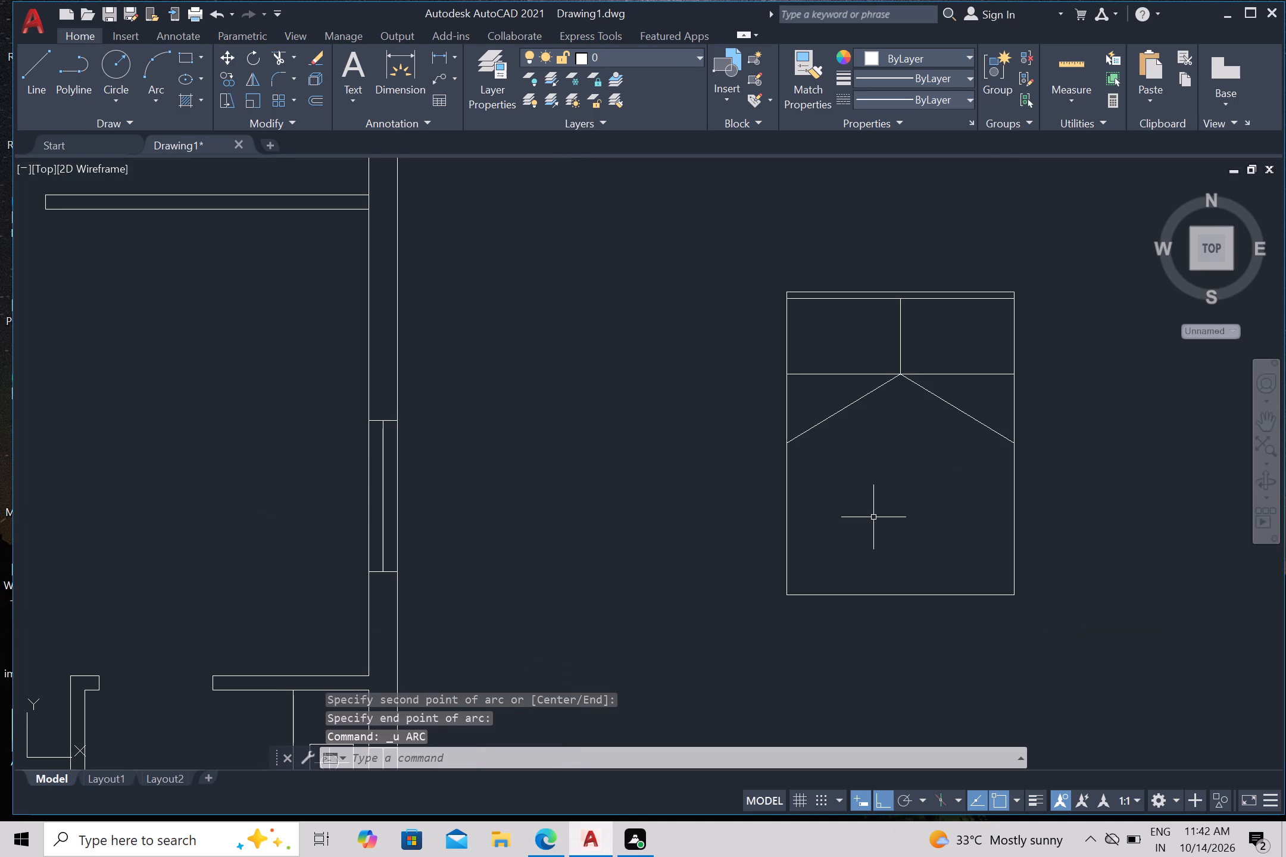
{"action": "key", "text": "Escape"}
{"action": "type", "text": "arc"}
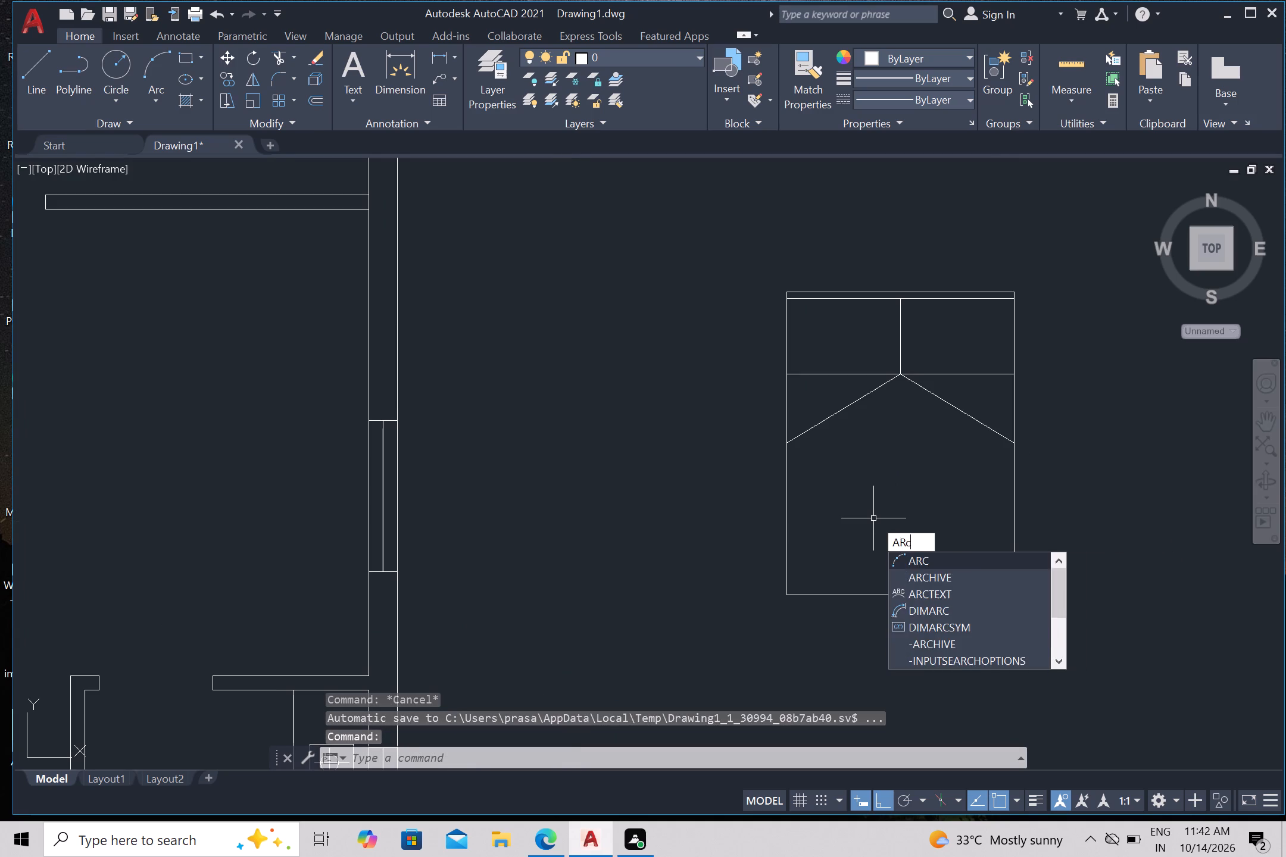
{"action": "key", "text": "Return"}
{"action": "left_click", "coordinate": [782, 445]}
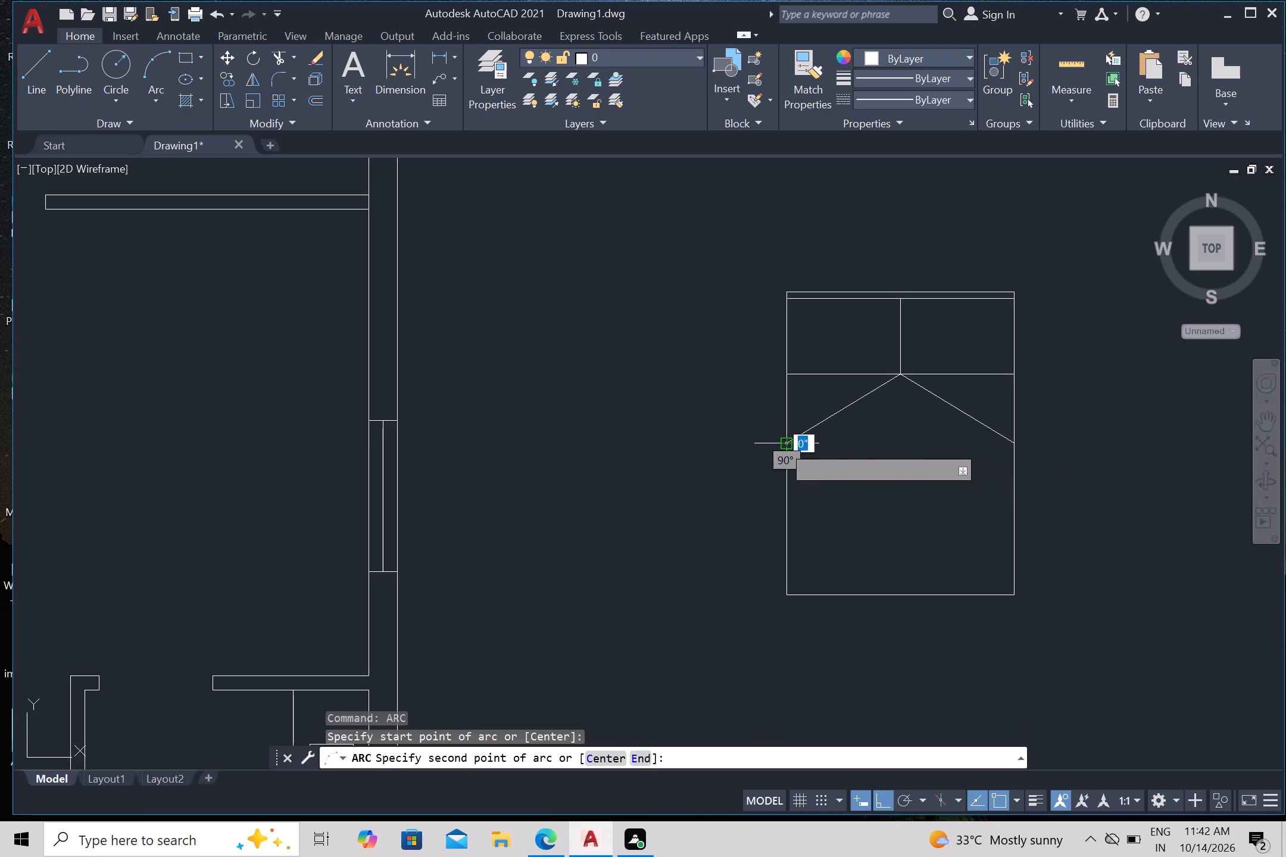
{"action": "left_click", "coordinate": [828, 477]}
{"action": "left_click", "coordinate": [872, 506]}
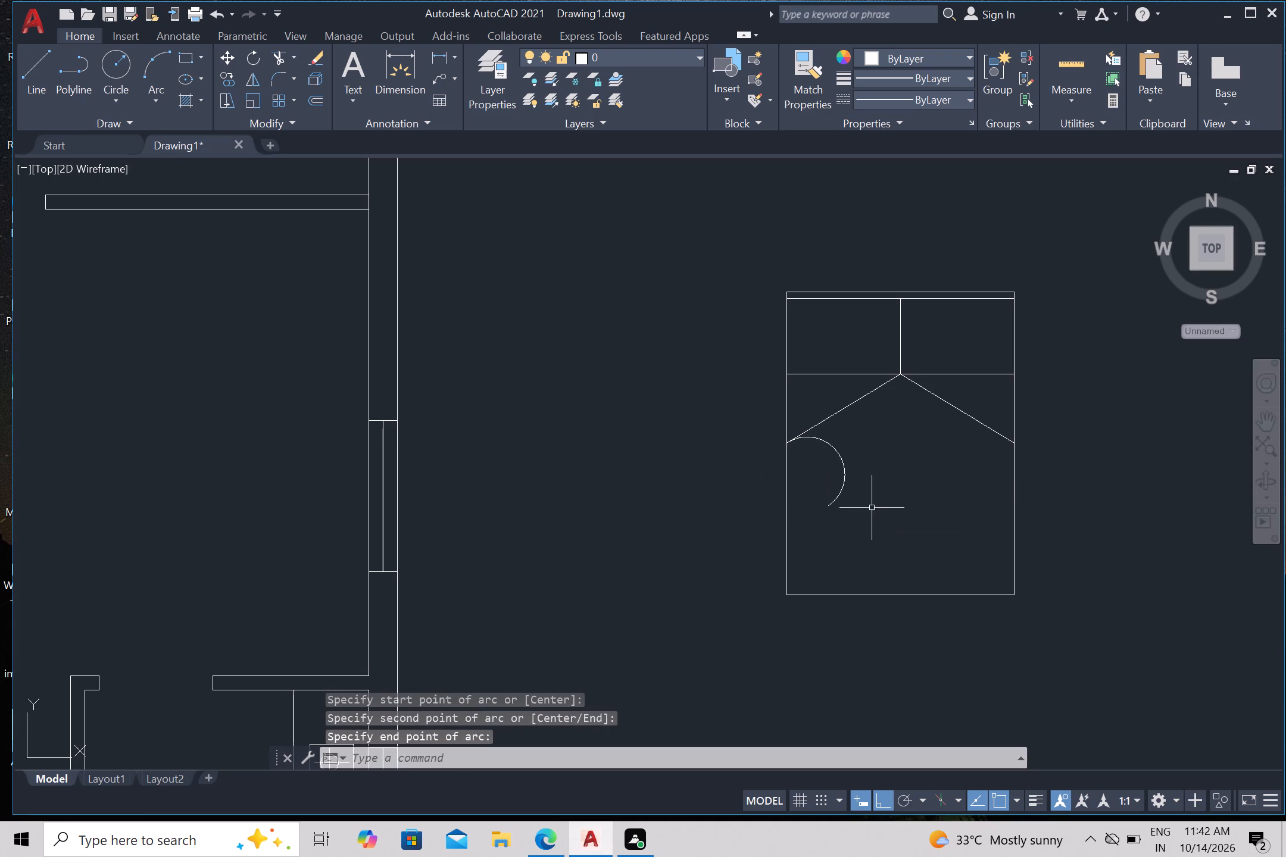
Mirror the small arc to the bed's right half about a near-vertical line down from the sloping lines' apex, keeping the source arc.
{"action": "left_click", "coordinate": [842, 488]}
{"action": "type", "text": "mi"}
{"action": "key", "text": "Return"}
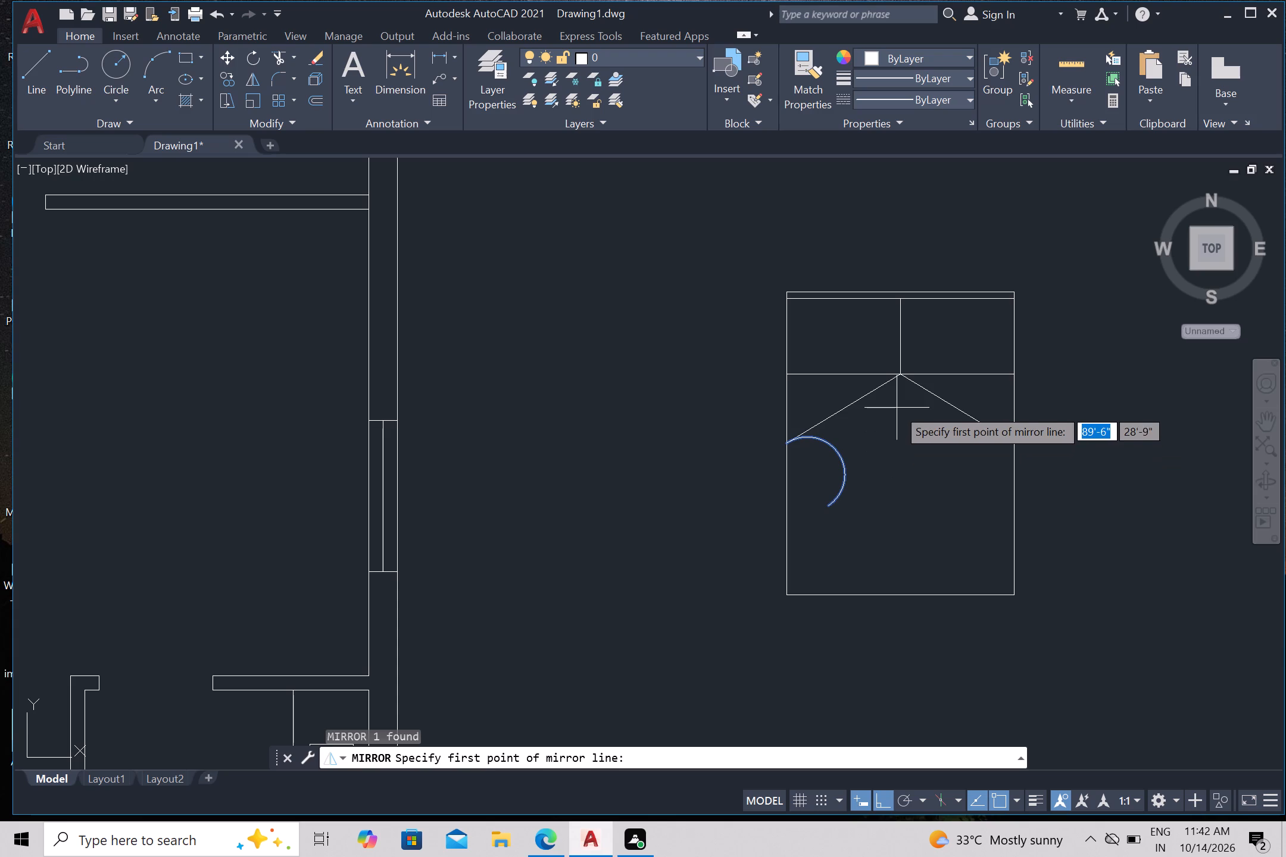
{"action": "left_click", "coordinate": [897, 382]}
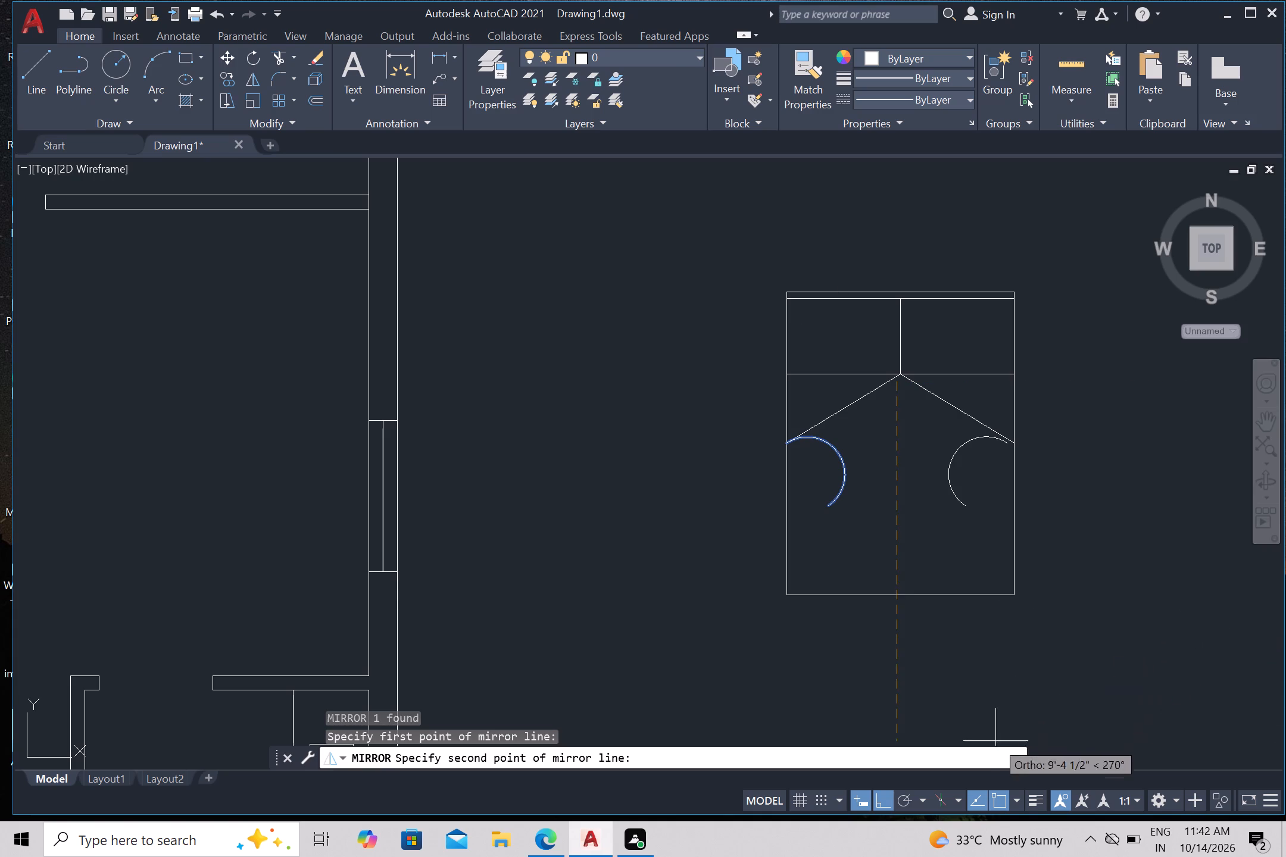
{"action": "left_click", "coordinate": [879, 807]}
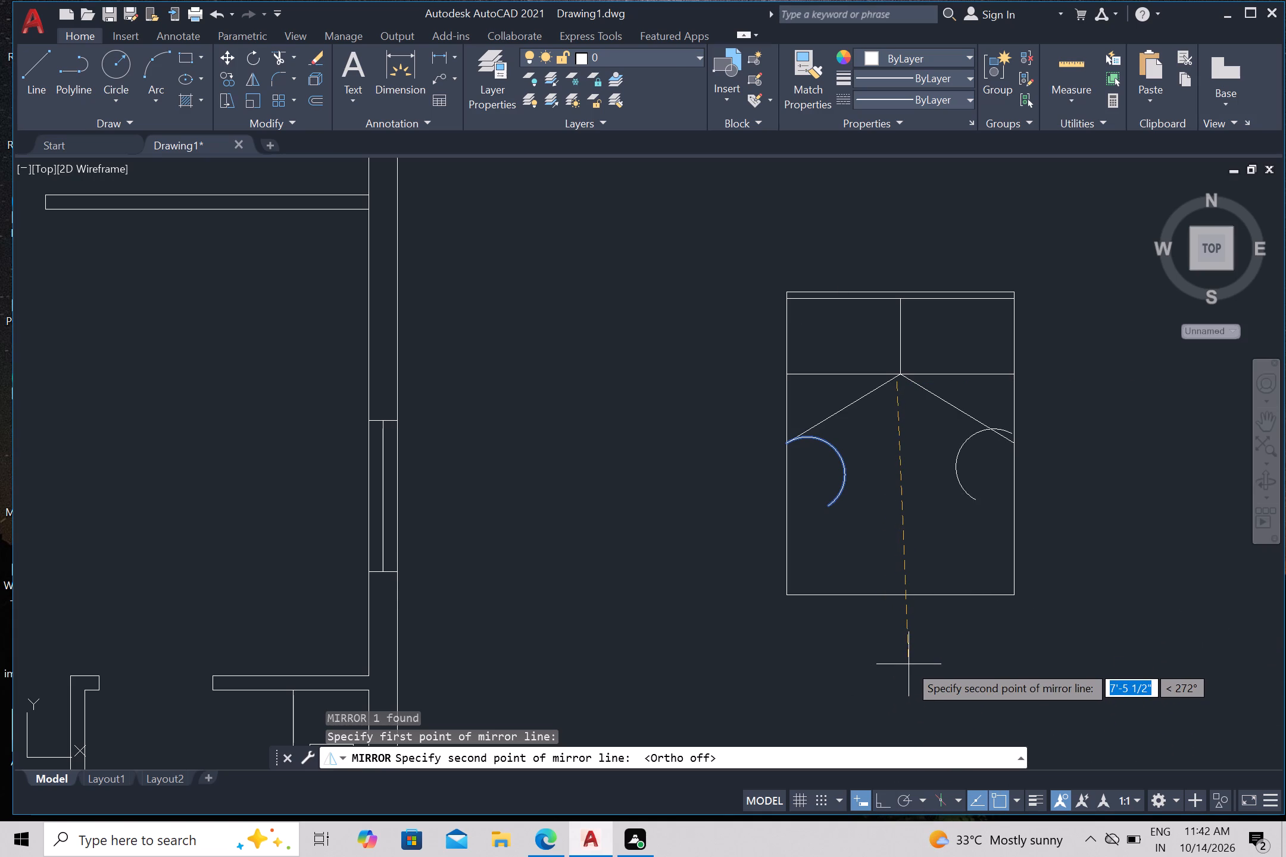
{"action": "scroll", "coordinate": [900, 657], "scroll_direction": "up", "scroll_amount": 2}
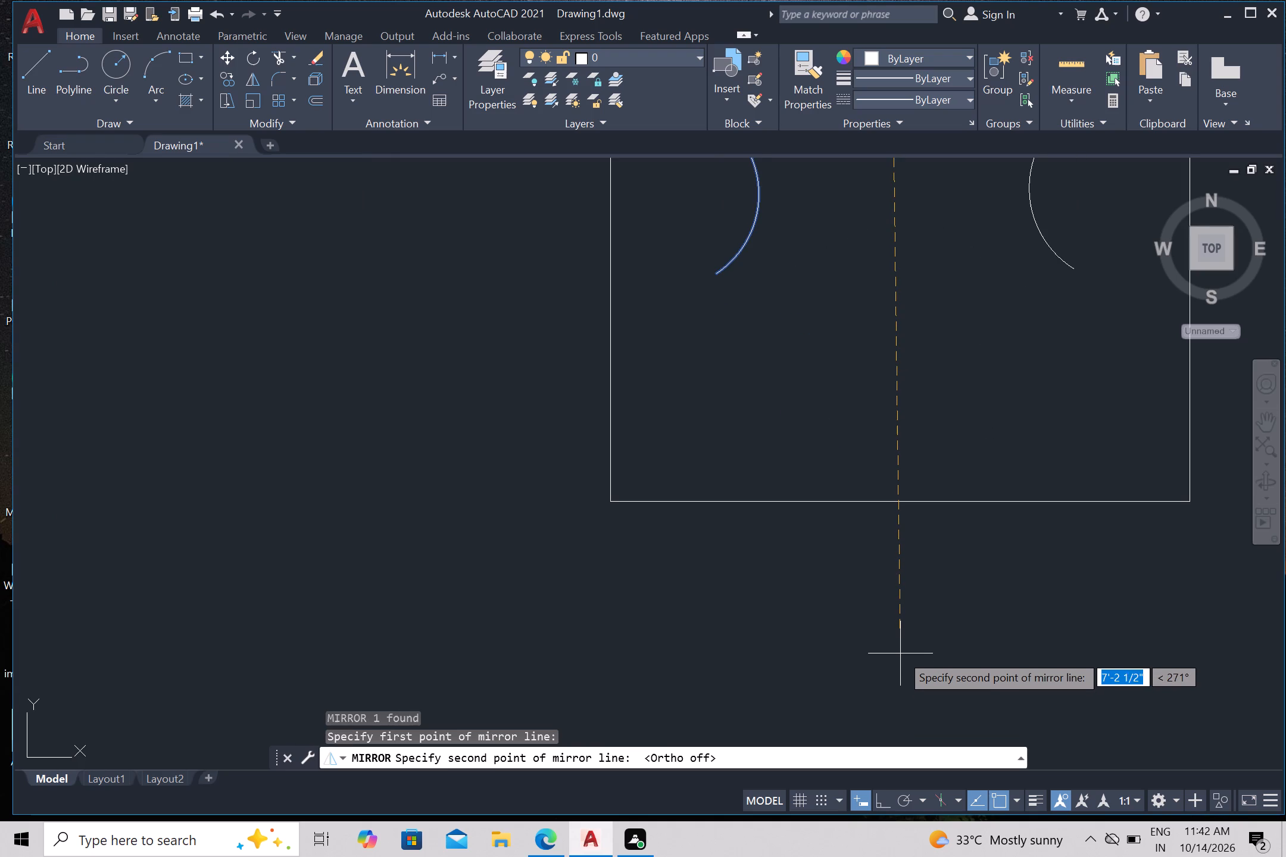
{"action": "scroll", "coordinate": [900, 650], "scroll_direction": "down", "scroll_amount": 1}
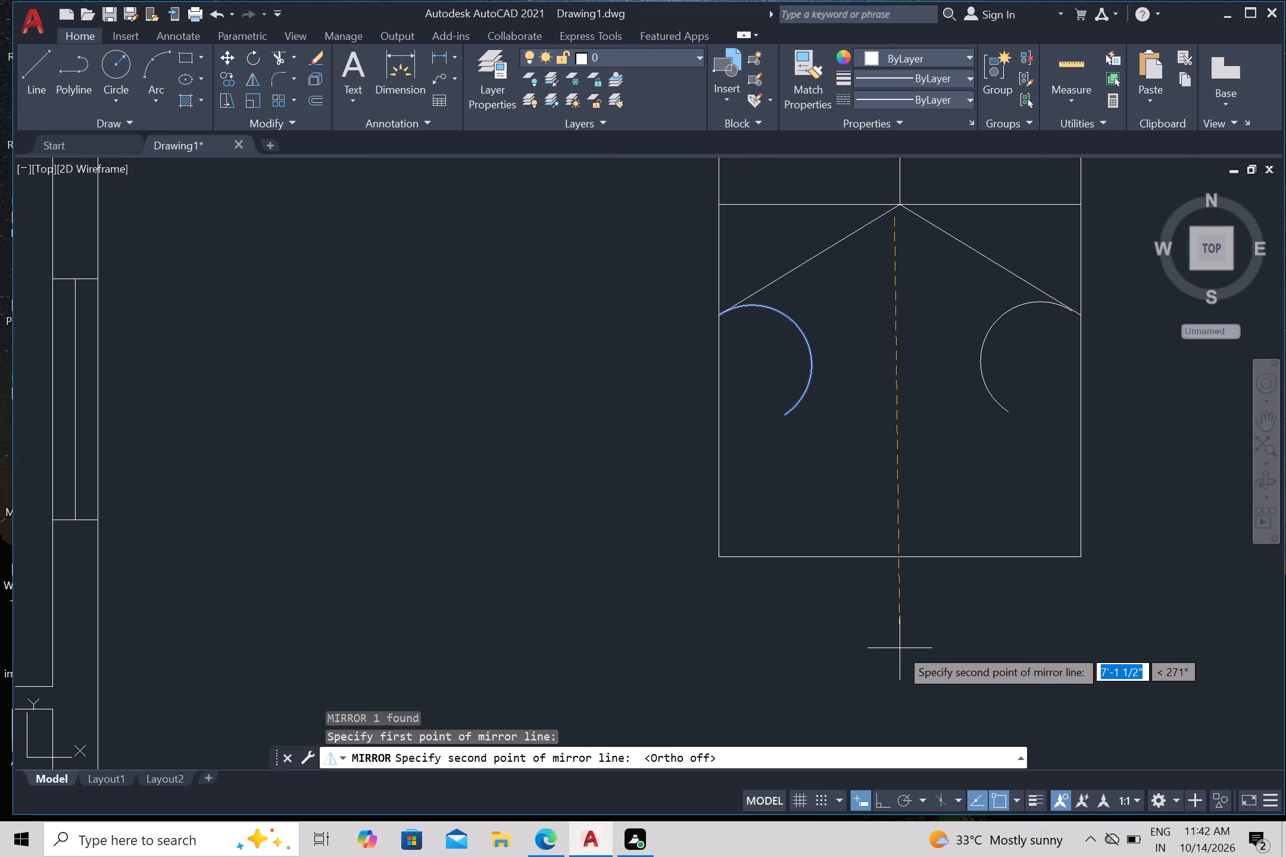
{"action": "scroll", "coordinate": [902, 643], "scroll_direction": "up", "scroll_amount": 1}
{"action": "middle_click_drag", "start_coordinate": [903, 643], "coordinate": [903, 642]}
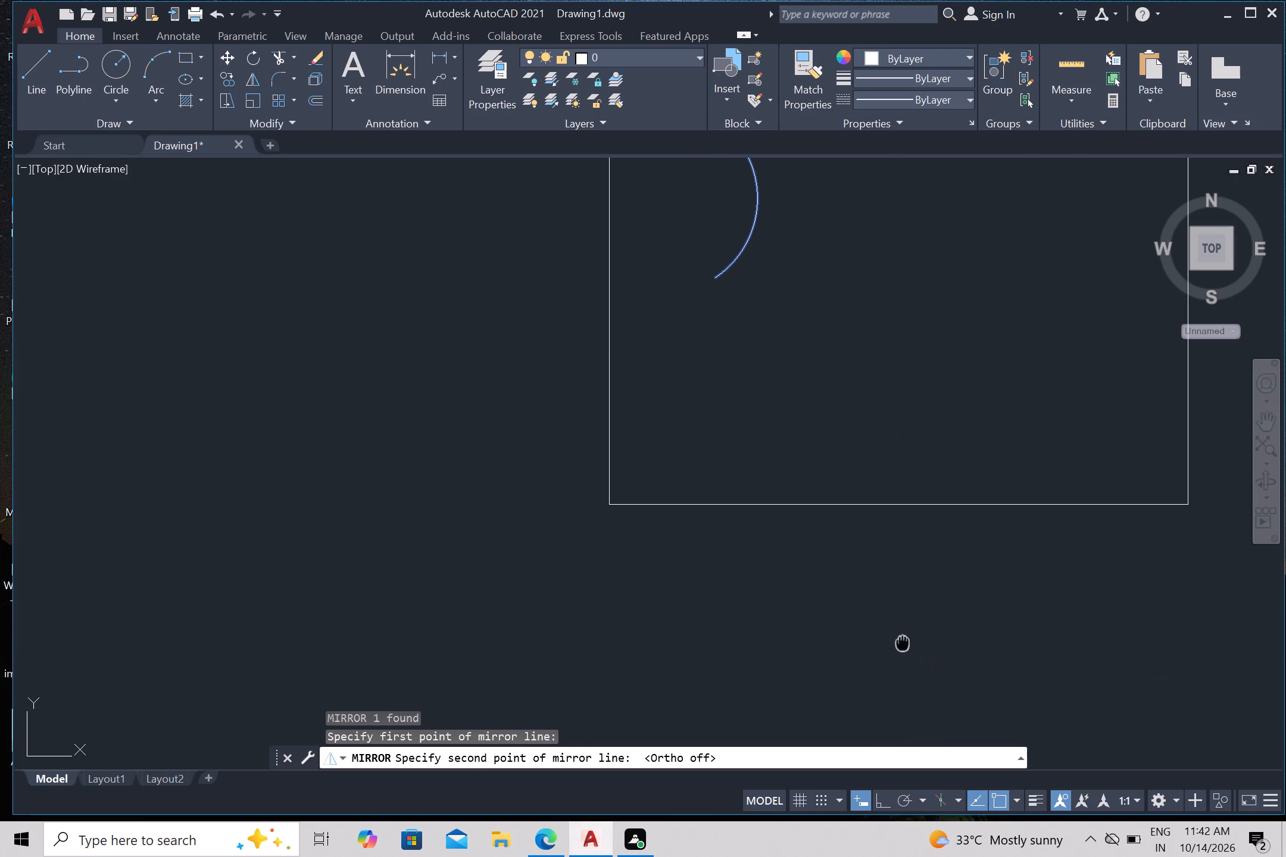
{"action": "middle_click_drag", "start_coordinate": [903, 642], "coordinate": [644, 856]}
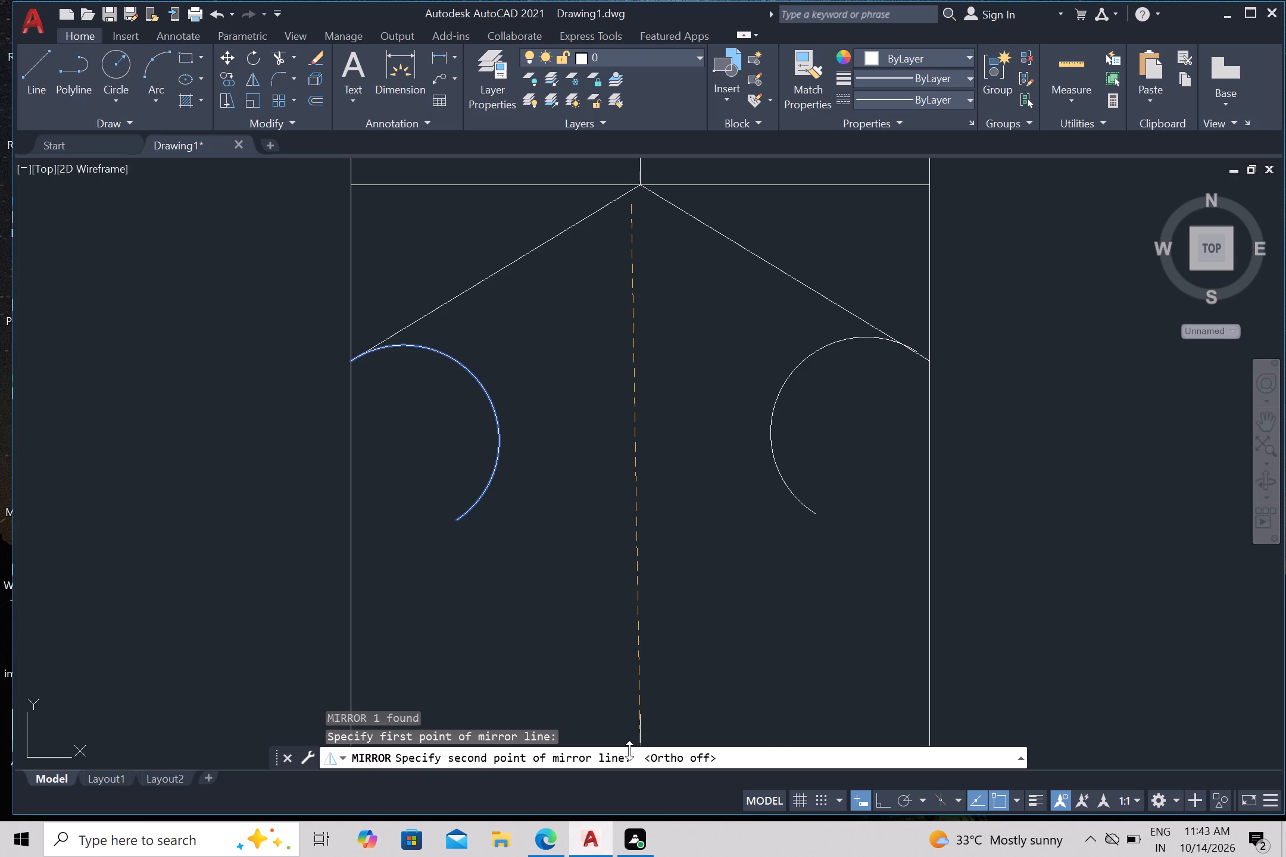
{"action": "left_click", "coordinate": [584, 748]}
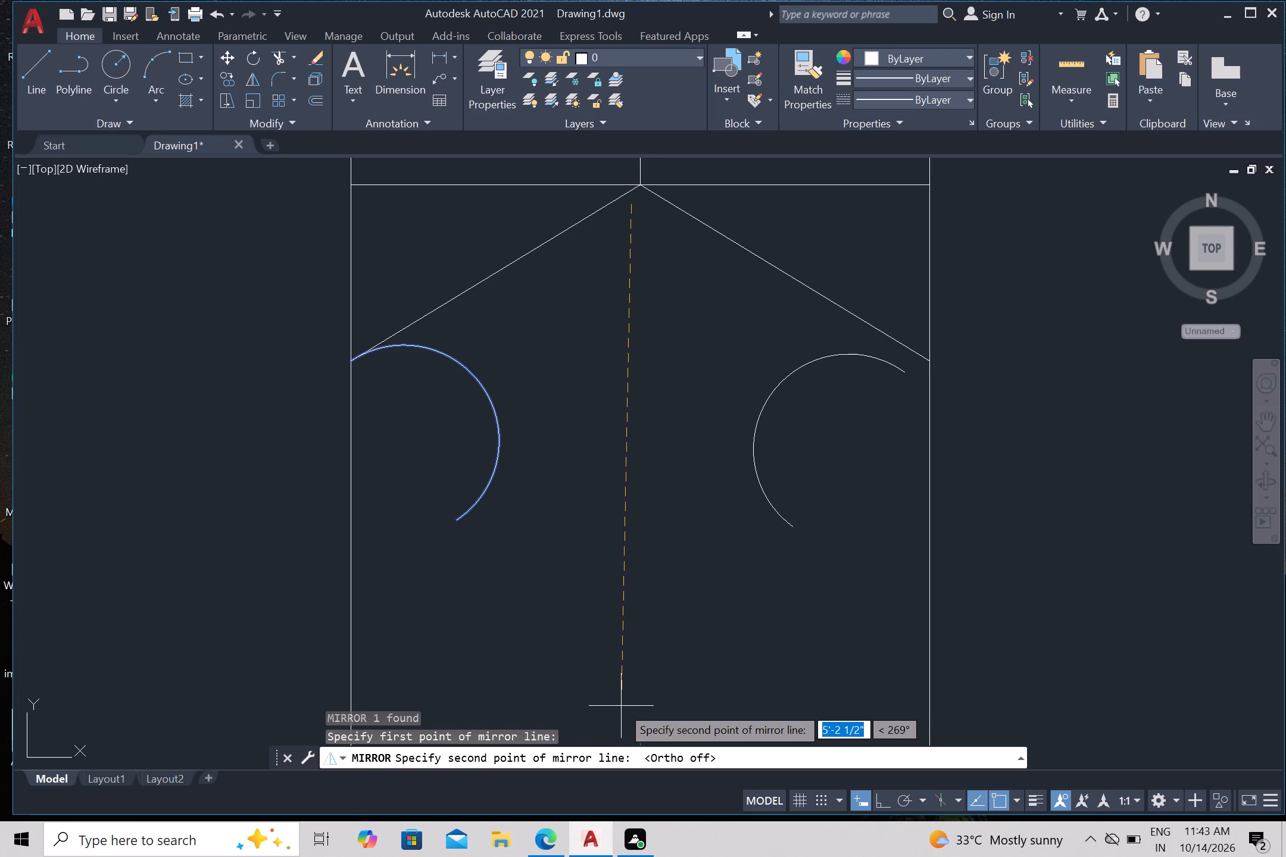
{"action": "left_click", "coordinate": [637, 706]}
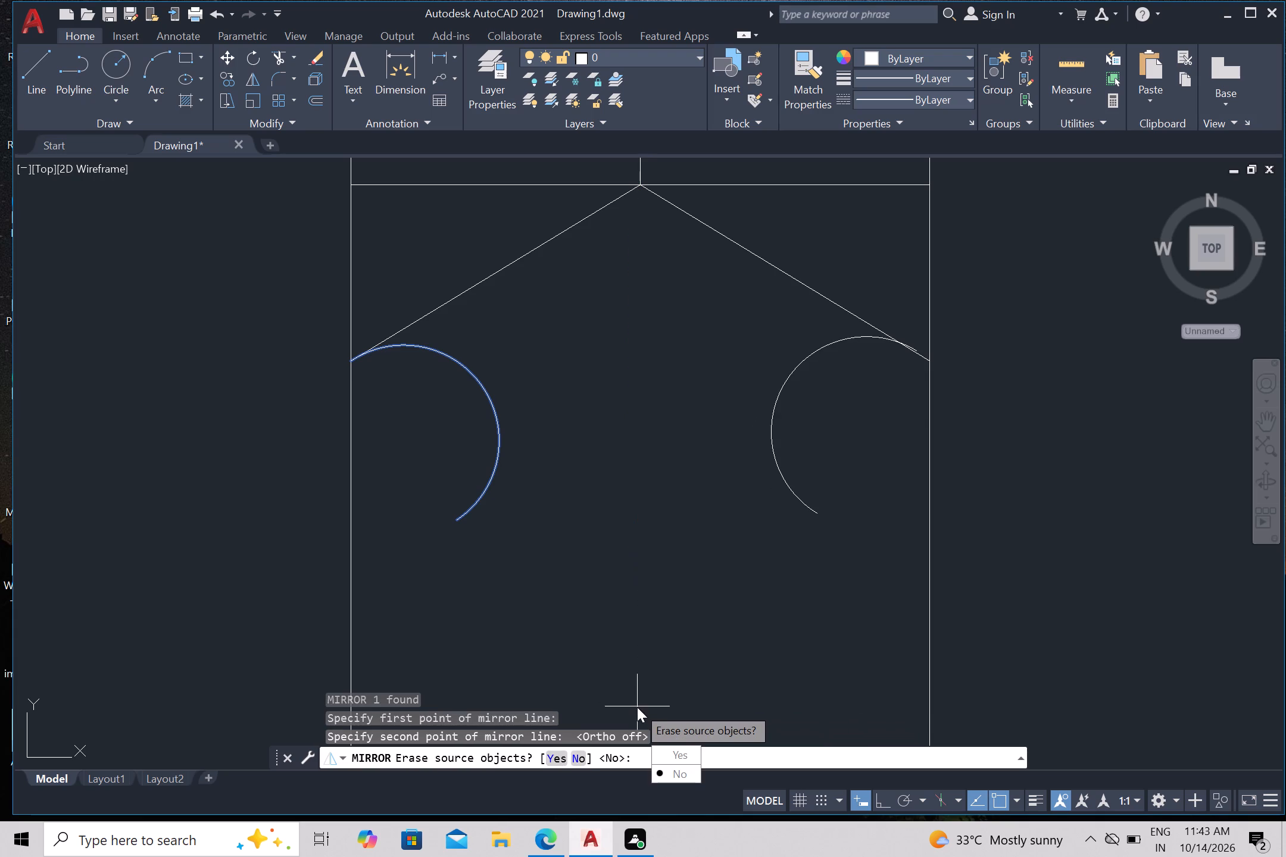
{"action": "left_click_drag", "start_coordinate": [683, 774], "coordinate": [637, 706]}
Draw a nearly horizontal line about 4'-10" long across the bed, crossing both small arcs below their tops.
{"action": "middle_click_drag", "start_coordinate": [683, 600], "coordinate": [723, 547]}
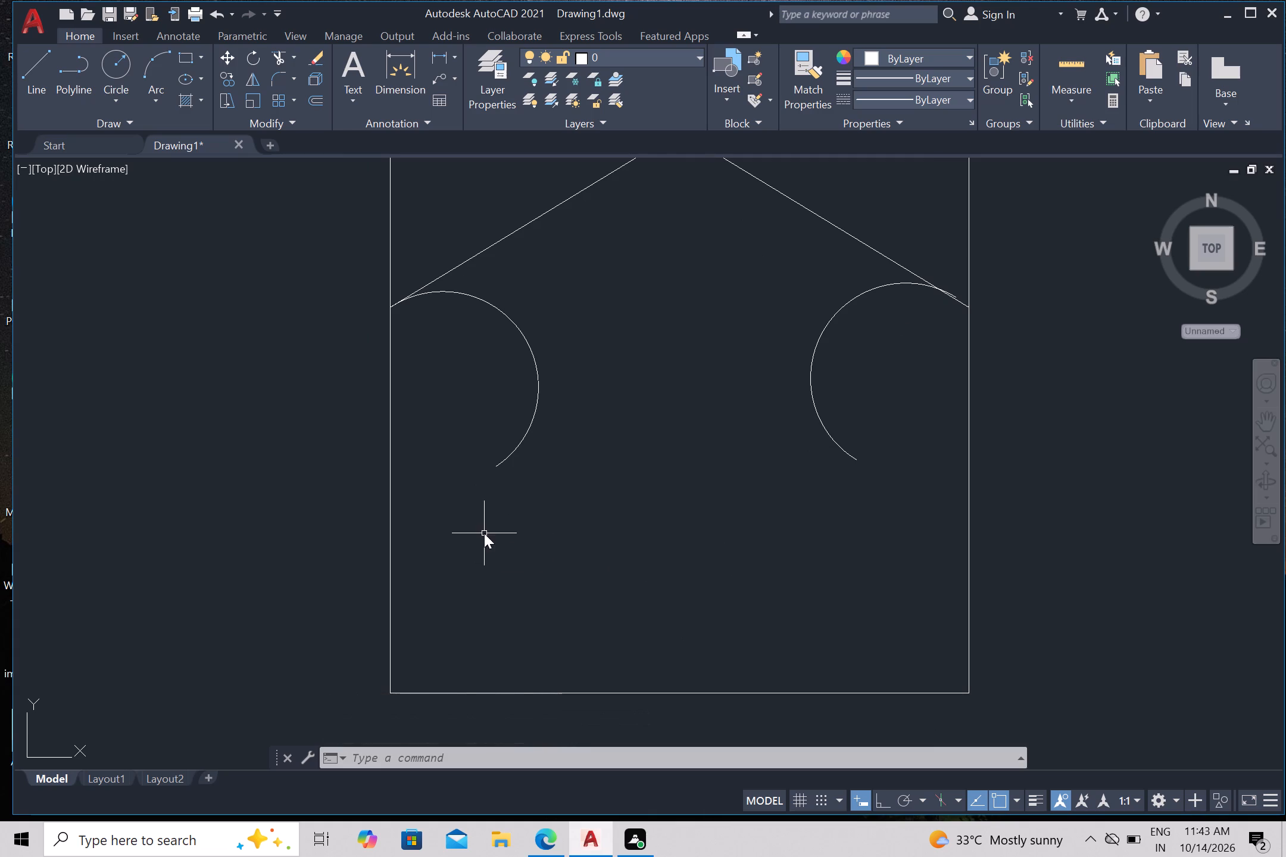
{"action": "key", "text": "l"}
{"action": "key", "text": "Return"}
{"action": "left_click", "coordinate": [473, 342]}
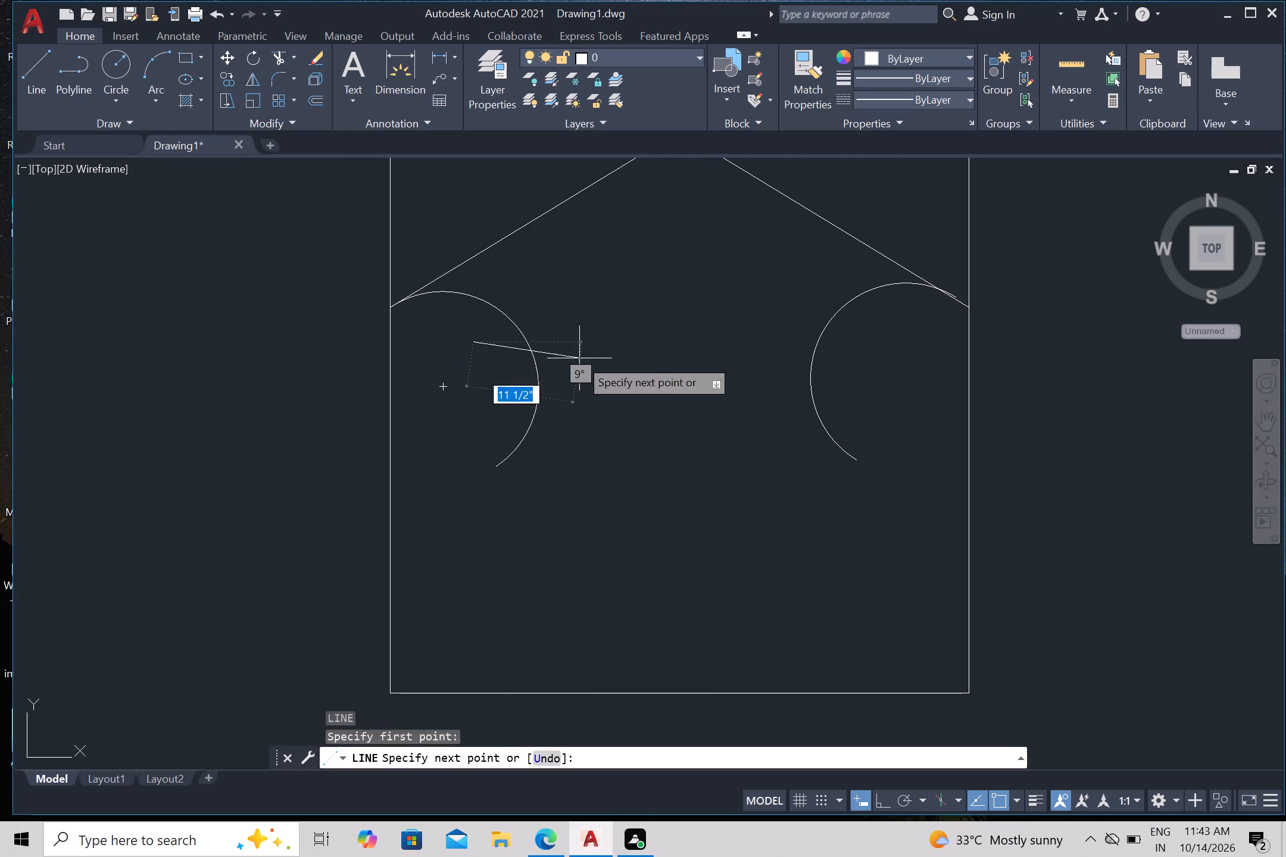
{"action": "left_click", "coordinate": [943, 346]}
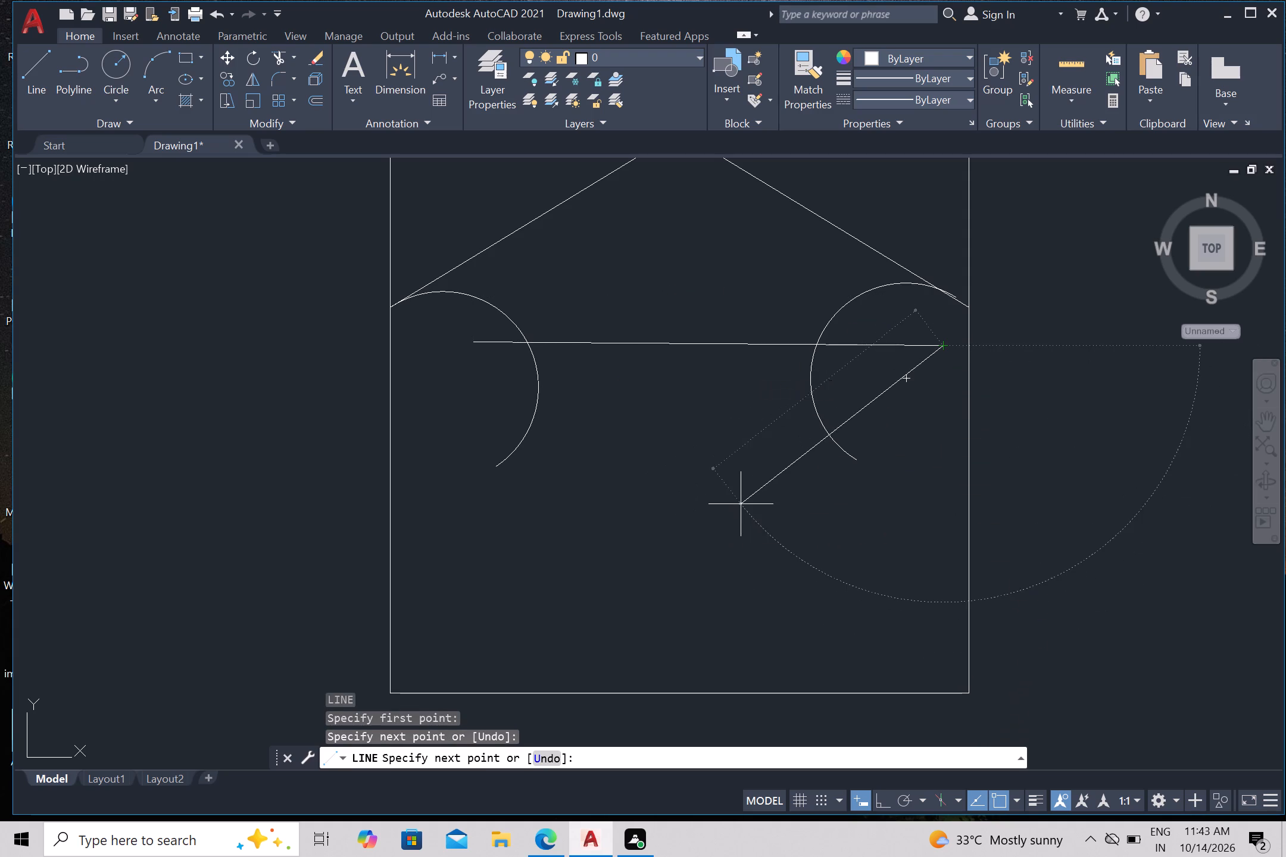
{"action": "key", "text": "Escape"}
Trim away both small arcs below the near-horizontal line, and remove all three pieces of that line.
{"action": "type", "text": "tr"}
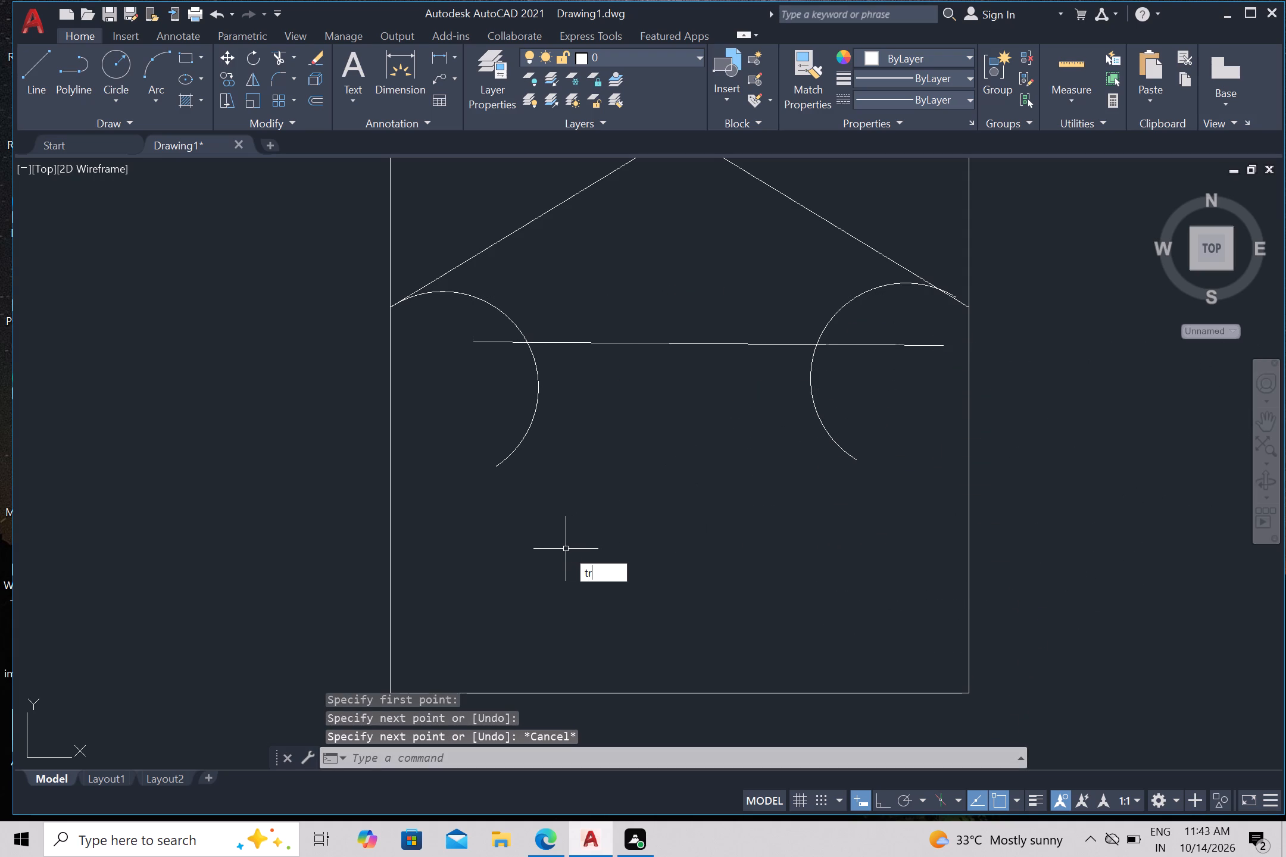
{"action": "key", "text": "Return"}
{"action": "left_click", "coordinate": [497, 395]}
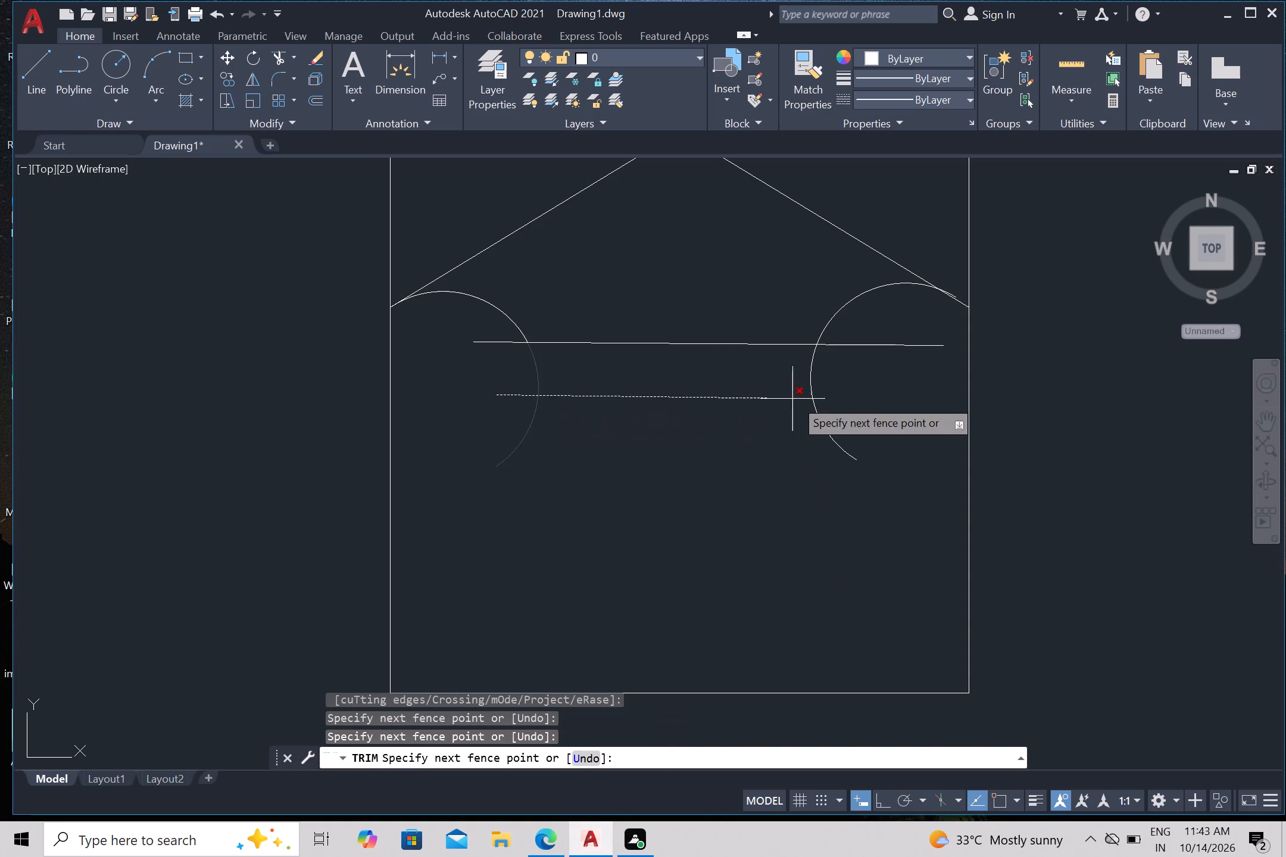
{"action": "left_click", "coordinate": [838, 387]}
{"action": "left_click_drag", "start_coordinate": [845, 369], "coordinate": [847, 358]}
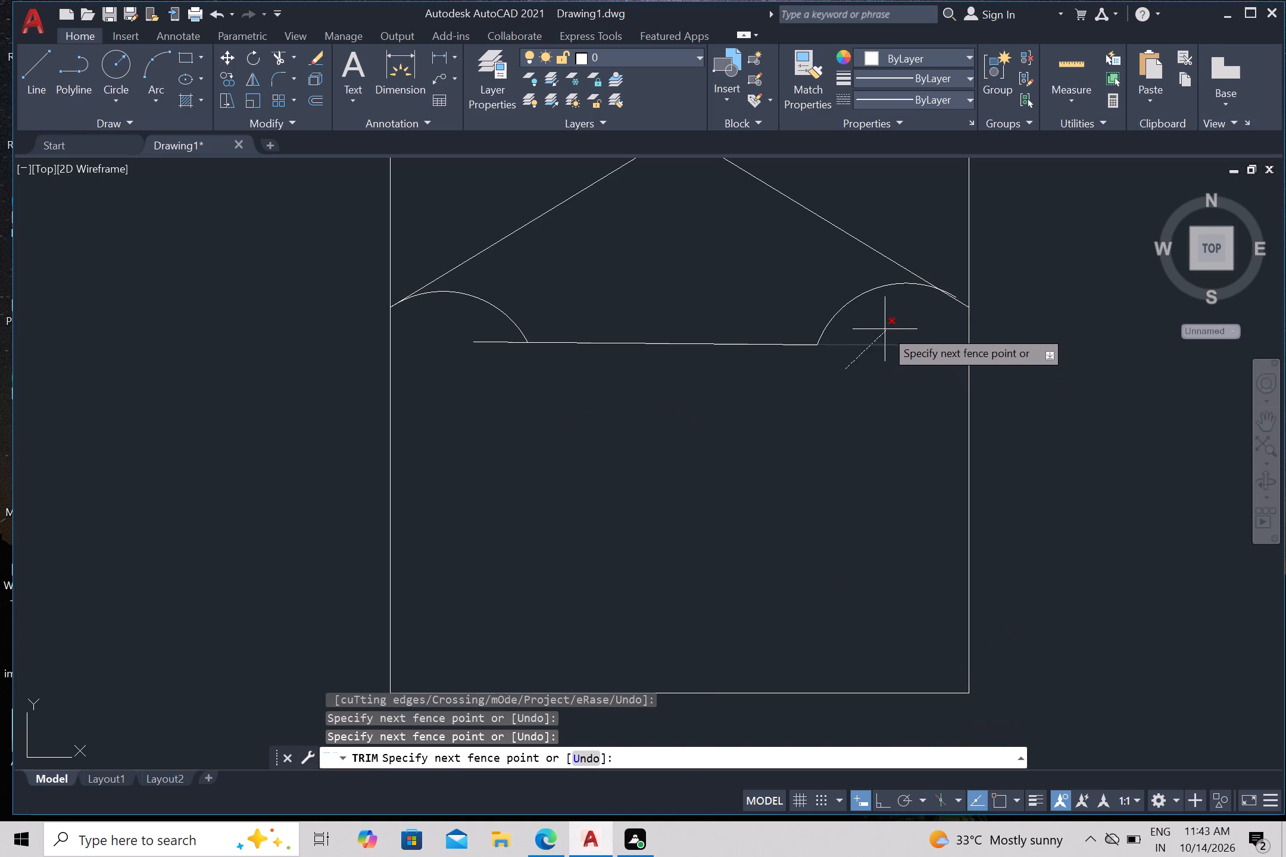
{"action": "left_click", "coordinate": [887, 328]}
{"action": "left_click_drag", "start_coordinate": [654, 357], "coordinate": [654, 350]}
{"action": "left_click_drag", "start_coordinate": [657, 303], "coordinate": [647, 318]}
{"action": "left_click", "coordinate": [486, 358]}
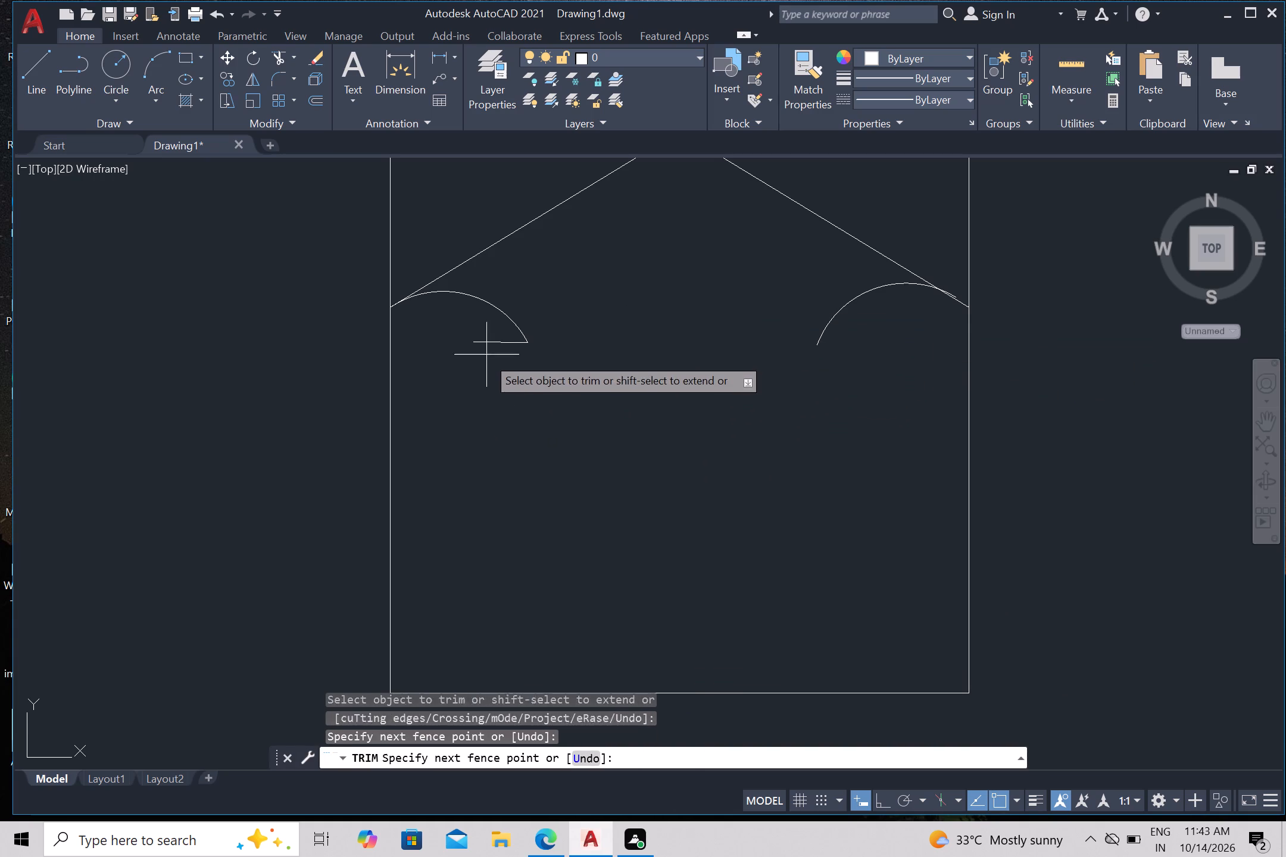
{"action": "left_click", "coordinate": [488, 331]}
{"action": "scroll", "coordinate": [616, 409], "scroll_direction": "down", "scroll_amount": 1}
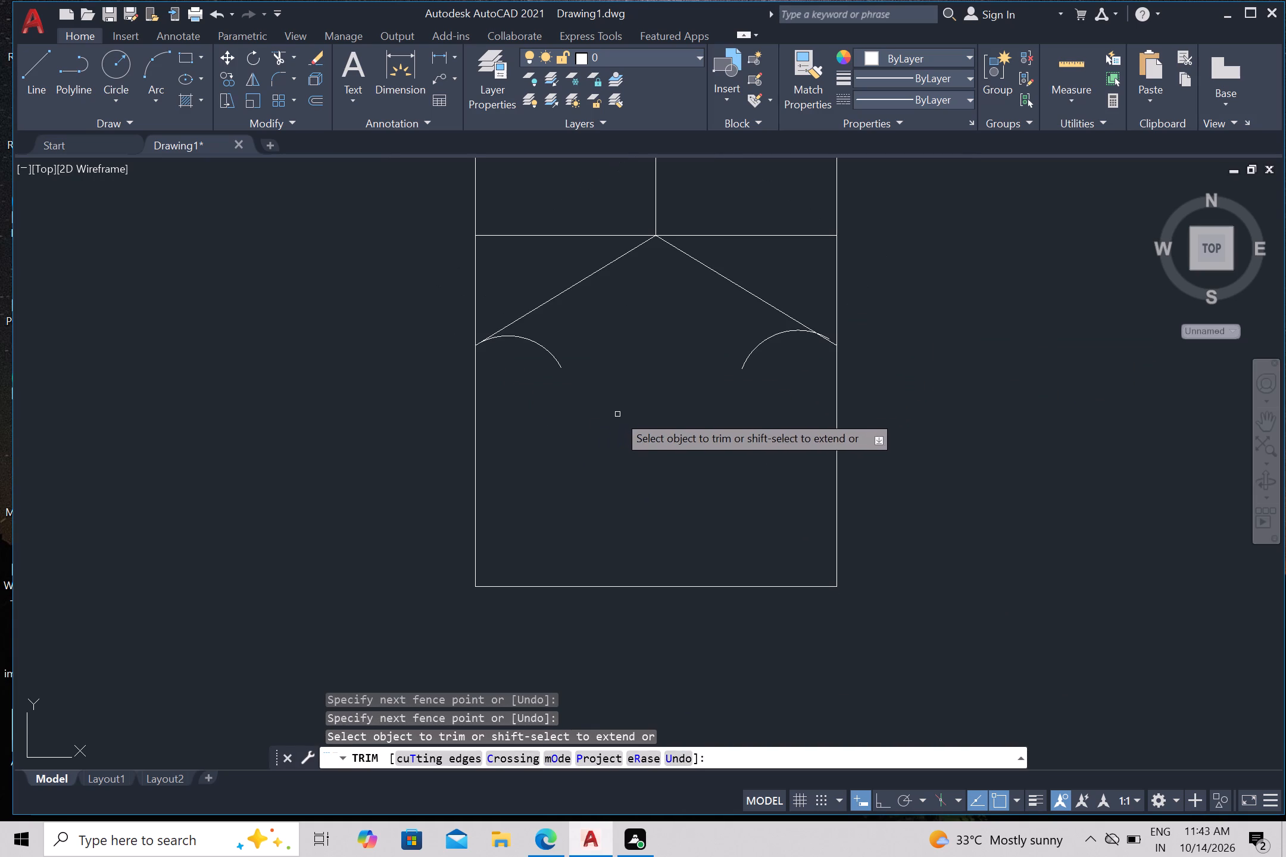
{"action": "key", "text": "Escape"}
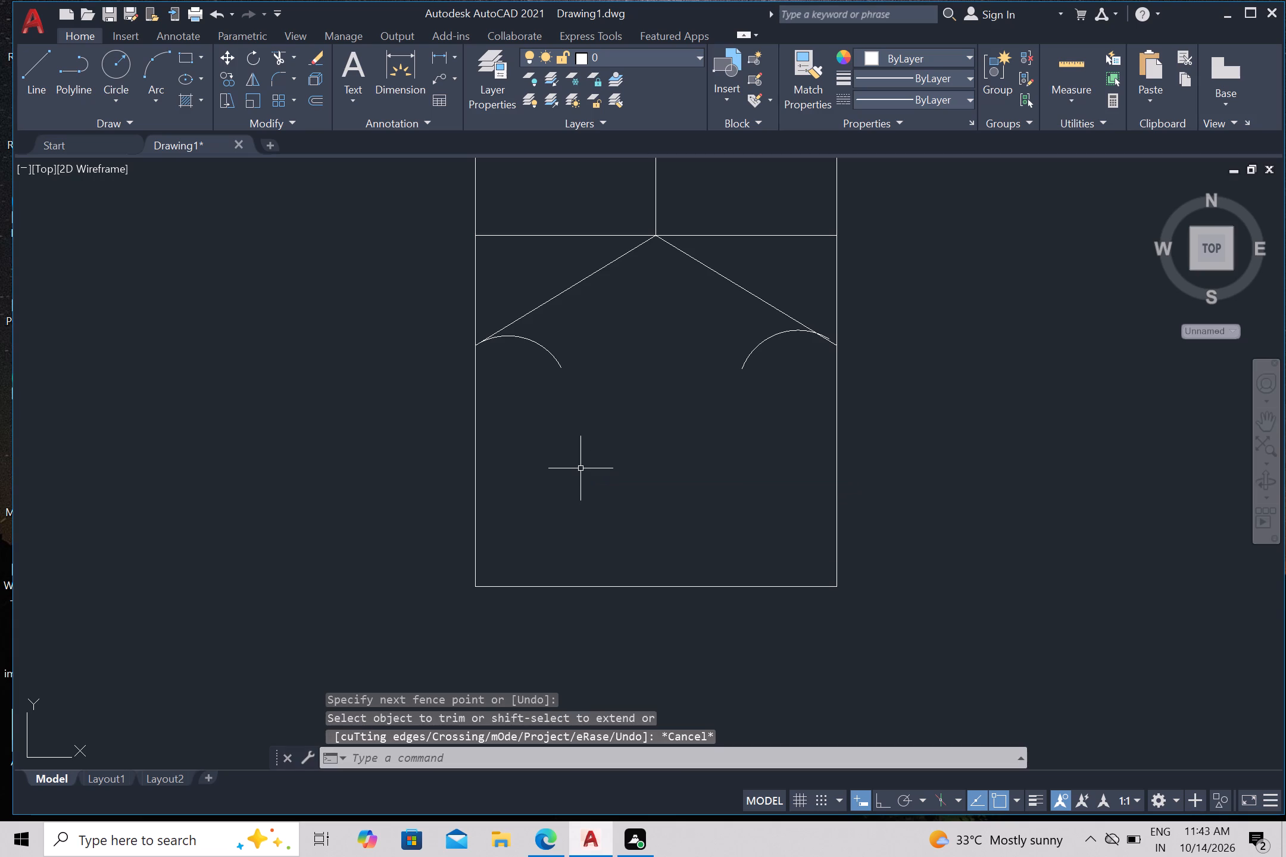
Draw two connected lines from the left arc's lower end up to the sloping lines' apex and down to the right arc's lower end.
{"action": "key", "text": "l"}
{"action": "key", "text": "Return"}
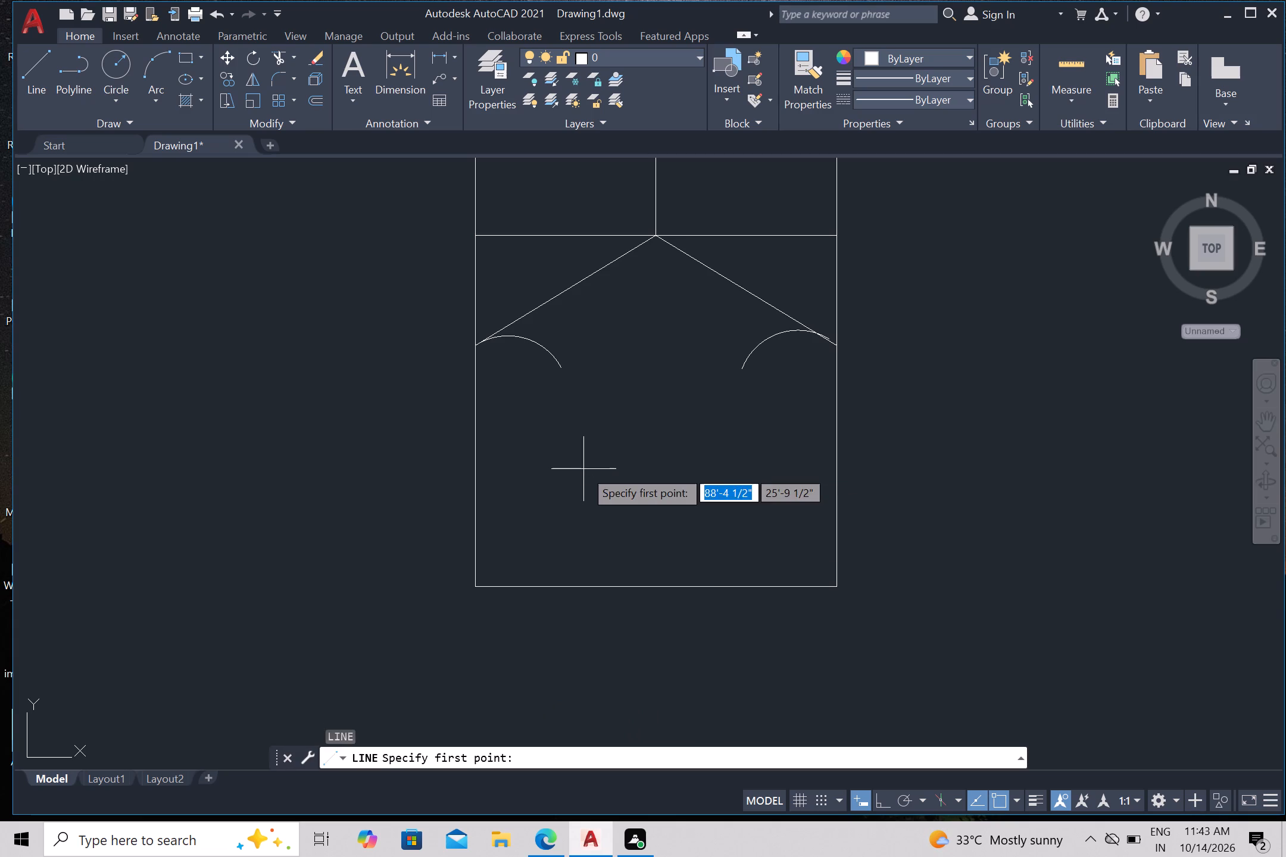
{"action": "left_click", "coordinate": [561, 371]}
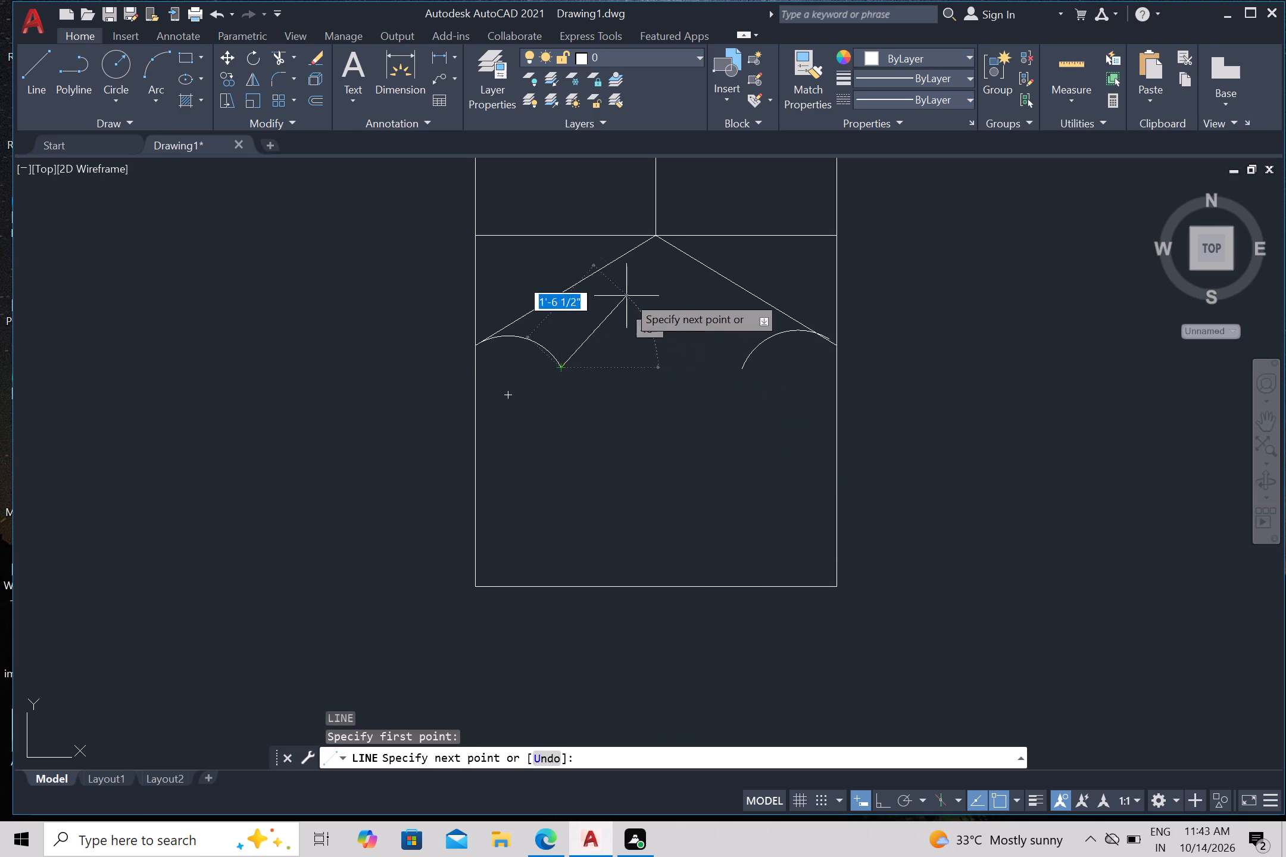
{"action": "left_click", "coordinate": [654, 234]}
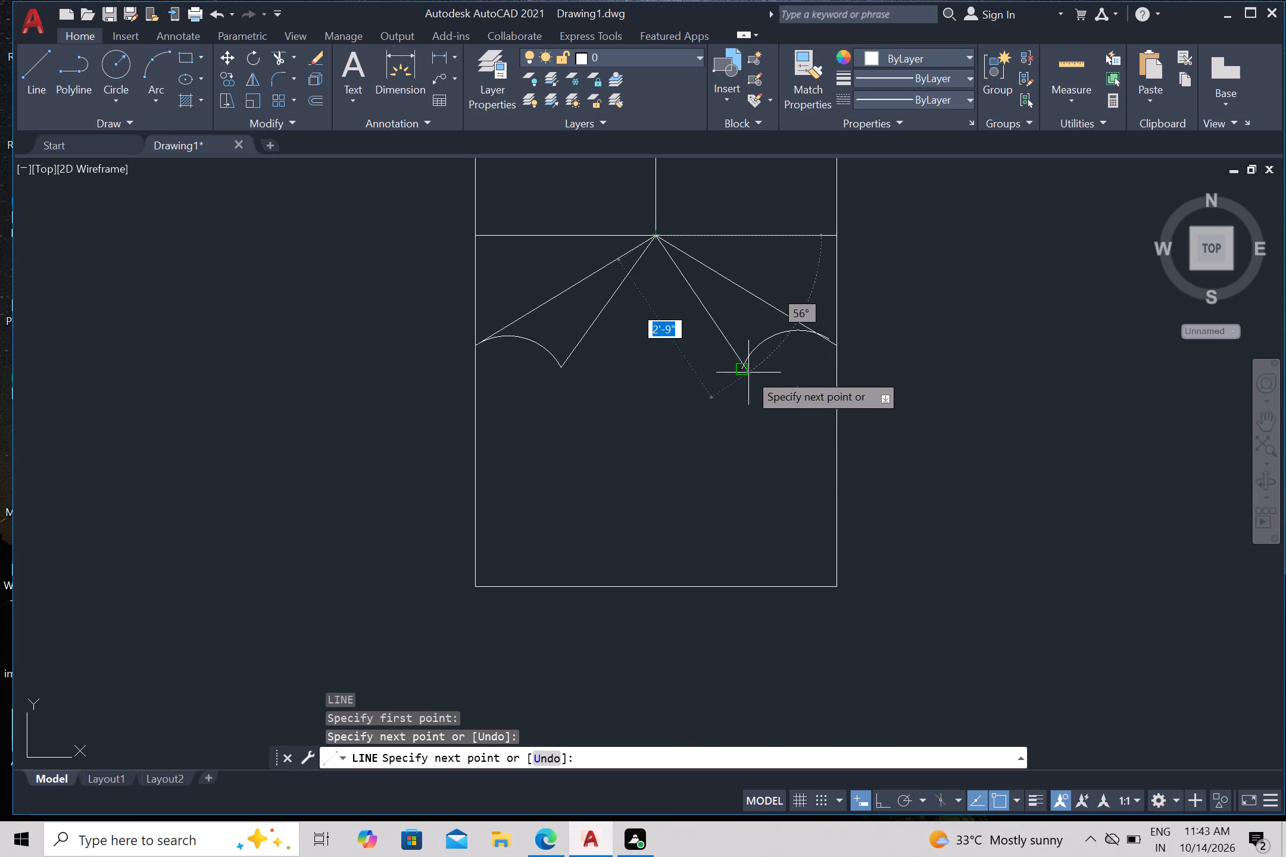
{"action": "left_click", "coordinate": [745, 372]}
{"action": "key", "text": "Escape"}
Draw a pillow rectangle freehand inside the left half of the bed's head section, clear of all its edges.
{"action": "scroll", "coordinate": [718, 381], "scroll_direction": "down", "scroll_amount": 2}
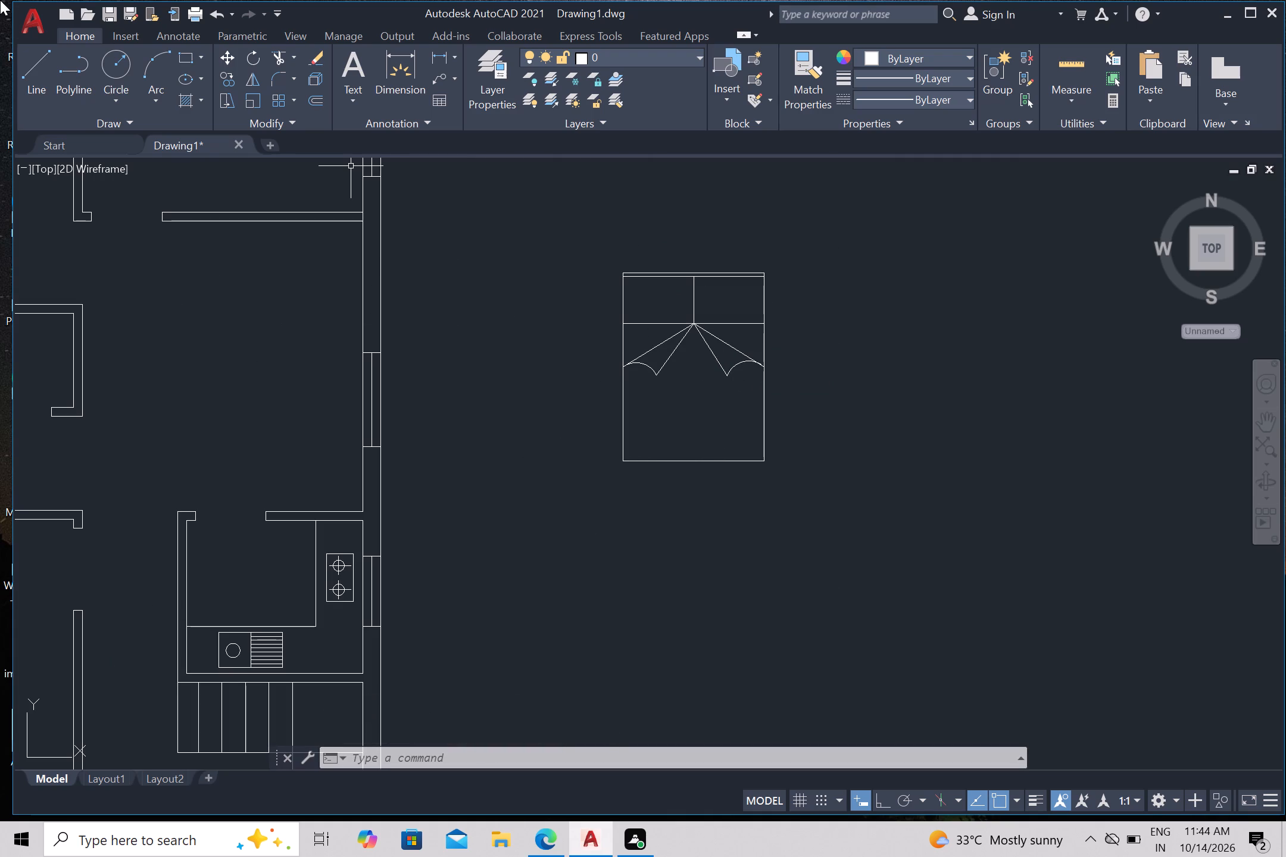
{"action": "left_click", "coordinate": [182, 58]}
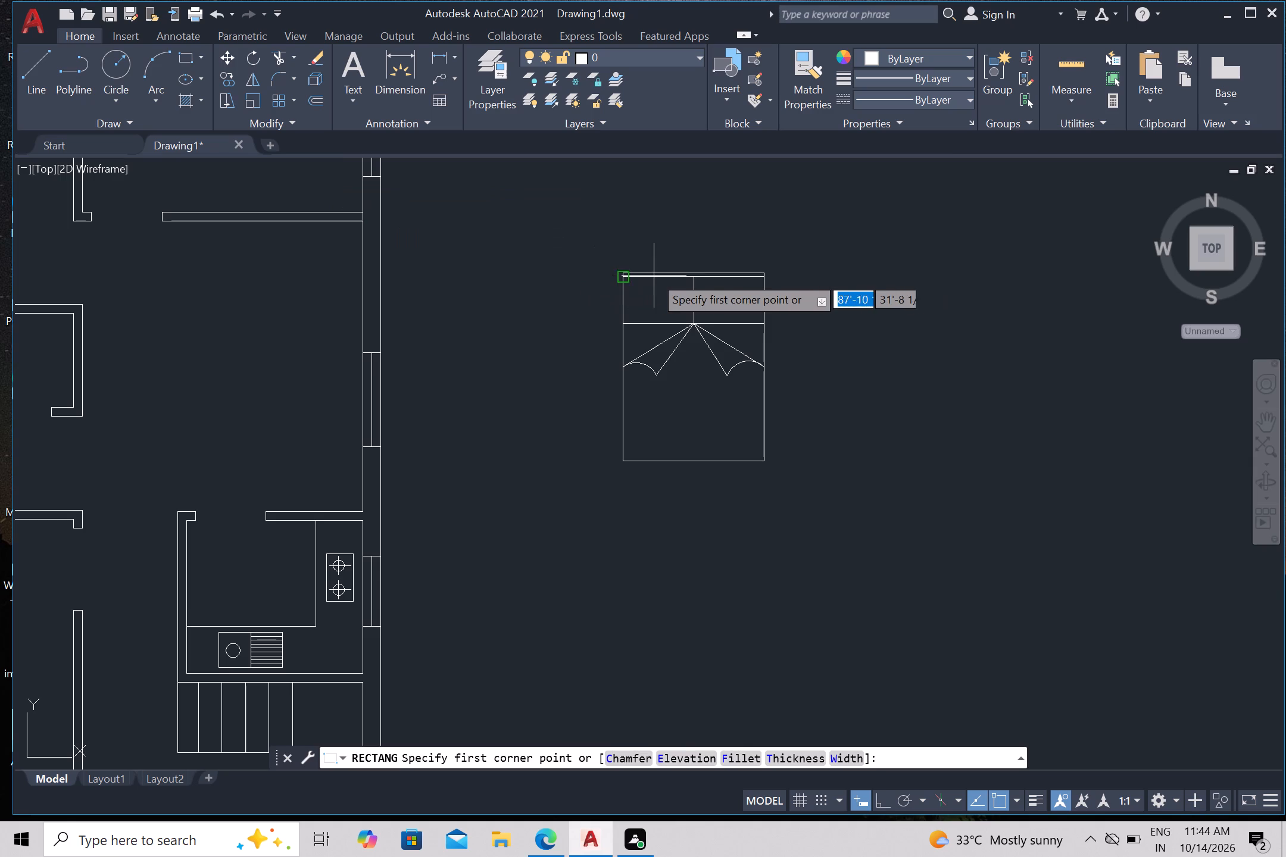
{"action": "scroll", "coordinate": [654, 276], "scroll_direction": "up", "scroll_amount": 2}
{"action": "left_click", "coordinate": [609, 305]}
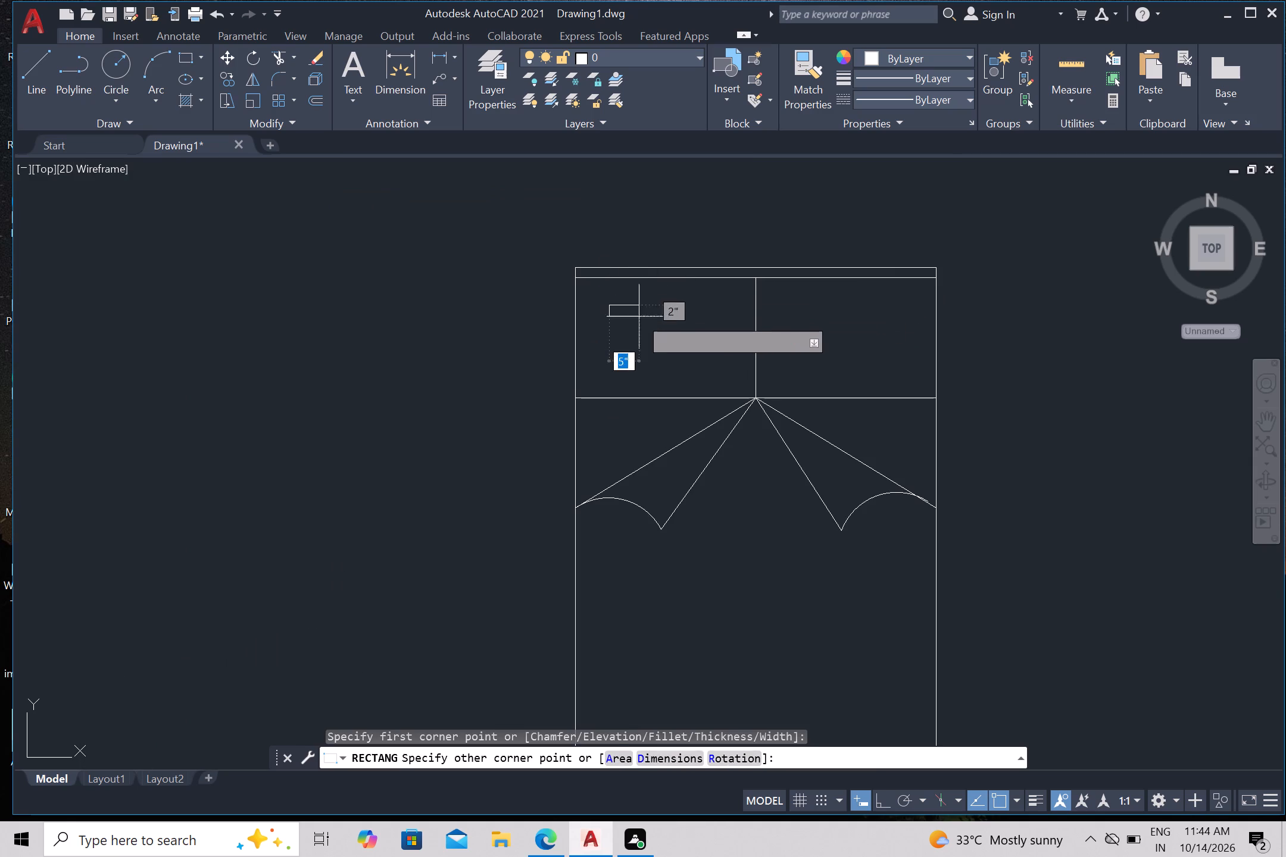
{"action": "left_click", "coordinate": [719, 370]}
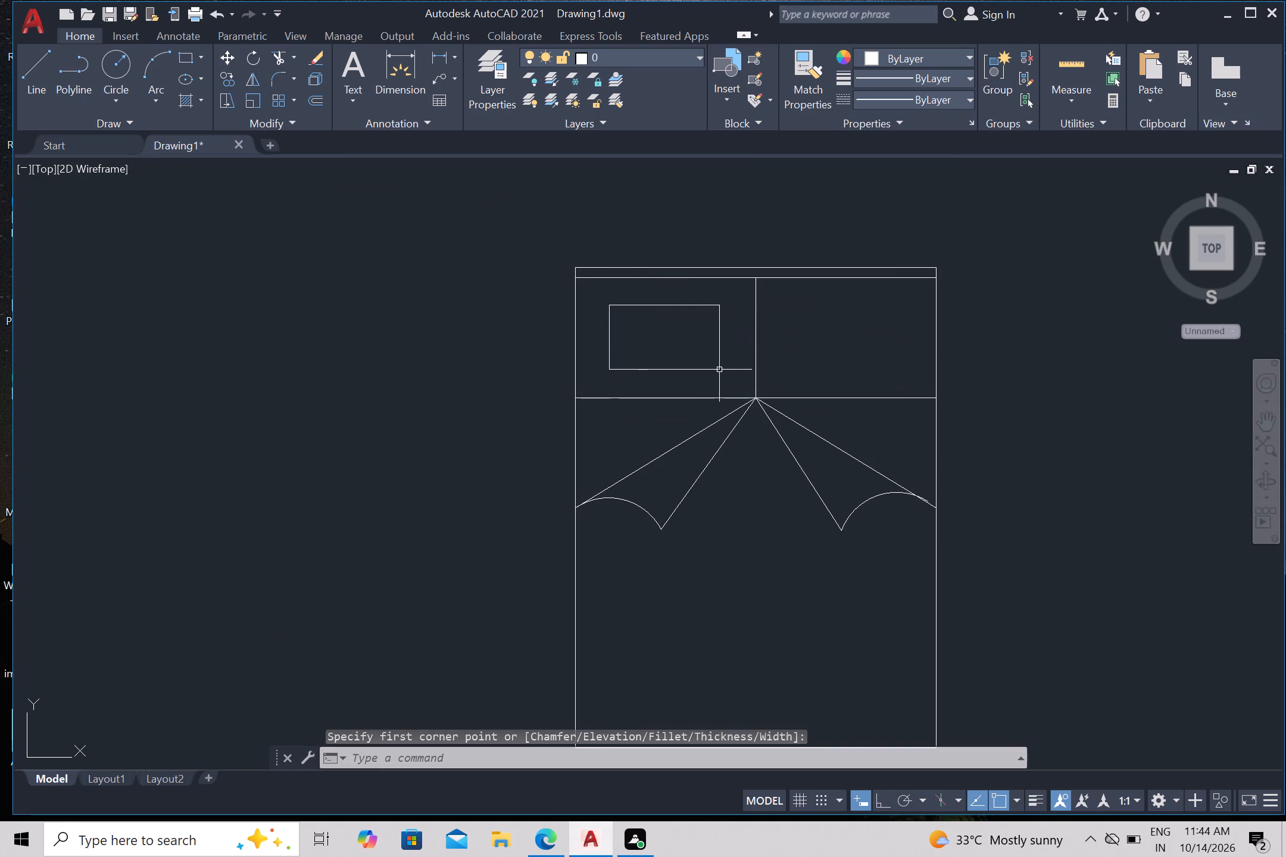
{"action": "key", "text": "Escape"}
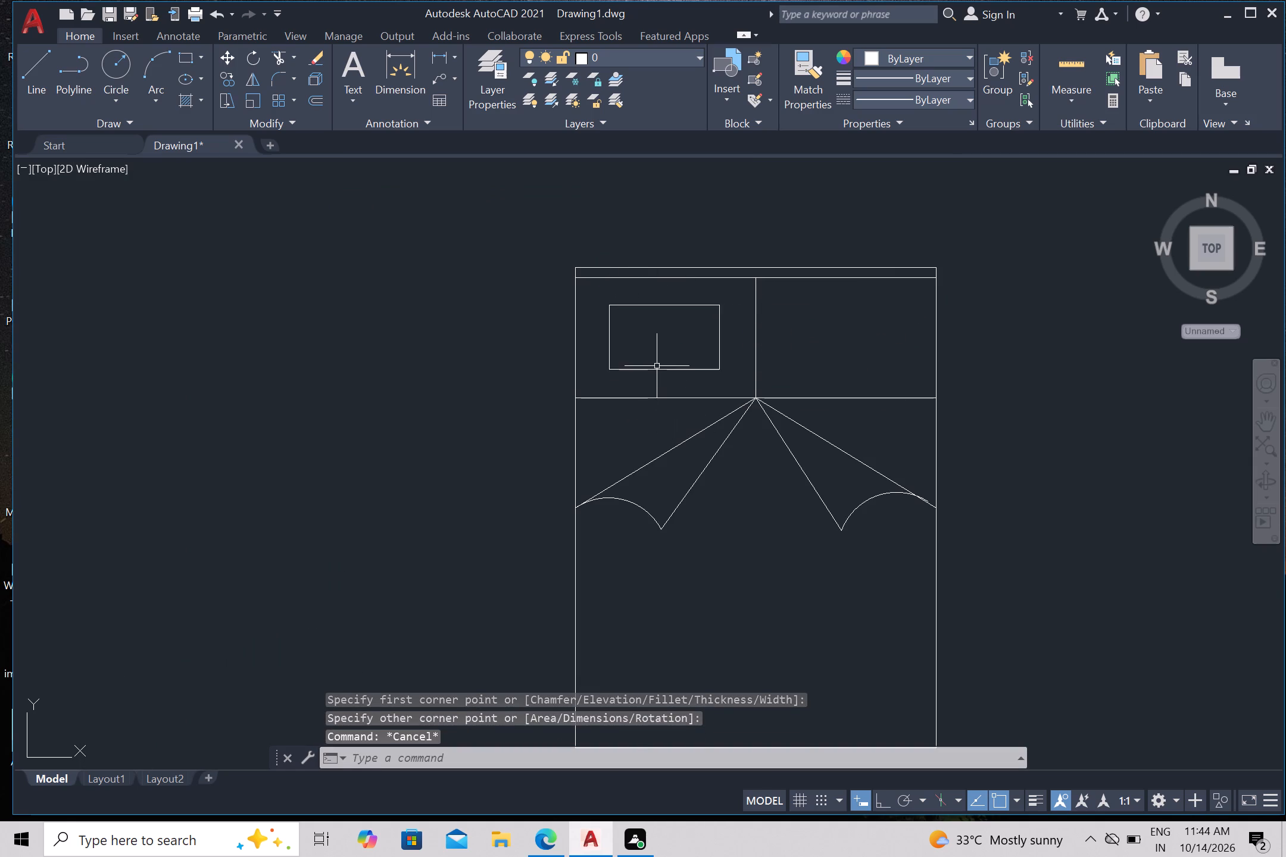
Mirror the pillow rectangle to the right half about the bed's vertical centre line with Ortho on, keeping the source.
{"action": "left_click", "coordinate": [664, 369]}
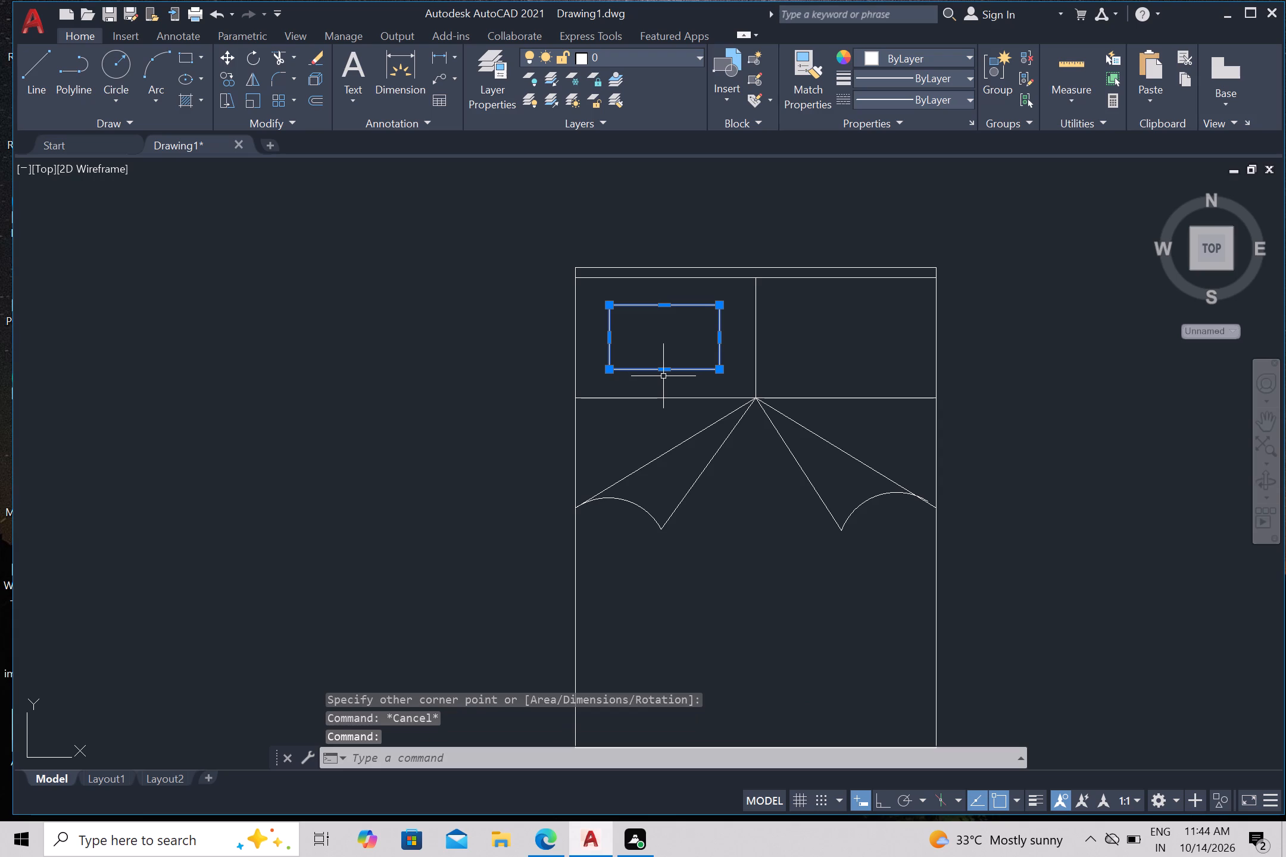
{"action": "type", "text": "mi"}
{"action": "key", "text": "Return"}
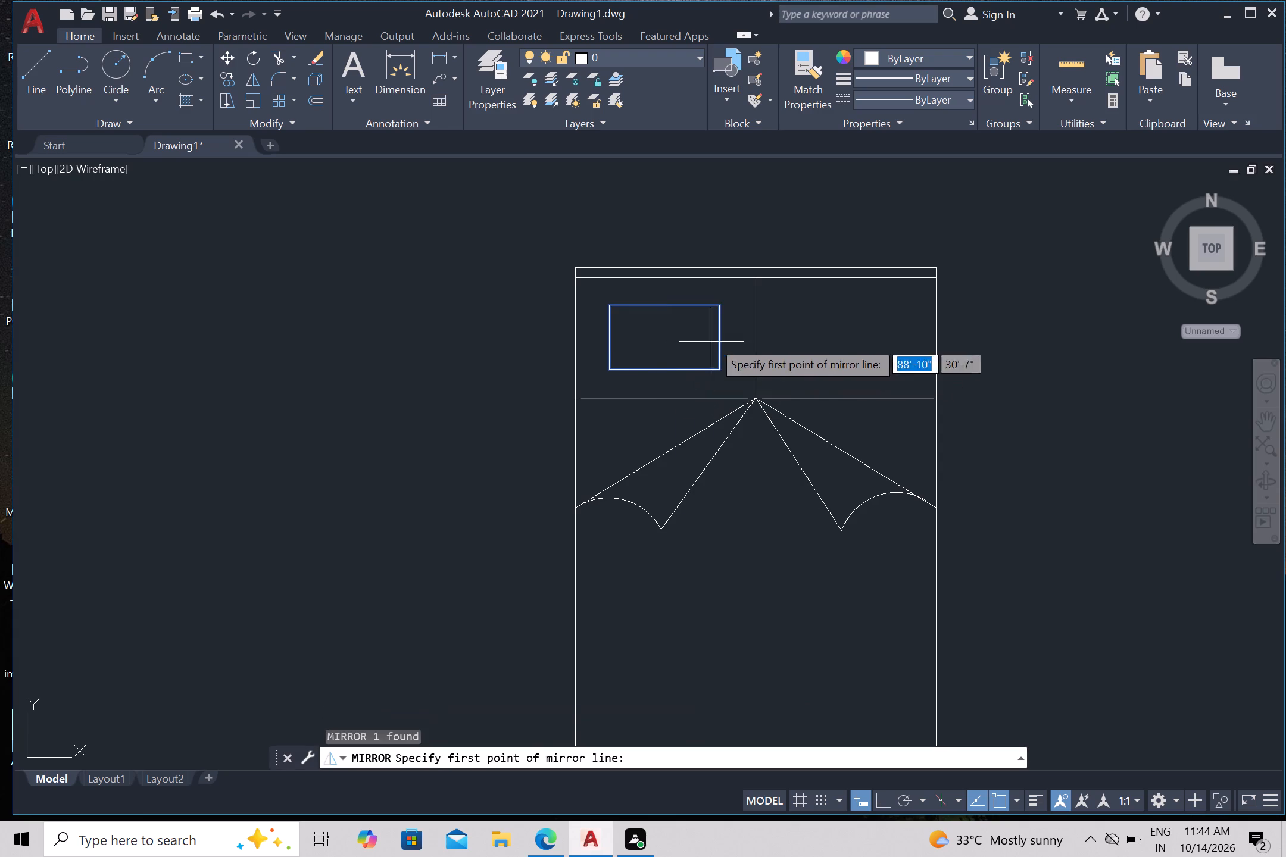
{"action": "left_click_drag", "start_coordinate": [751, 282], "coordinate": [750, 311]}
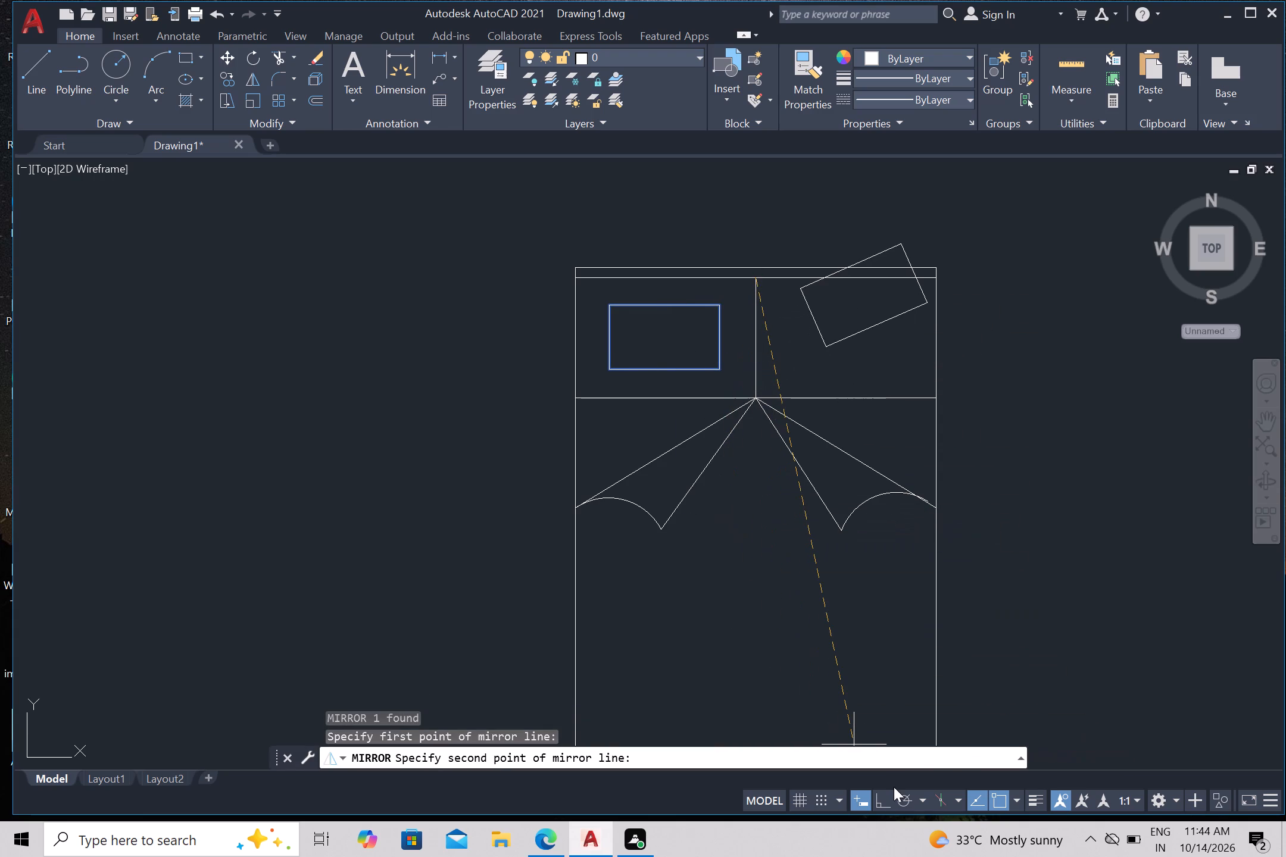
{"action": "left_click", "coordinate": [878, 799]}
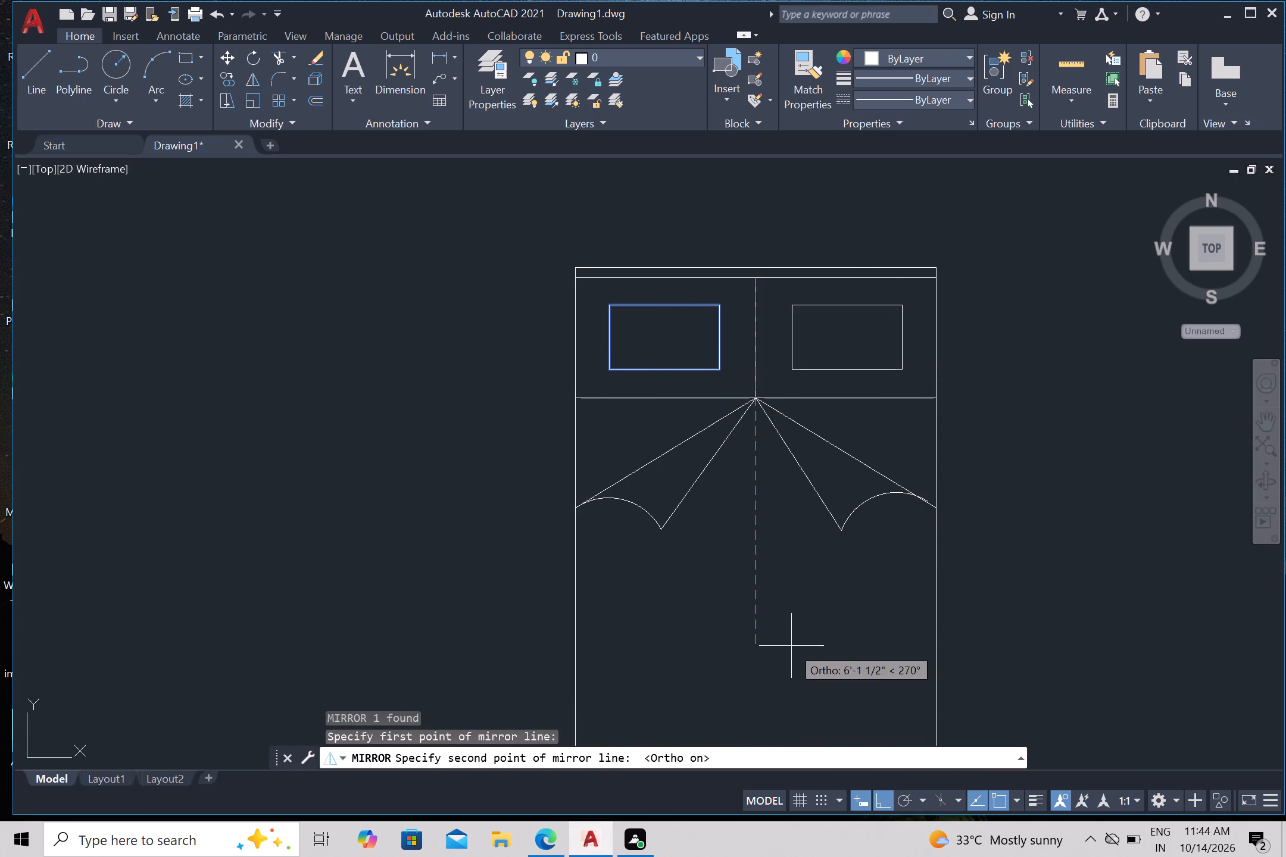
{"action": "left_click", "coordinate": [791, 643]}
{"action": "left_click_drag", "start_coordinate": [840, 713], "coordinate": [791, 642]}
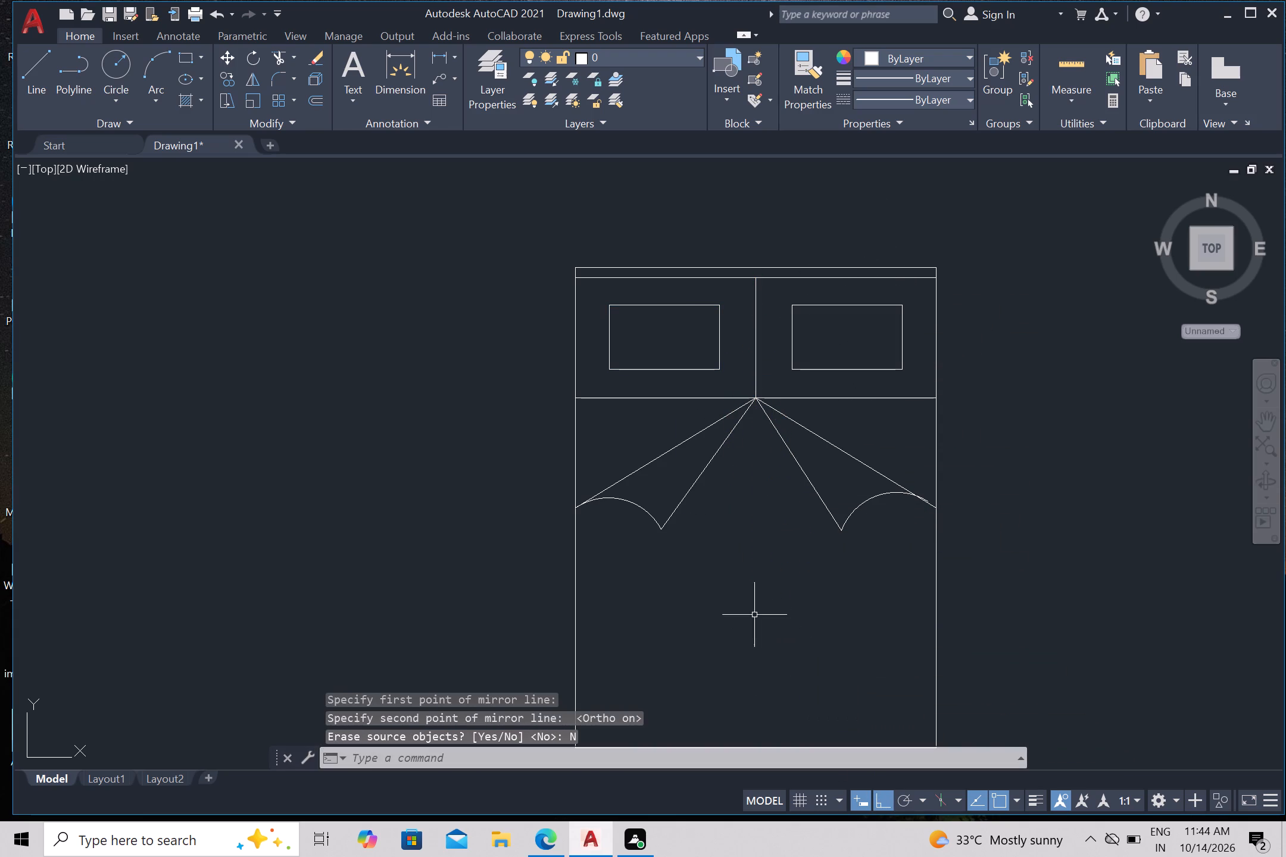
{"action": "key", "text": "Escape"}
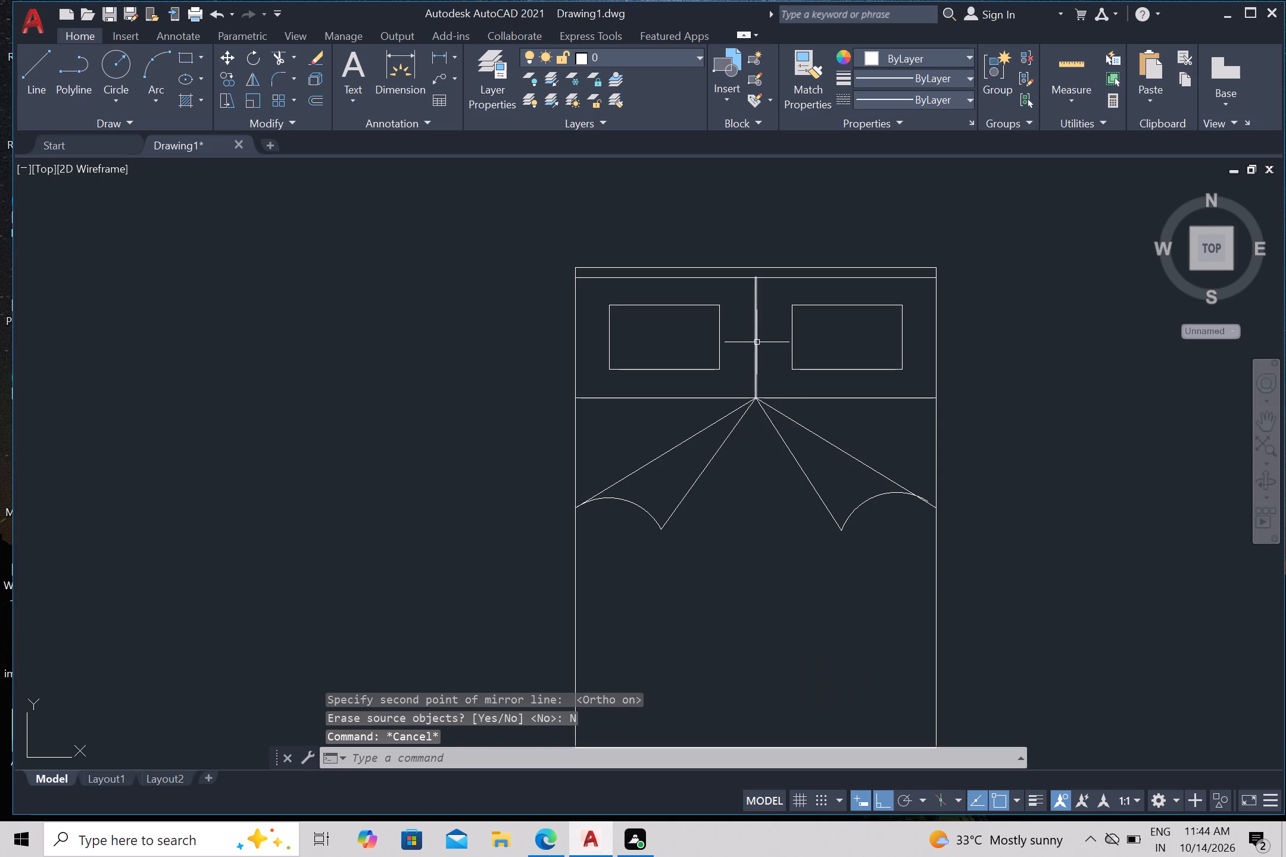
Delete the vertical centre line between the two pillows.
{"action": "left_click", "coordinate": [757, 342]}
{"action": "key", "text": "Delete"}
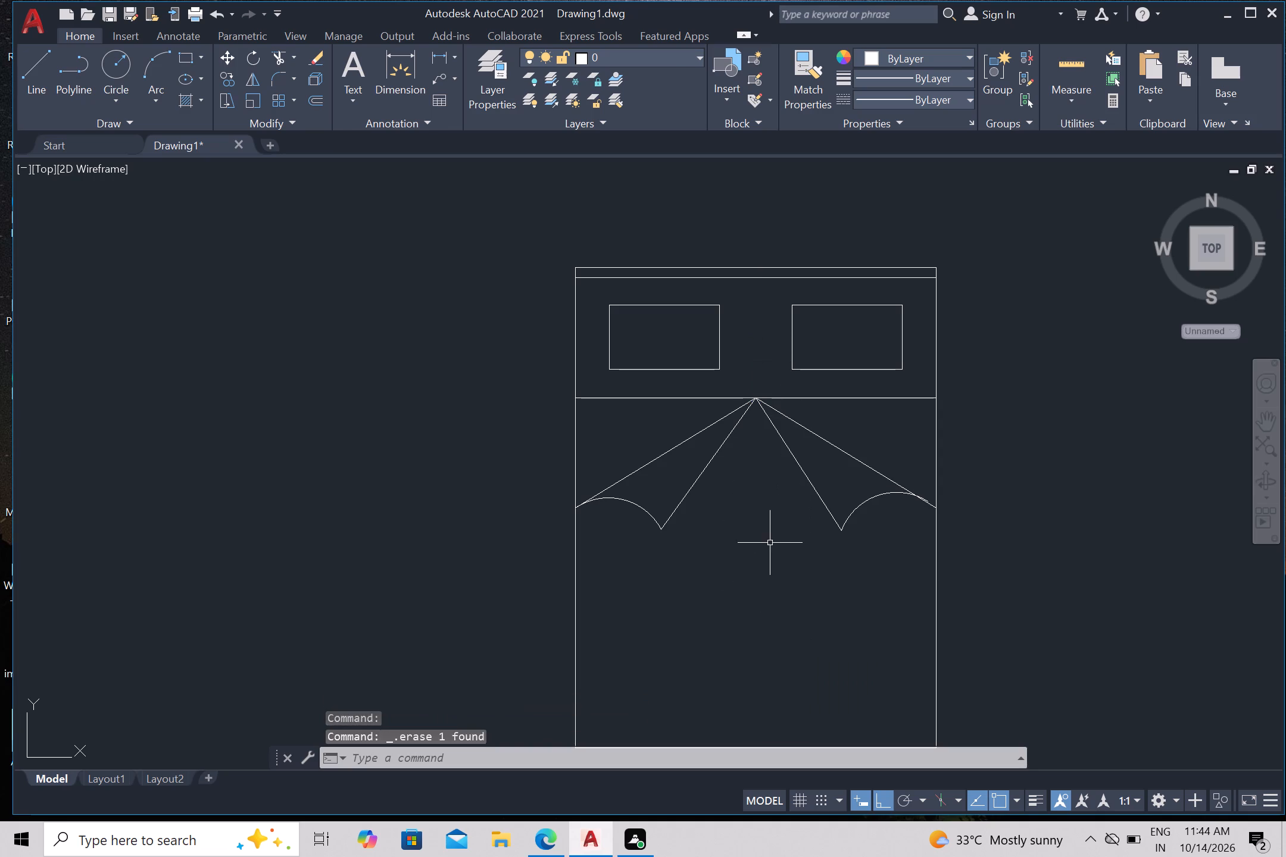
Copy the whole bed from its bottom edge midpoint into the plan's upper-left room, headboard near the top wall, with Ortho off.
{"action": "scroll", "coordinate": [770, 543], "scroll_direction": "down", "scroll_amount": 2}
{"action": "scroll", "coordinate": [731, 646], "scroll_direction": "down", "scroll_amount": 1}
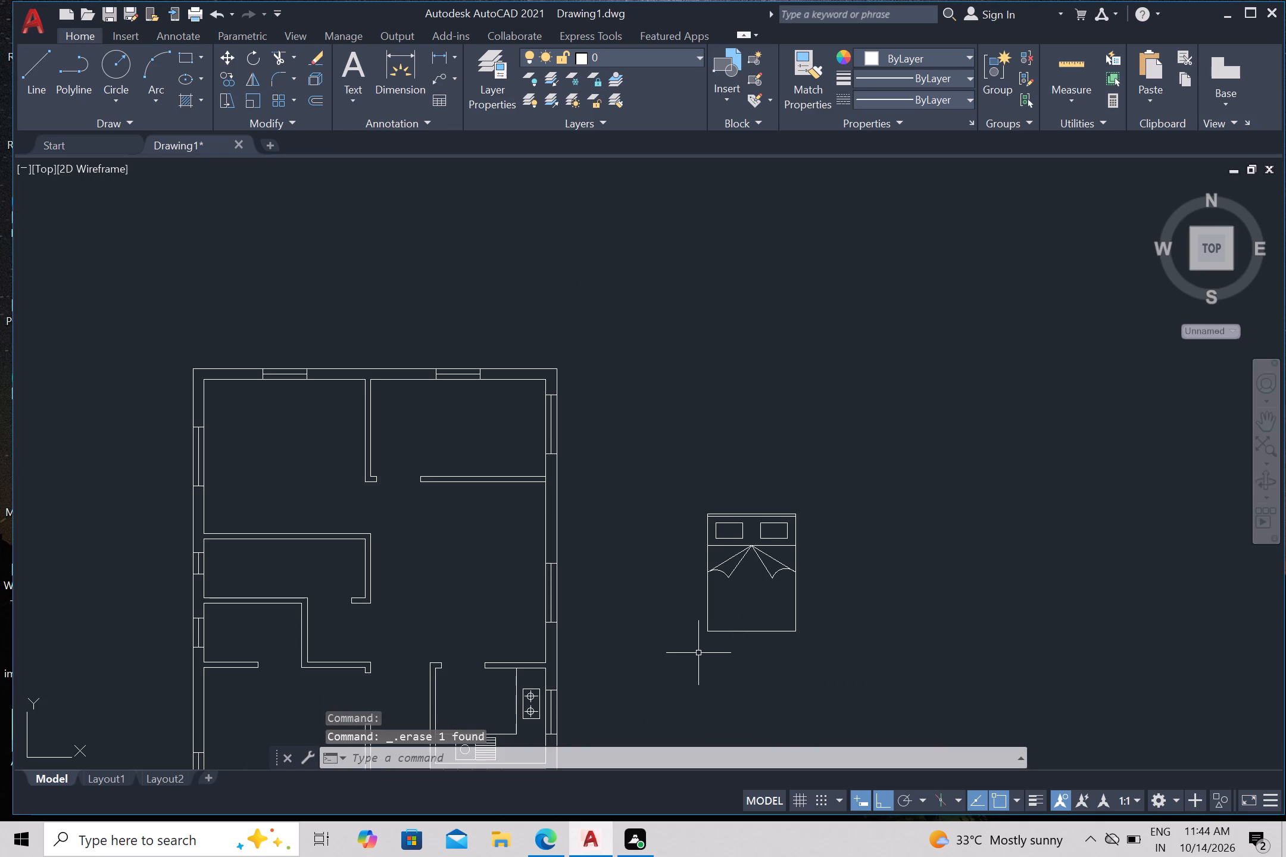
{"action": "scroll", "coordinate": [689, 634], "scroll_direction": "down", "scroll_amount": 1}
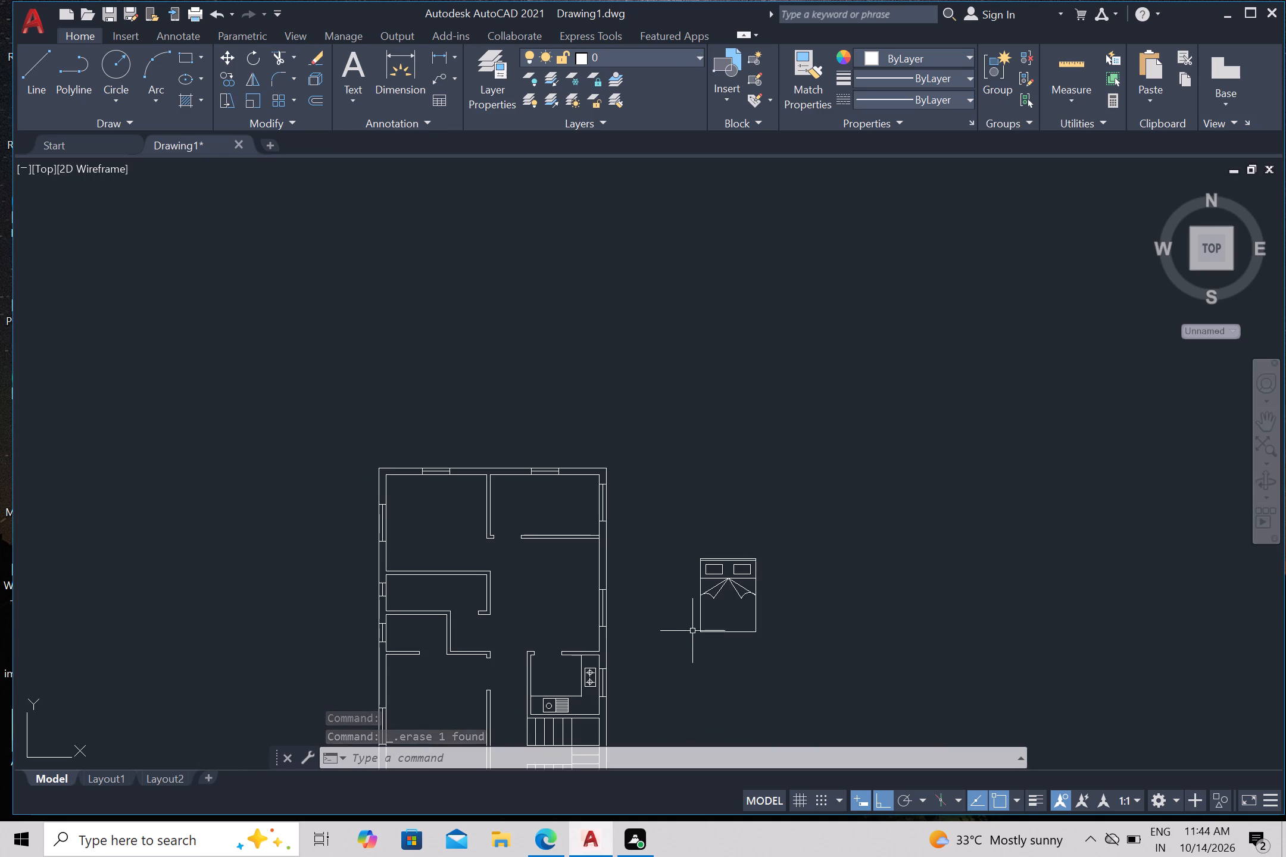
{"action": "middle_click_drag", "start_coordinate": [705, 666], "coordinate": [777, 511]}
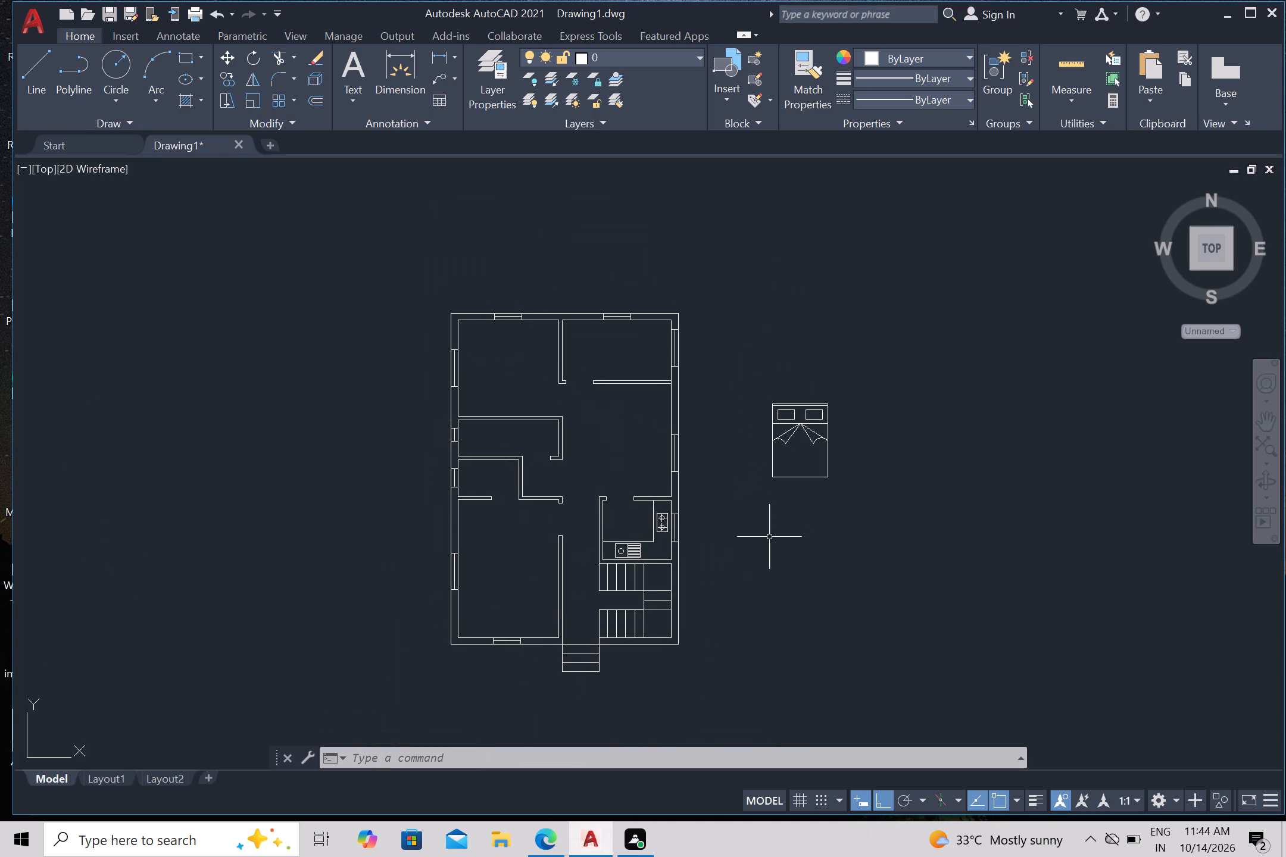
{"action": "left_click", "coordinate": [741, 362]}
{"action": "left_click", "coordinate": [892, 537]}
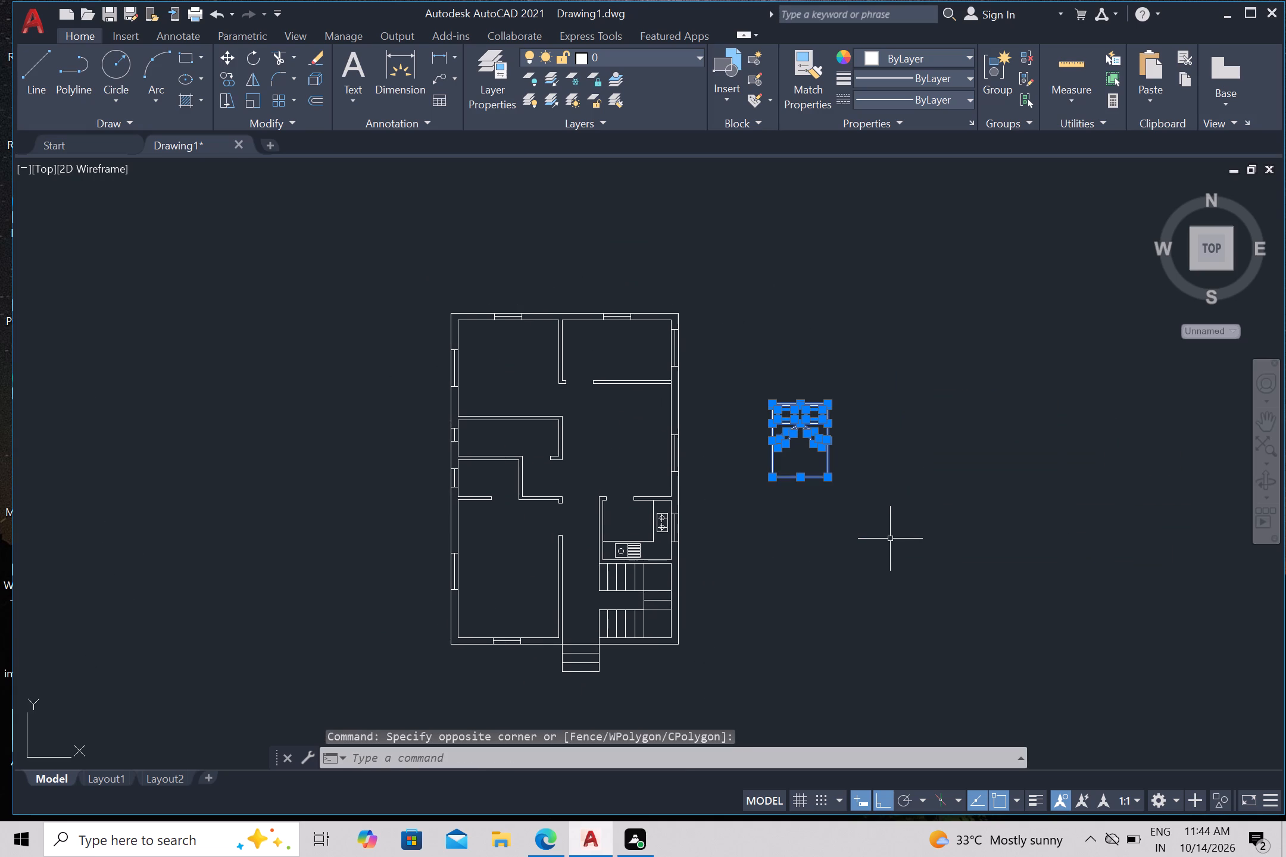
{"action": "type", "text": "co"}
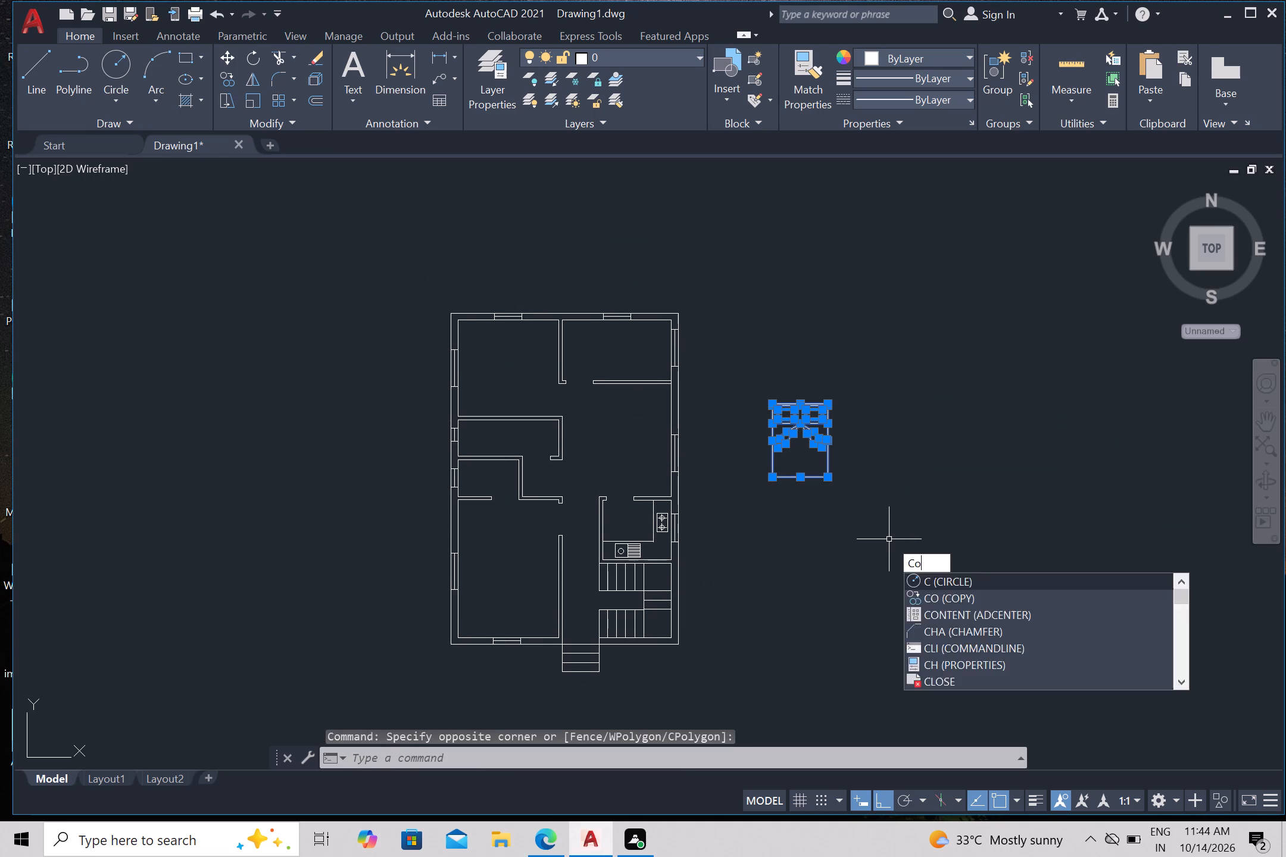
{"action": "key", "text": "Return"}
{"action": "left_click", "coordinate": [797, 479]}
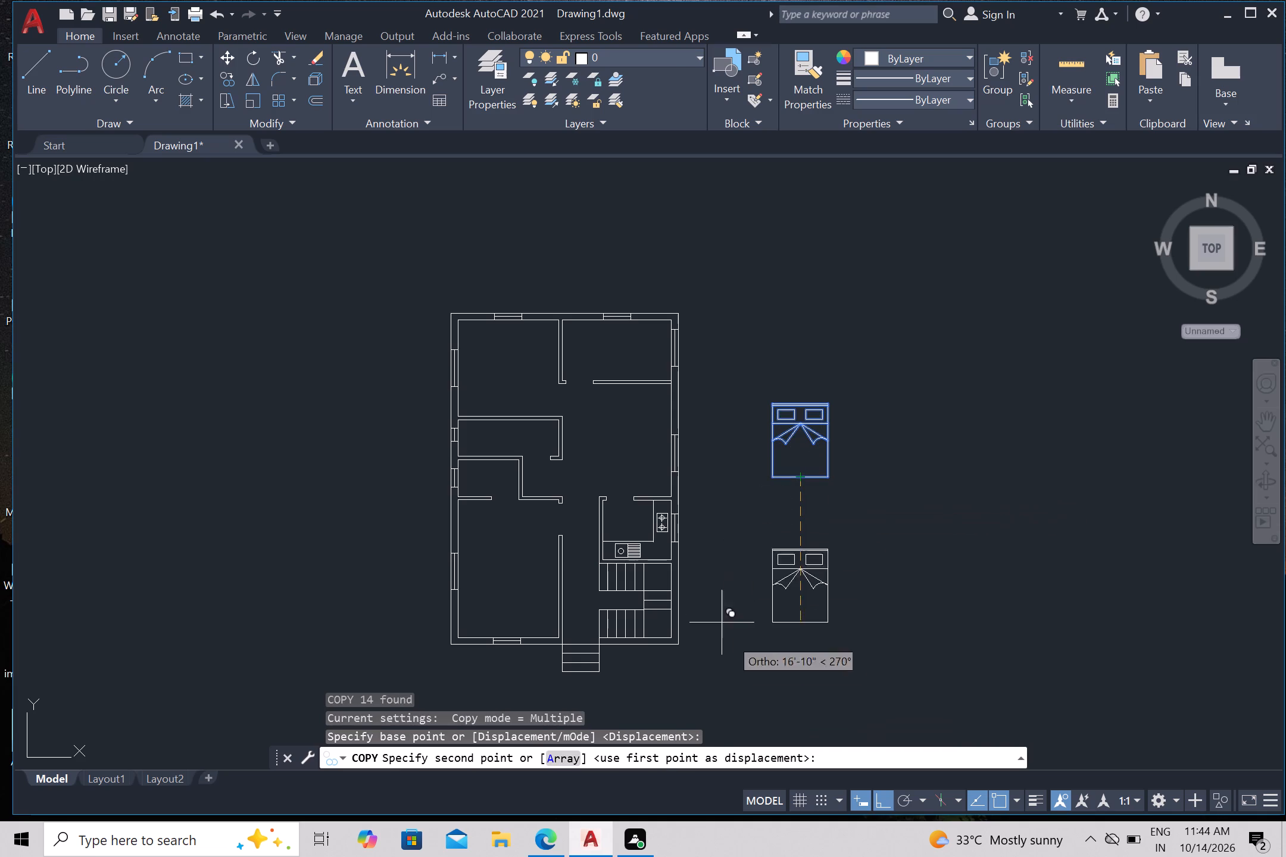
{"action": "left_click_drag", "start_coordinate": [879, 808], "coordinate": [881, 796]}
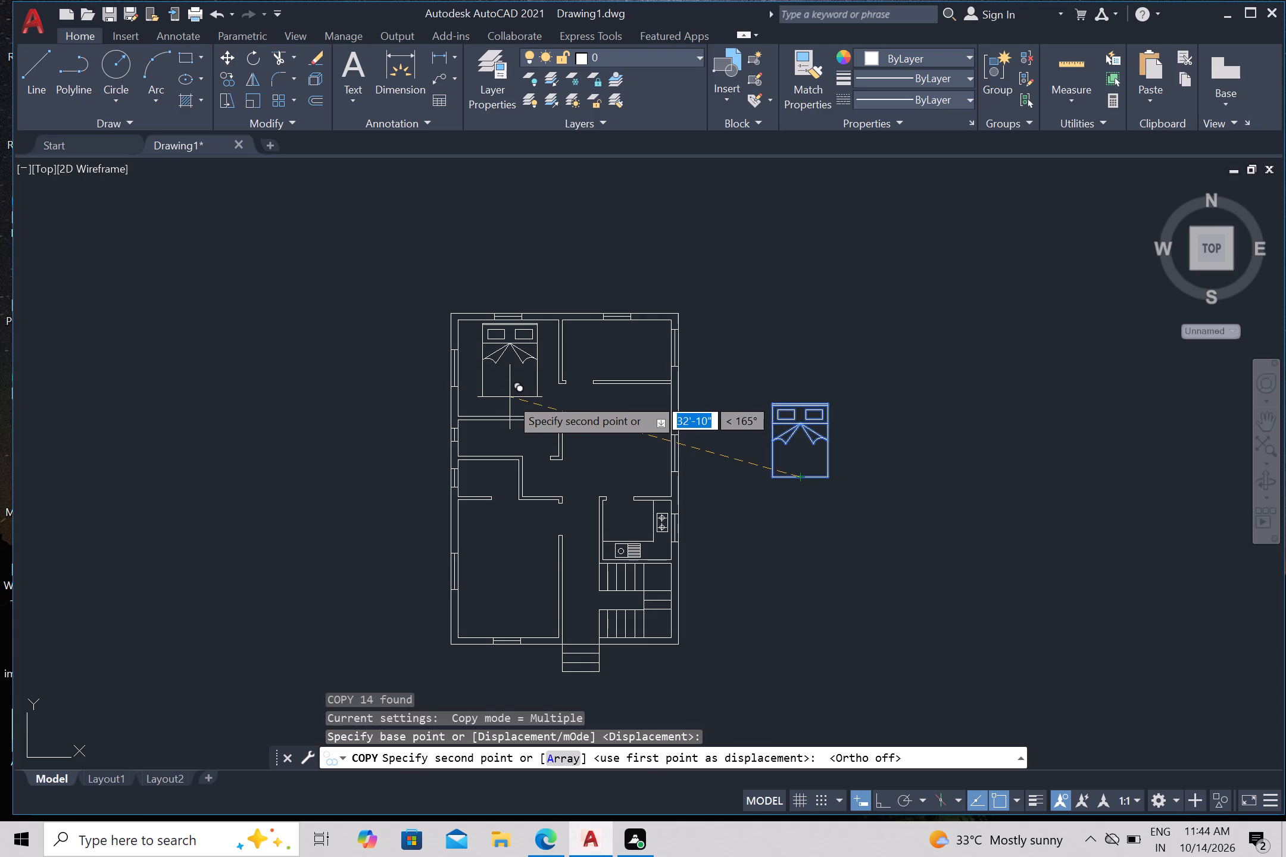
{"action": "left_click", "coordinate": [510, 397]}
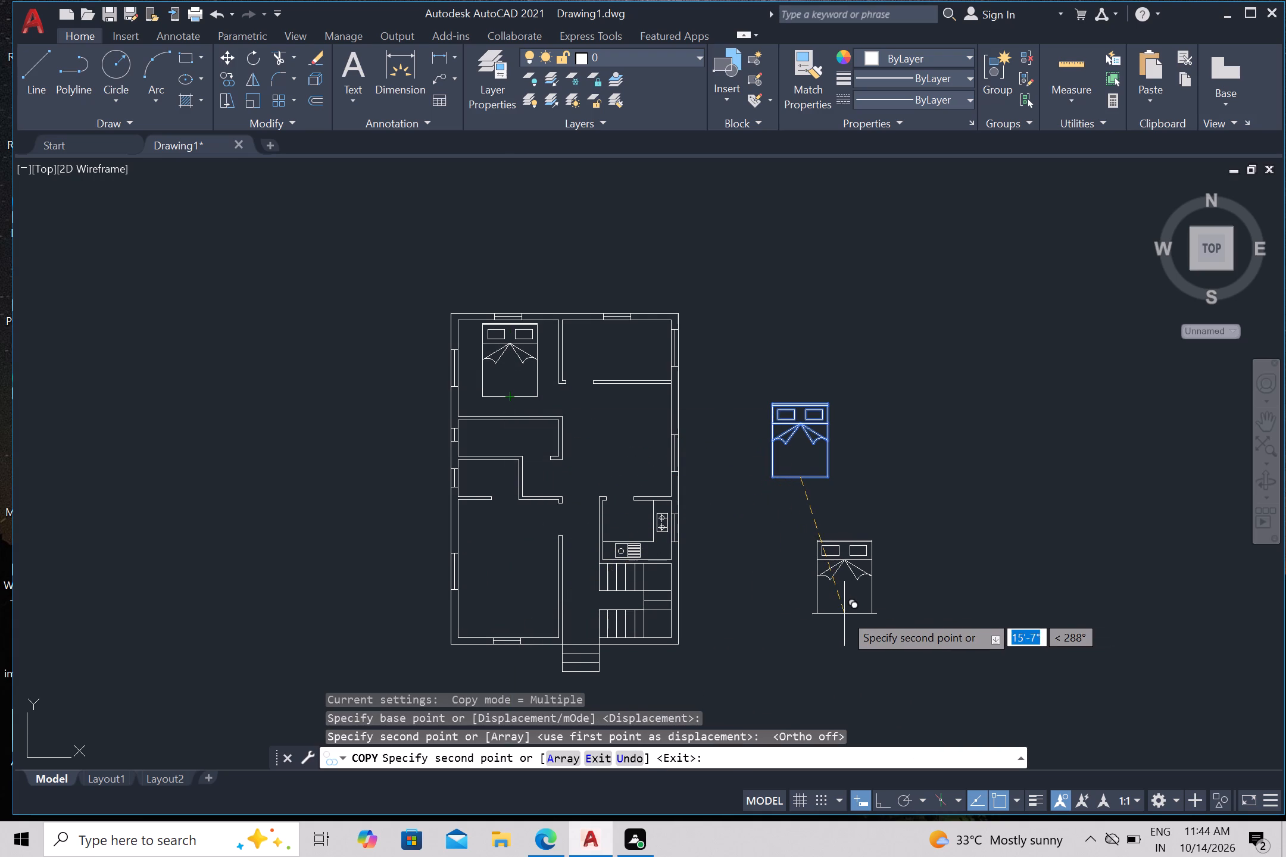
{"action": "key", "text": "Escape"}
Rotate the original bed beside the plan 90 degrees clockwise about a point just below its lower-right corner, with Ortho on.
{"action": "left_click", "coordinate": [738, 353]}
{"action": "left_click_drag", "start_coordinate": [881, 505], "coordinate": [881, 515]}
{"action": "type", "text": "ro"}
{"action": "key", "text": "Return"}
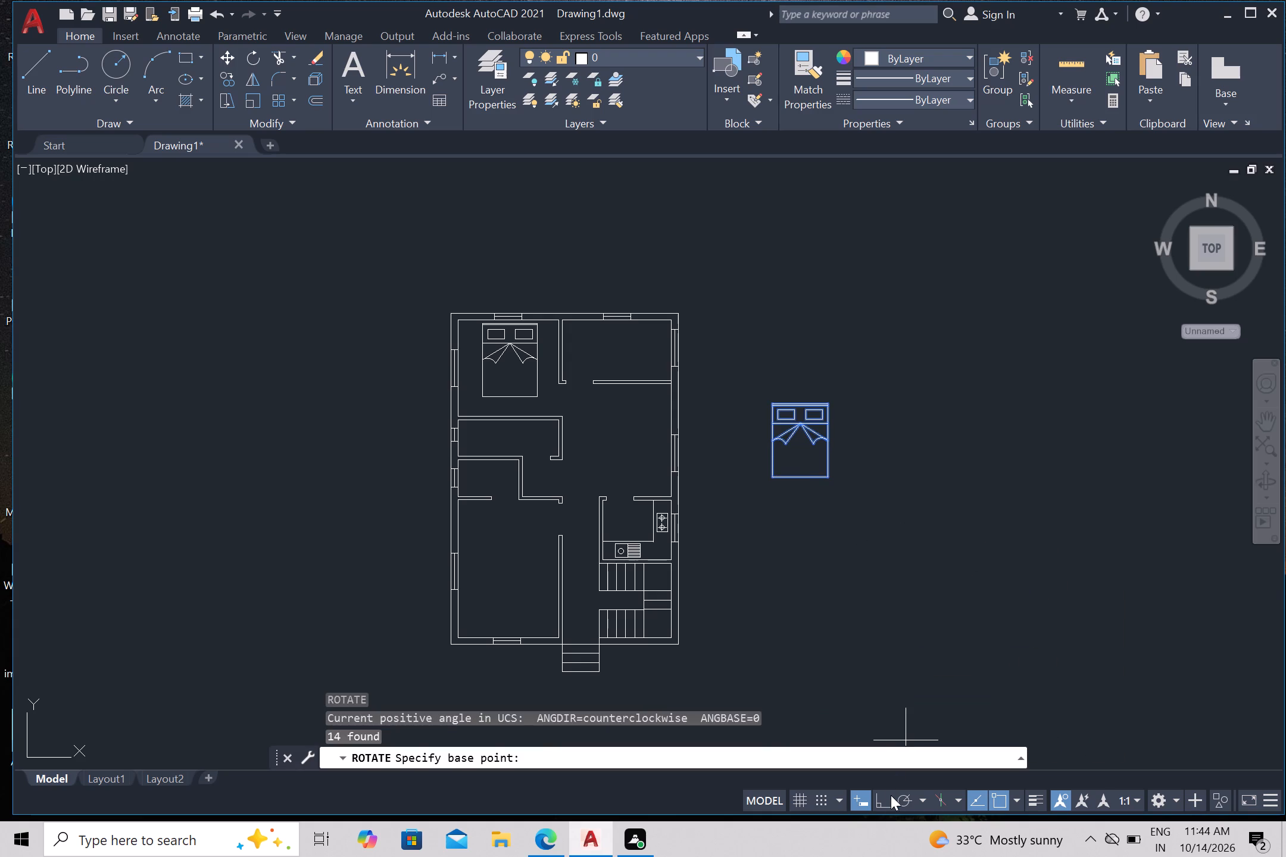
{"action": "left_click", "coordinate": [886, 805]}
{"action": "left_click_drag", "start_coordinate": [828, 484], "coordinate": [828, 487]}
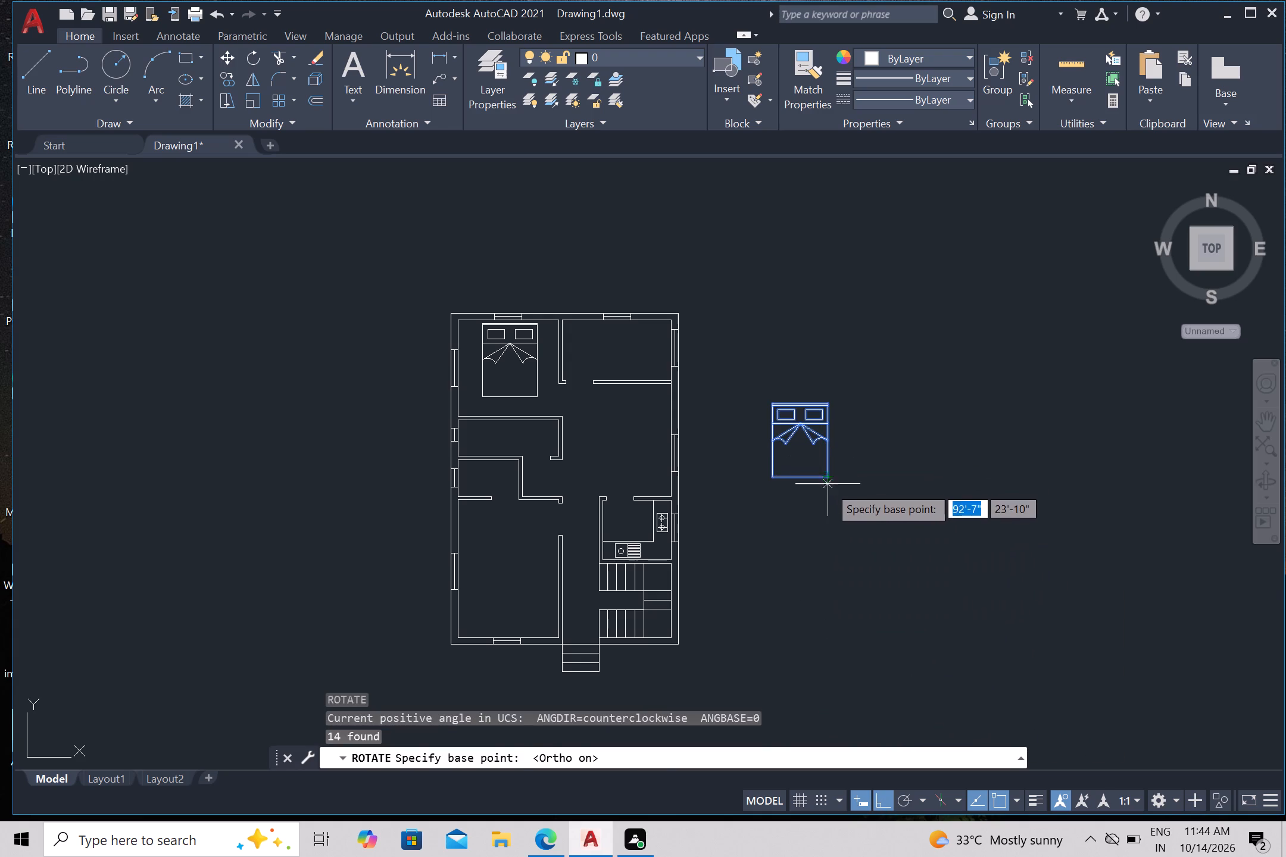
{"action": "left_click_drag", "start_coordinate": [828, 487], "coordinate": [828, 526]}
{"action": "left_click_drag", "start_coordinate": [805, 645], "coordinate": [806, 633]}
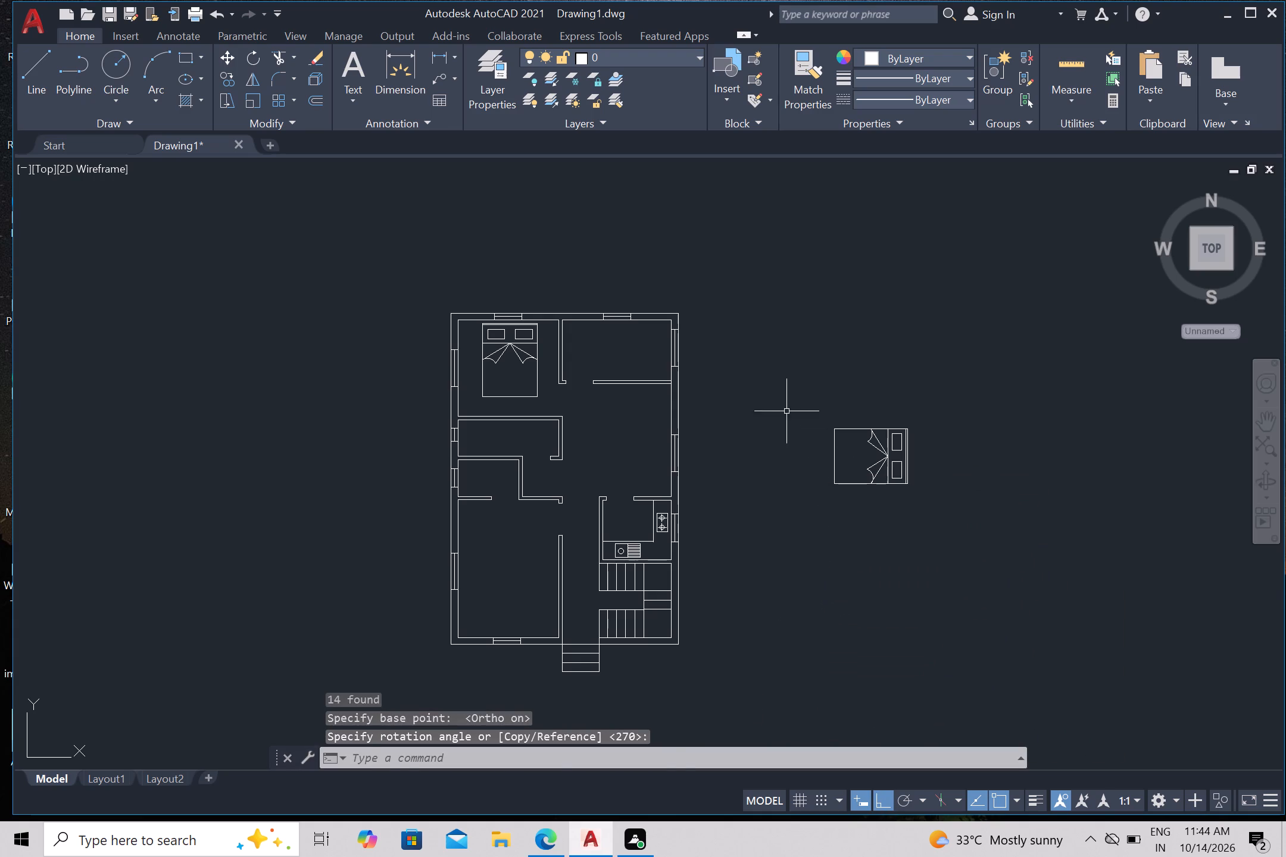
Move the rotated bed from its headboard midpoint into the plan's lower-left room, headboard near the inner wall, with Ortho off.
{"action": "left_click_drag", "start_coordinate": [791, 396], "coordinate": [801, 390]}
{"action": "left_click", "coordinate": [955, 542]}
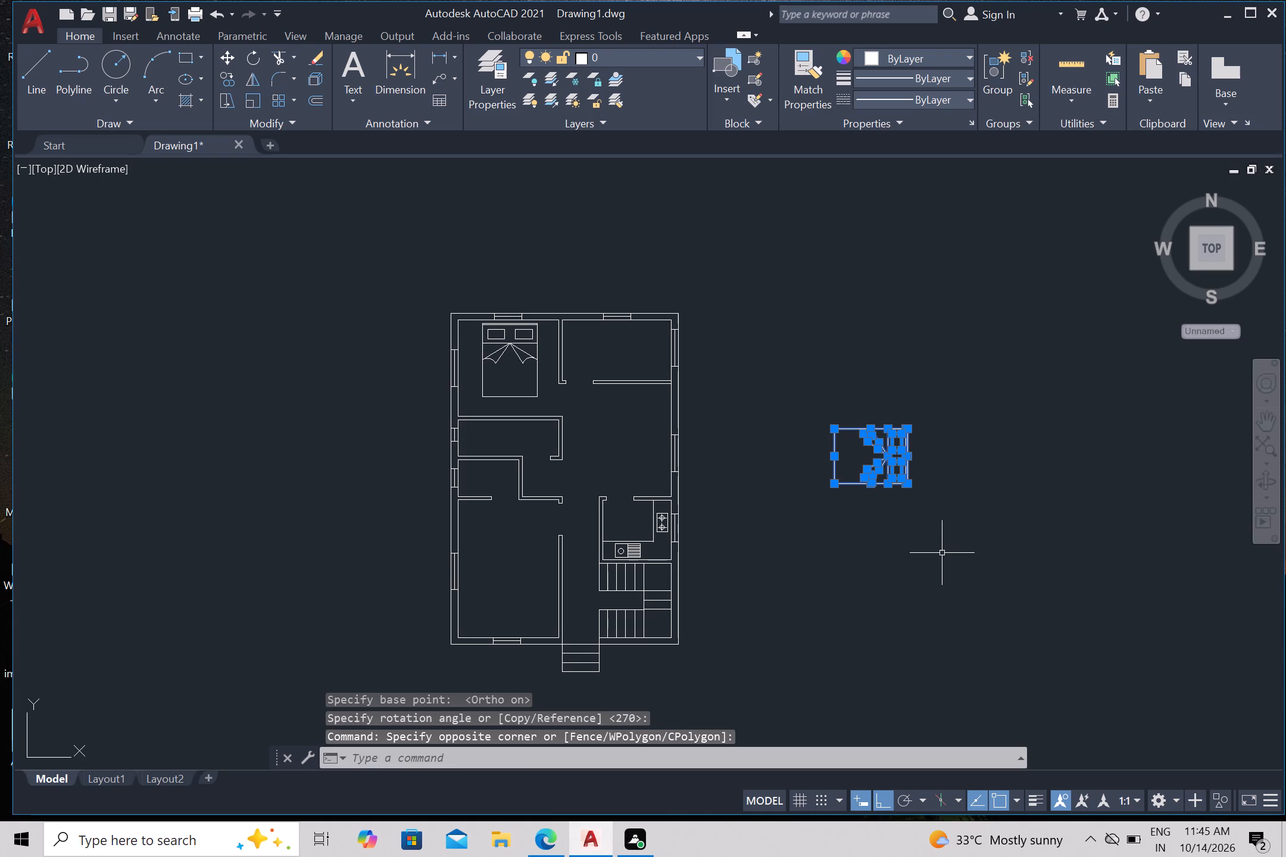
{"action": "key", "text": "m"}
{"action": "key", "text": "Return"}
{"action": "left_click", "coordinate": [907, 458]}
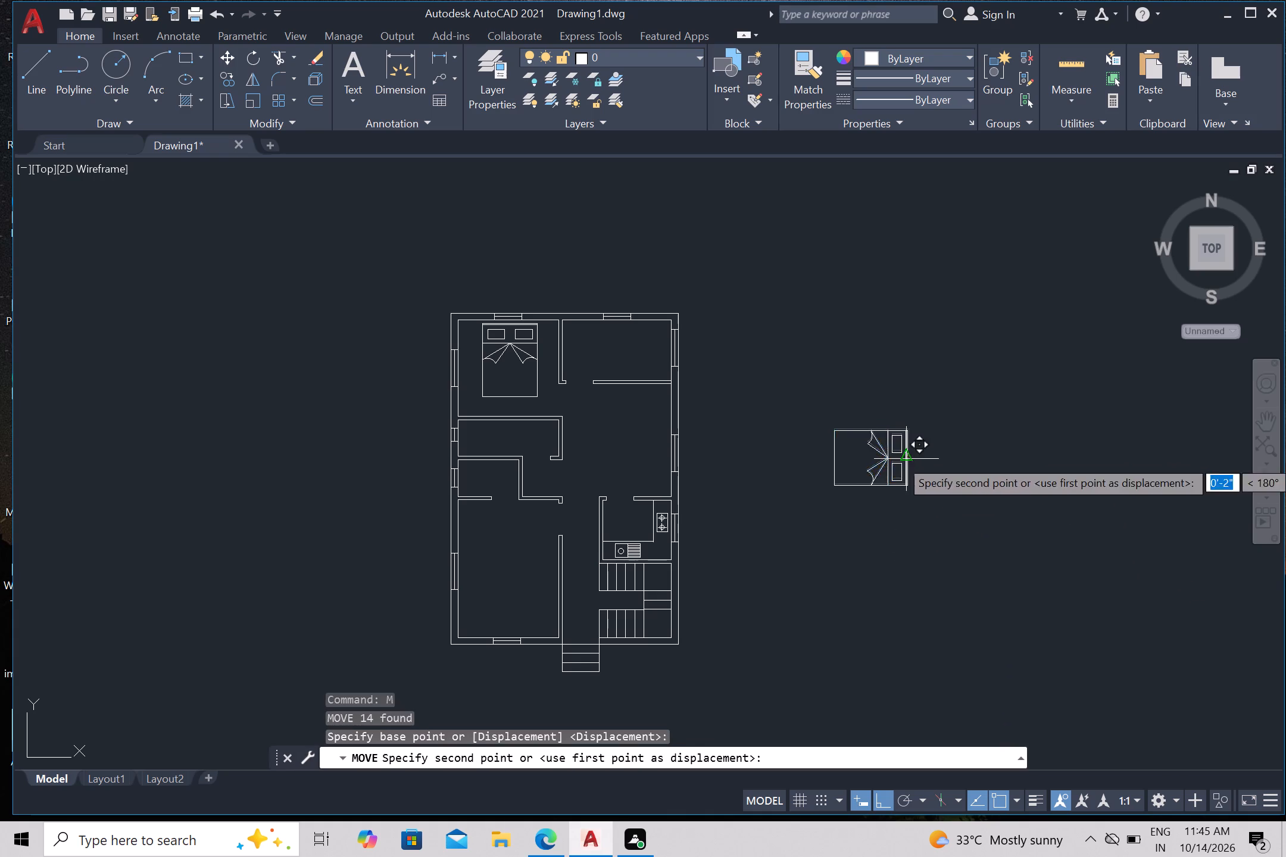
{"action": "left_click", "coordinate": [880, 804]}
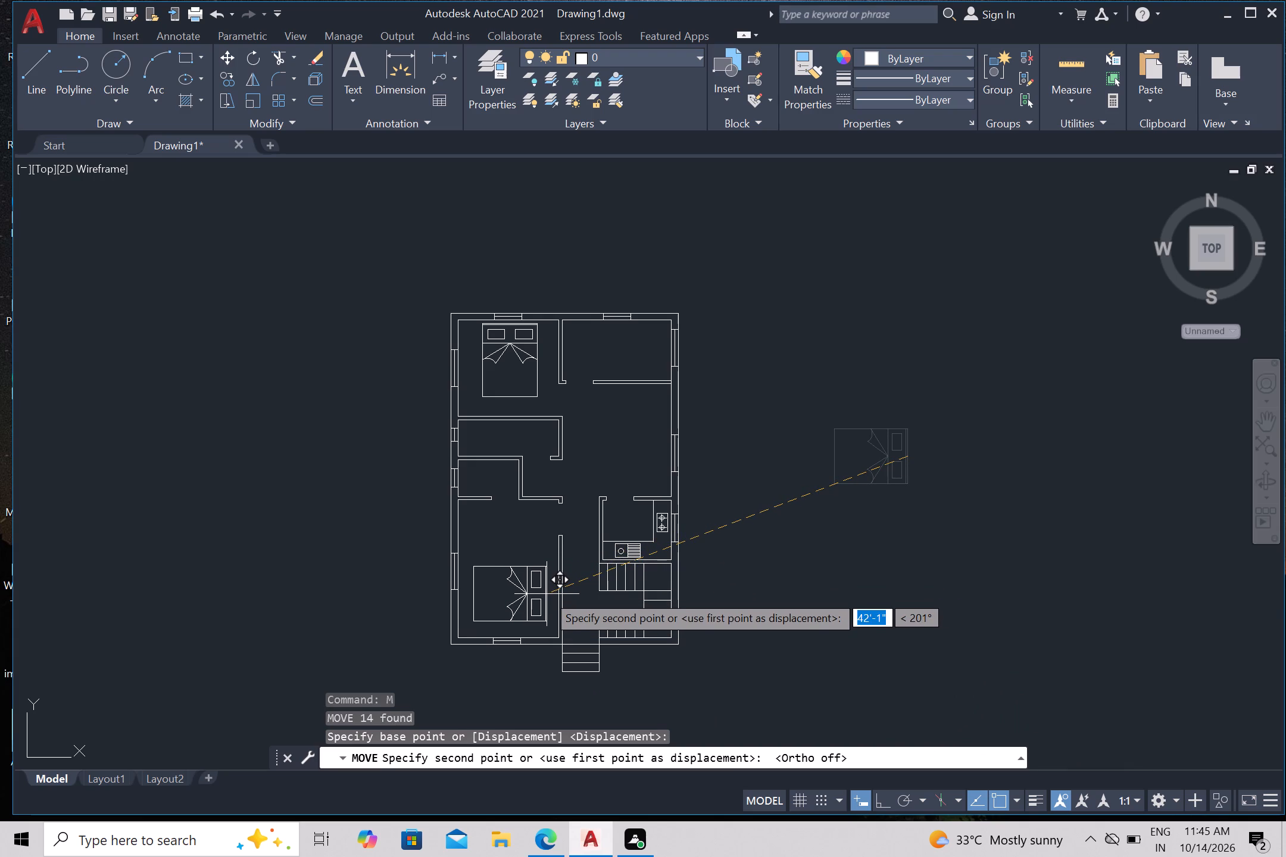
{"action": "left_click", "coordinate": [547, 594]}
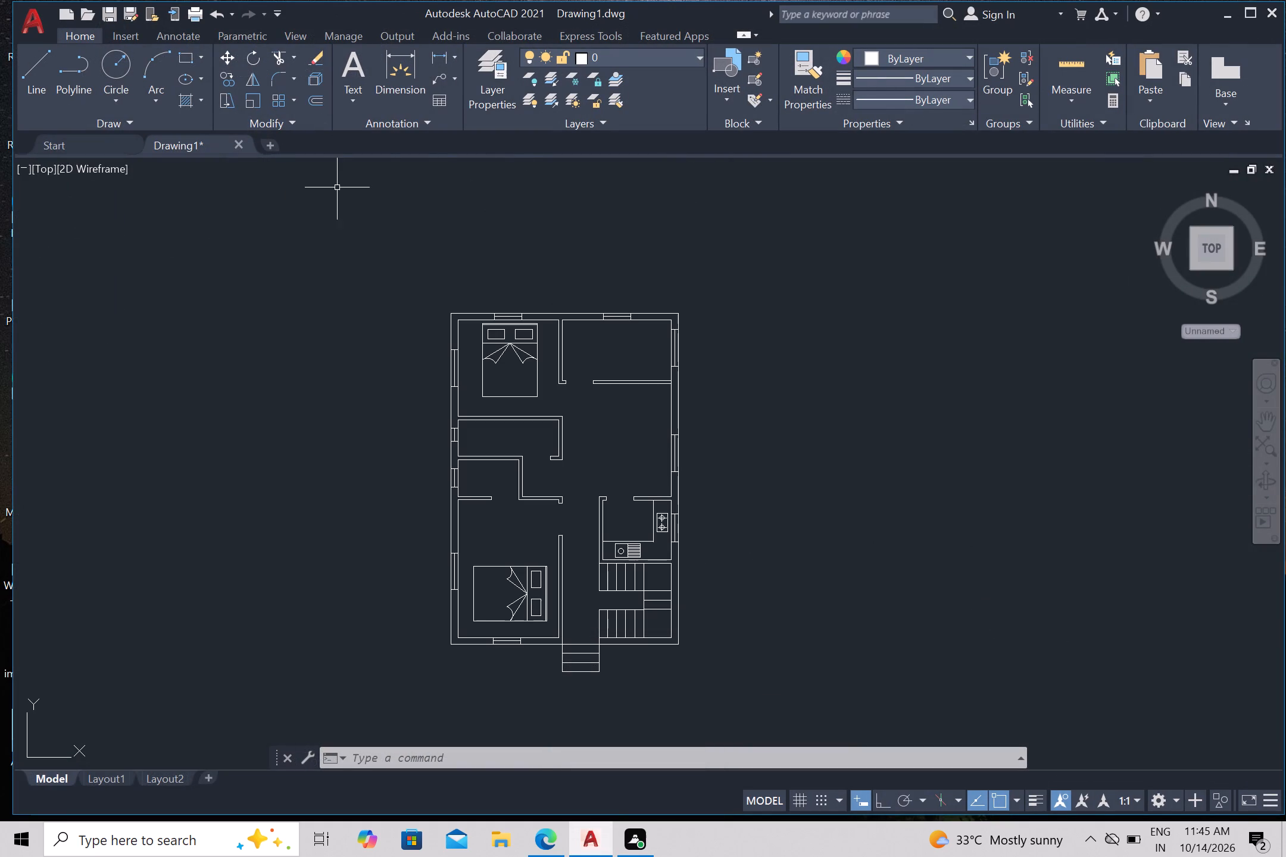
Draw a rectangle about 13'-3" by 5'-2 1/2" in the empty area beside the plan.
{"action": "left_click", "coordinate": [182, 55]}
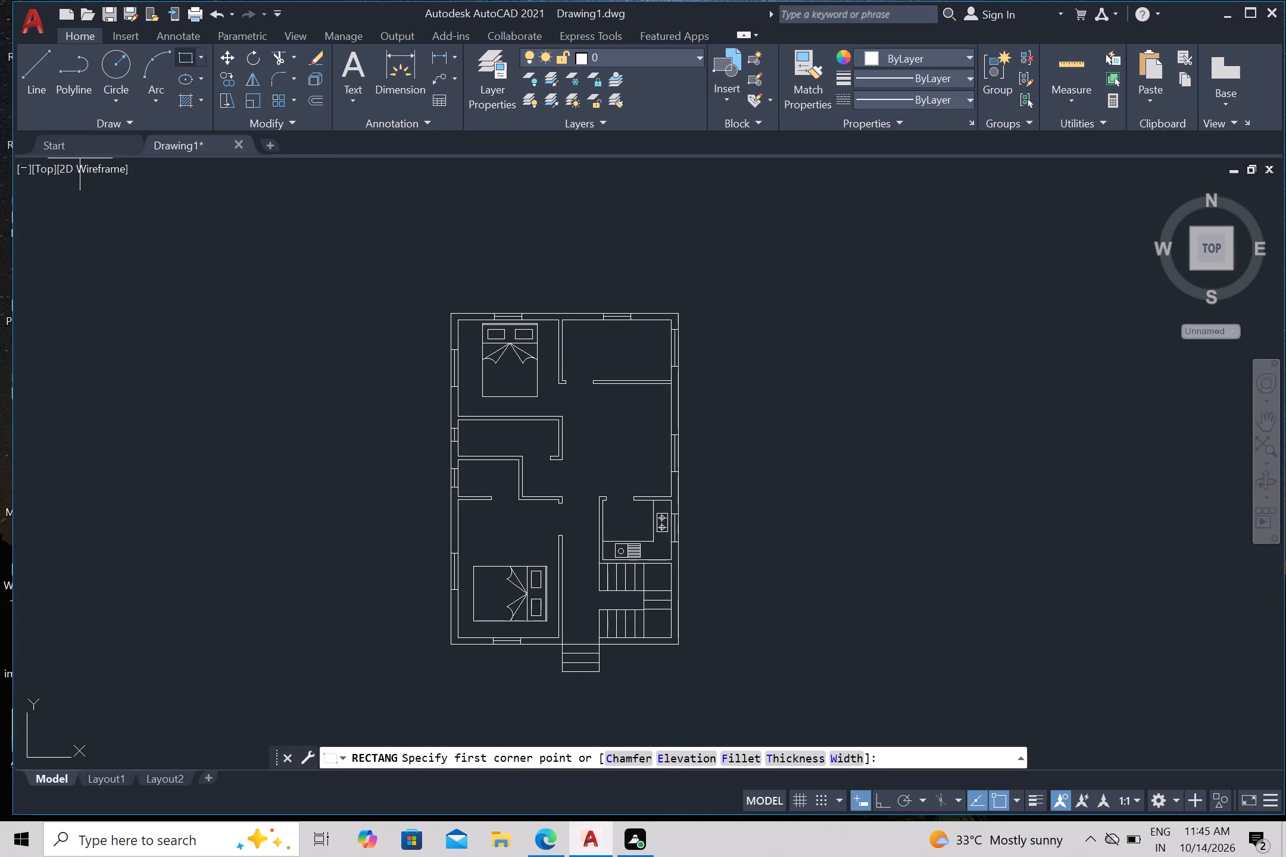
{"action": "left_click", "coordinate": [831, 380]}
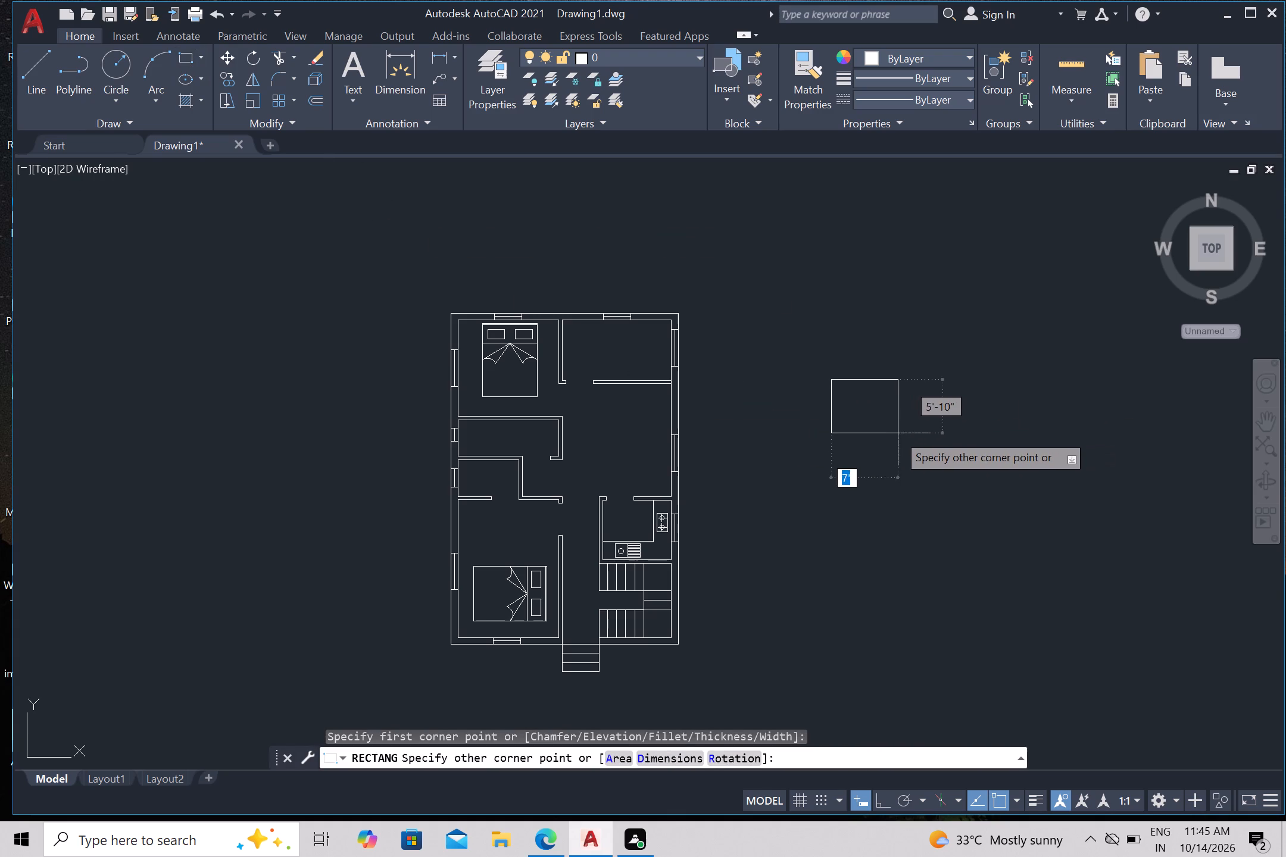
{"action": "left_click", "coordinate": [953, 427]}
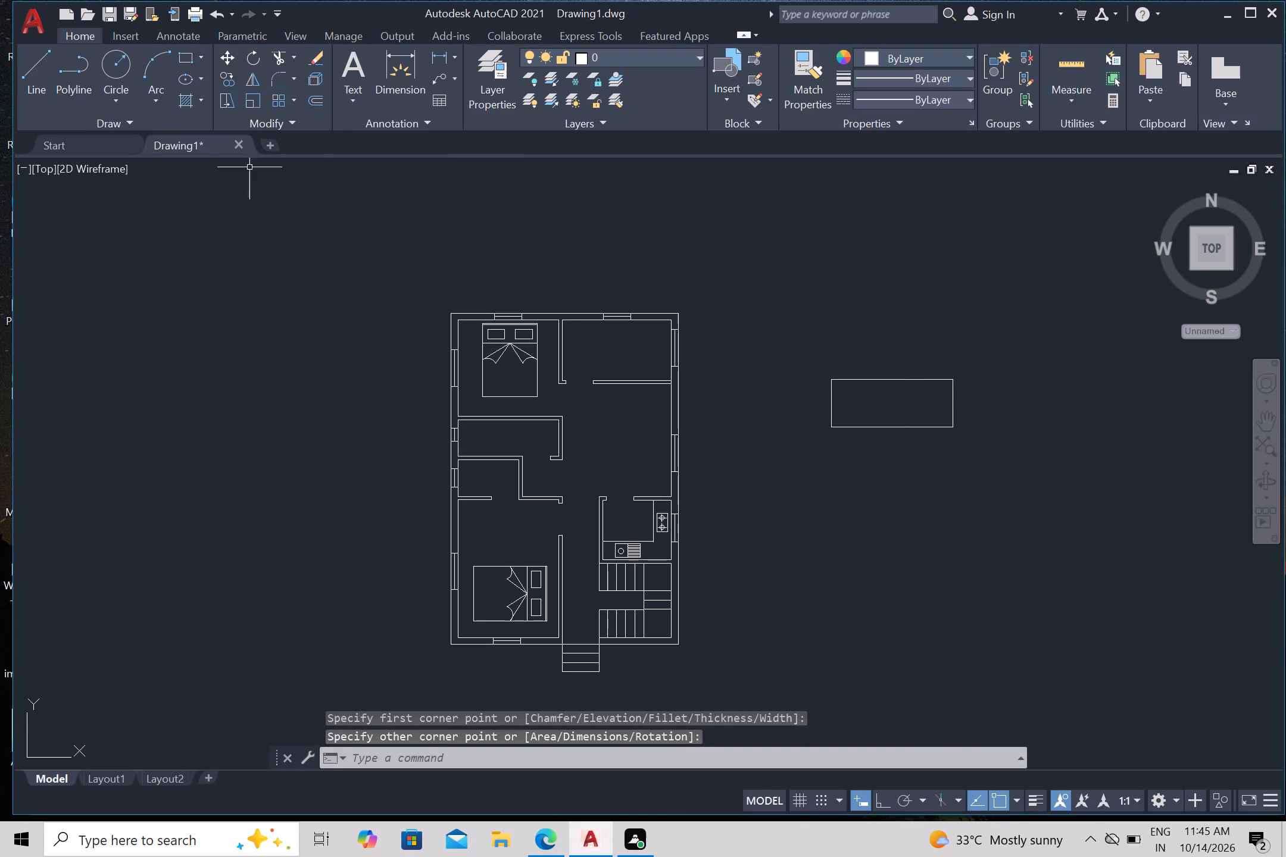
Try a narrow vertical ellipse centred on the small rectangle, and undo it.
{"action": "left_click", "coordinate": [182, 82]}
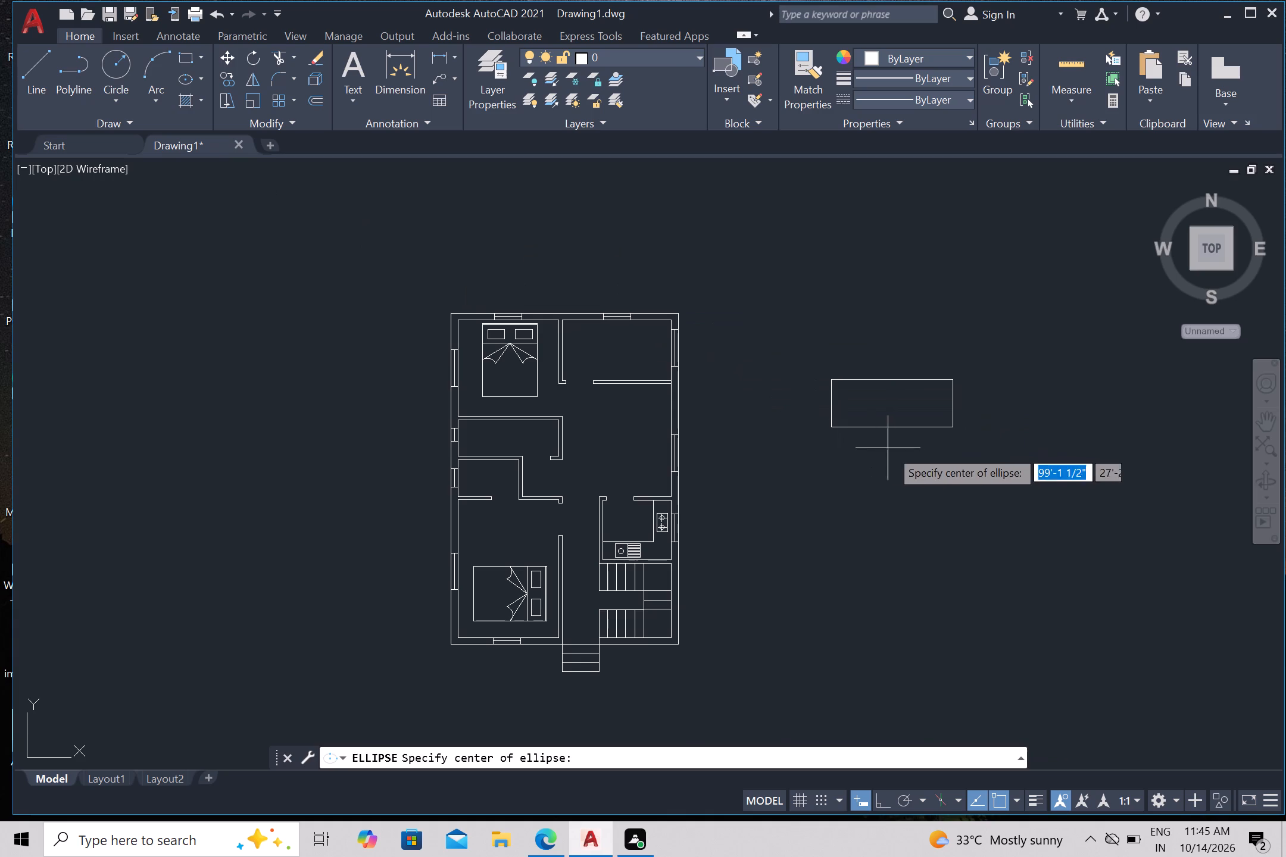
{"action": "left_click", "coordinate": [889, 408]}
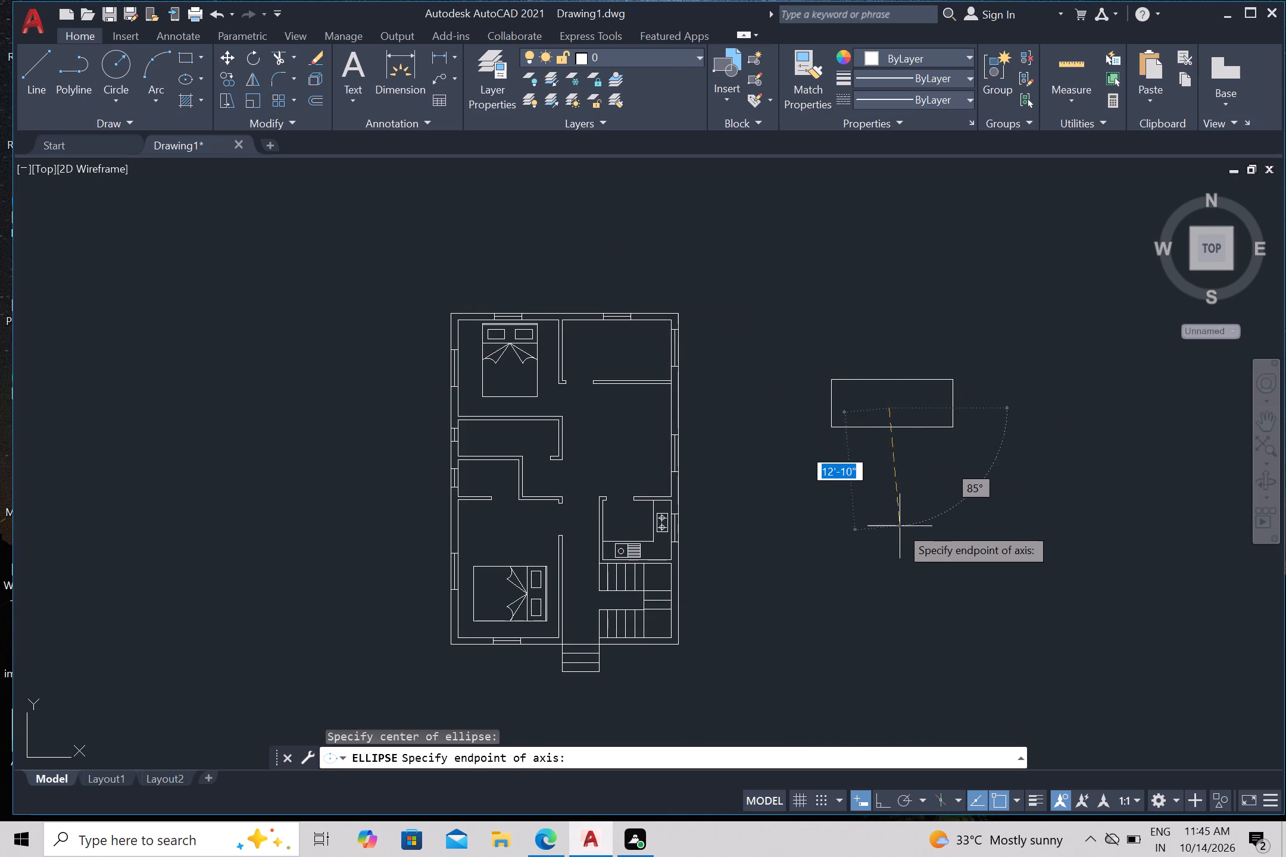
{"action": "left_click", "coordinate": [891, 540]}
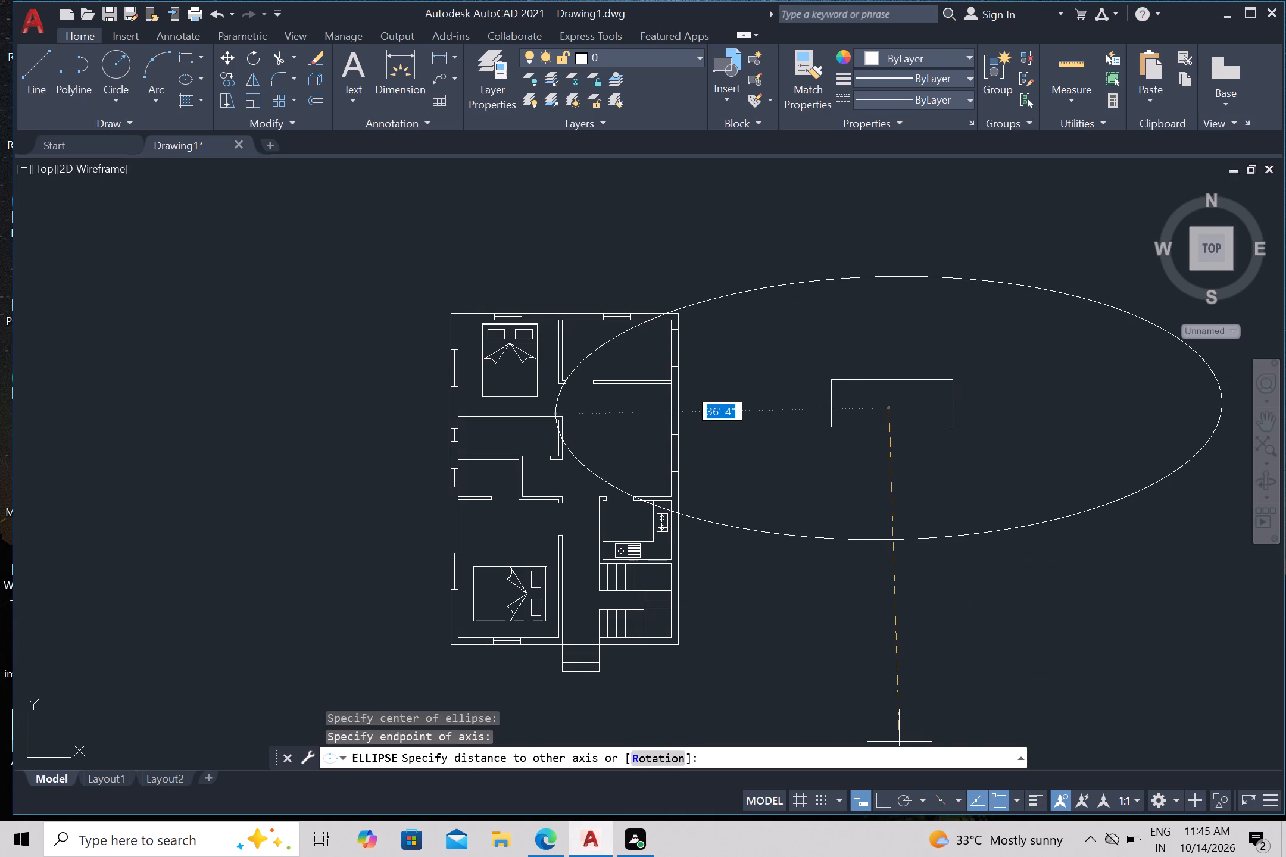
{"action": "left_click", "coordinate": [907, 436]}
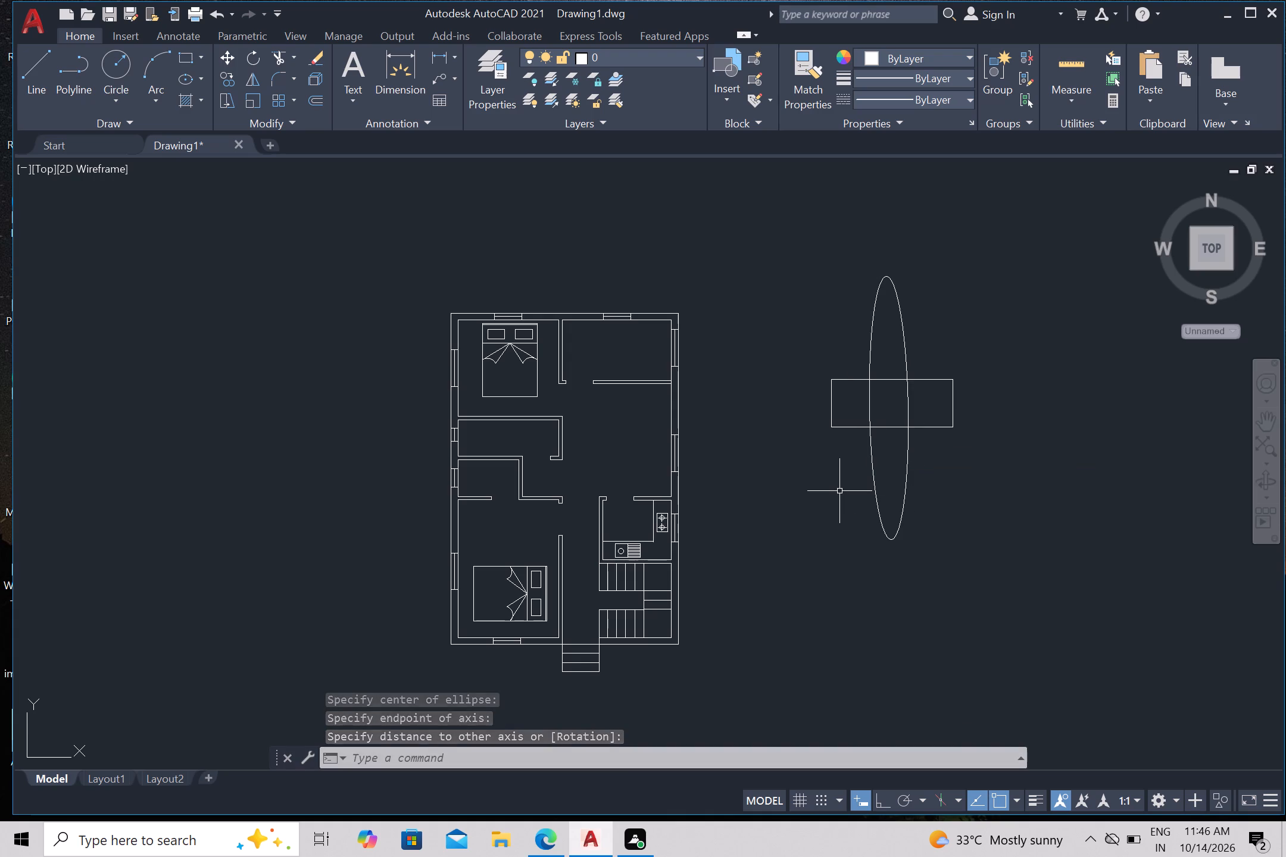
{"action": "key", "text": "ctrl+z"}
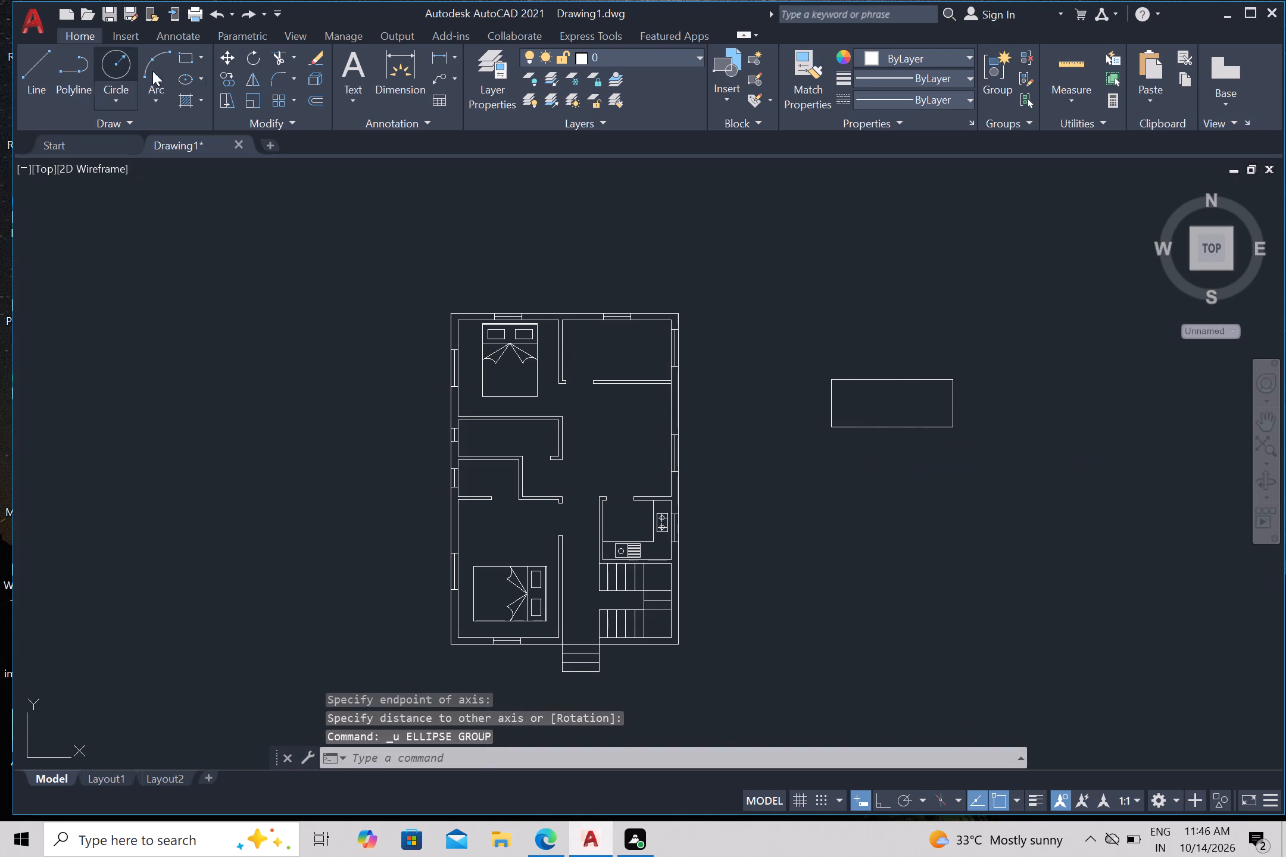
Draw a large upright ellipse about 23' wide, centred below the small rectangle and enclosing it.
{"action": "left_click", "coordinate": [183, 85]}
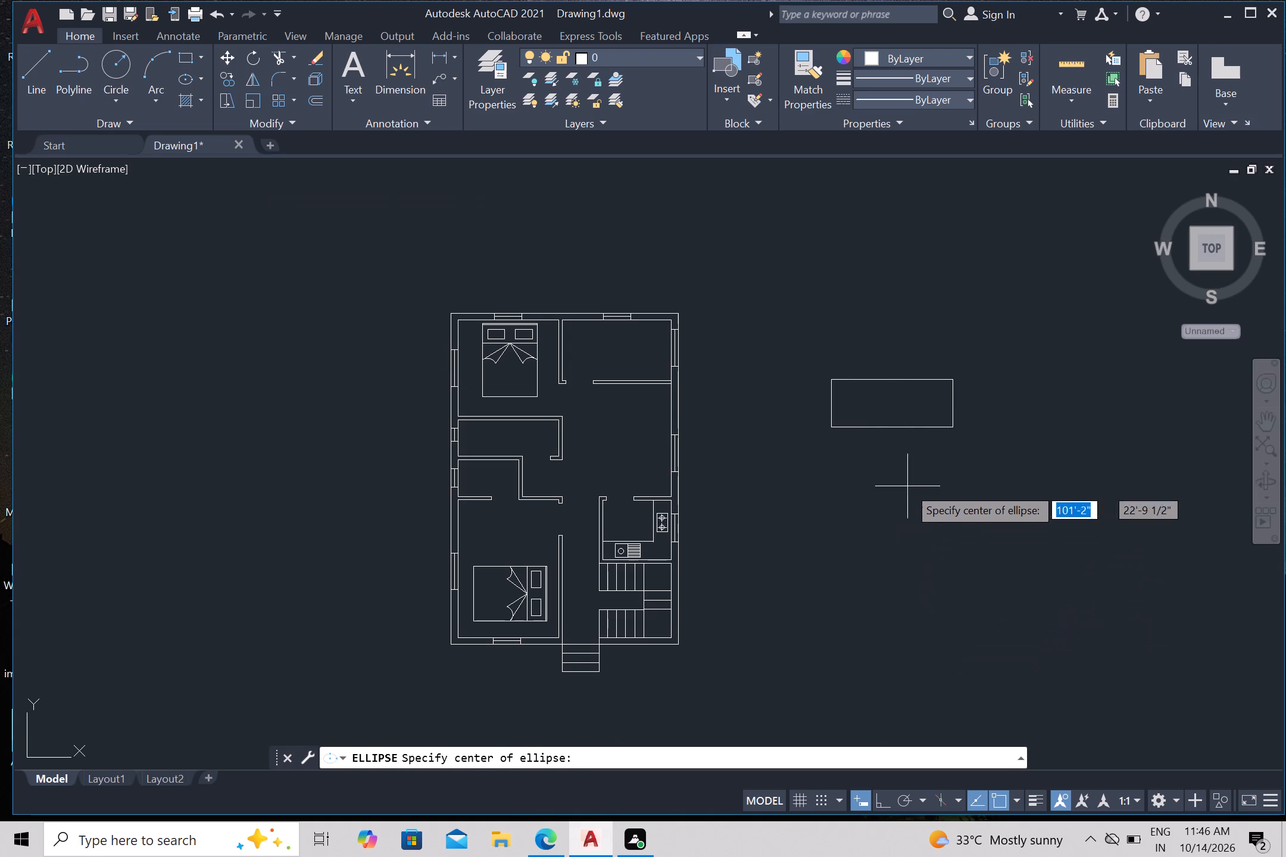
{"action": "left_click", "coordinate": [907, 486]}
{"action": "left_click", "coordinate": [900, 660]}
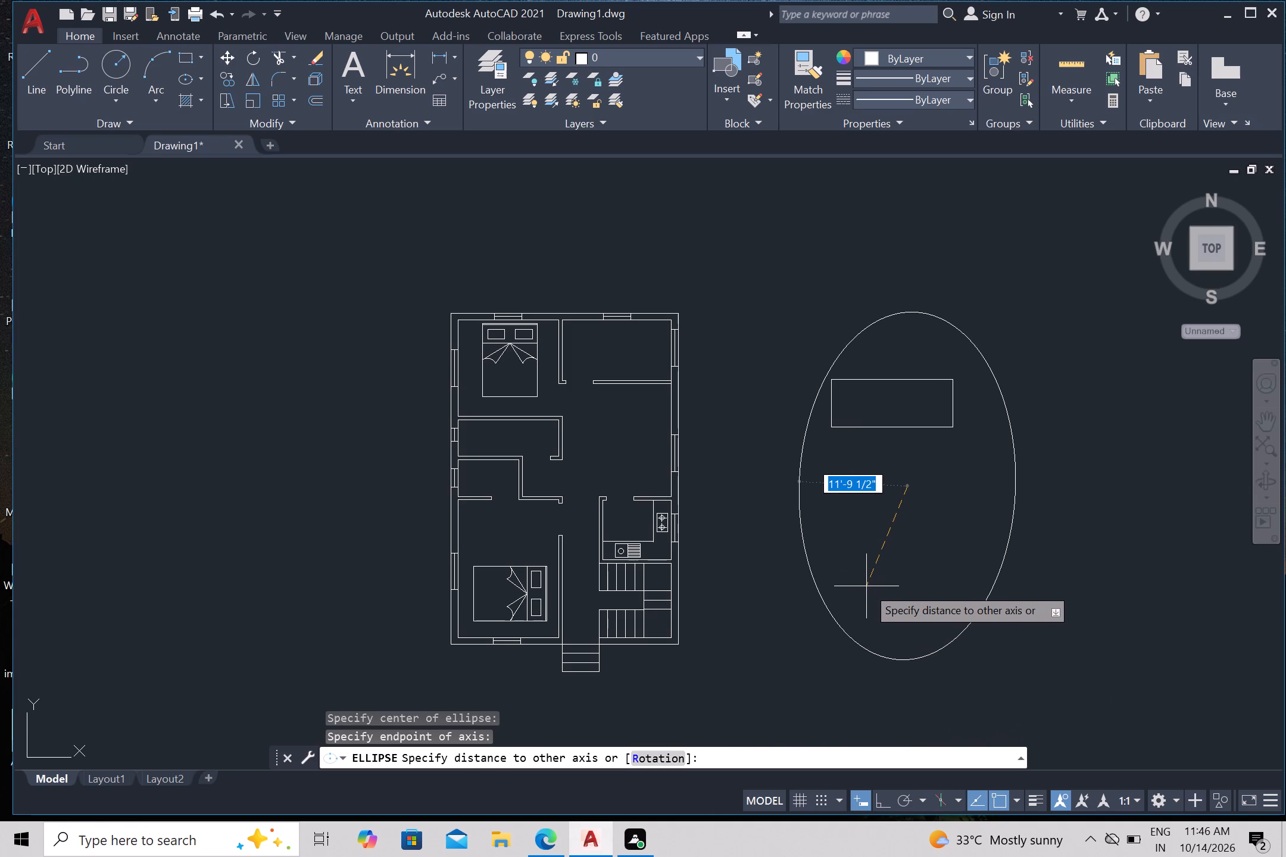
{"action": "left_click", "coordinate": [863, 583]}
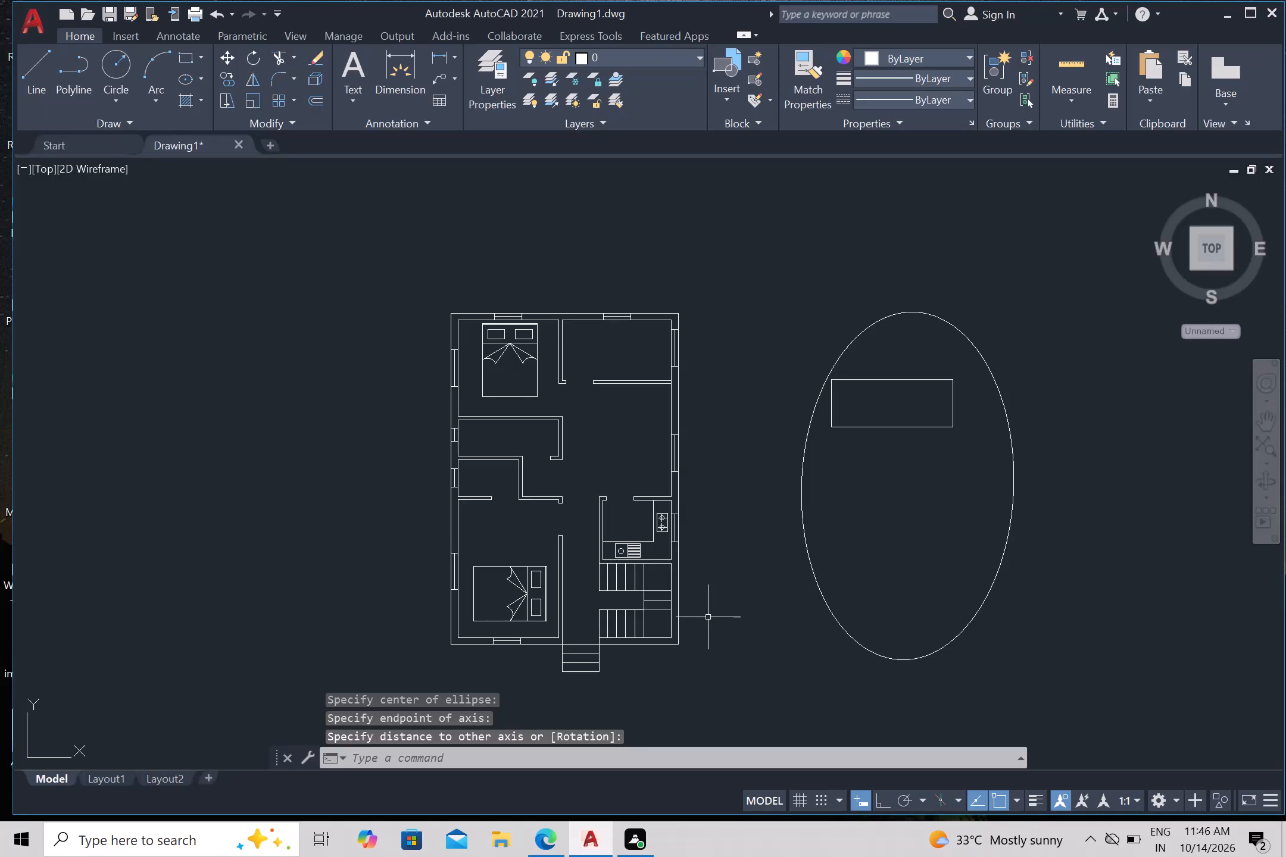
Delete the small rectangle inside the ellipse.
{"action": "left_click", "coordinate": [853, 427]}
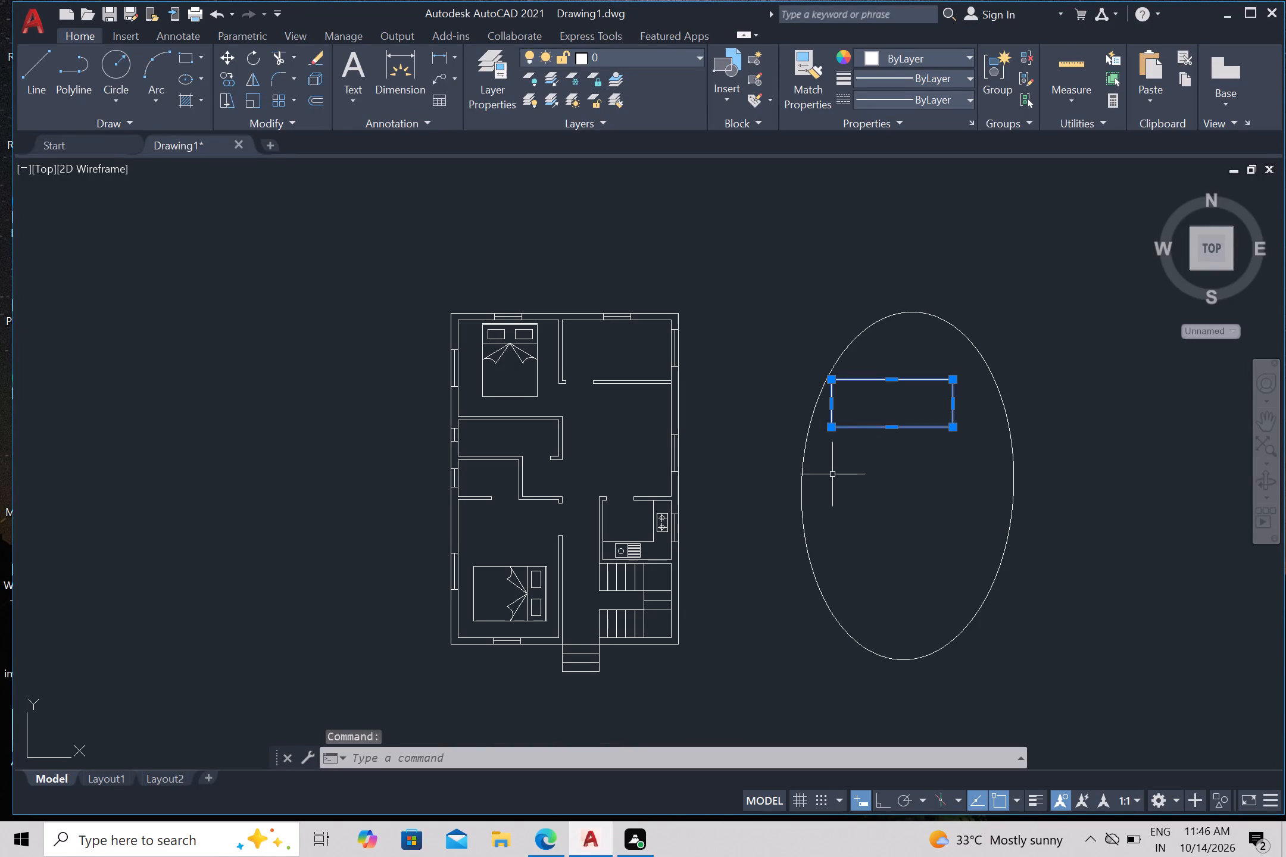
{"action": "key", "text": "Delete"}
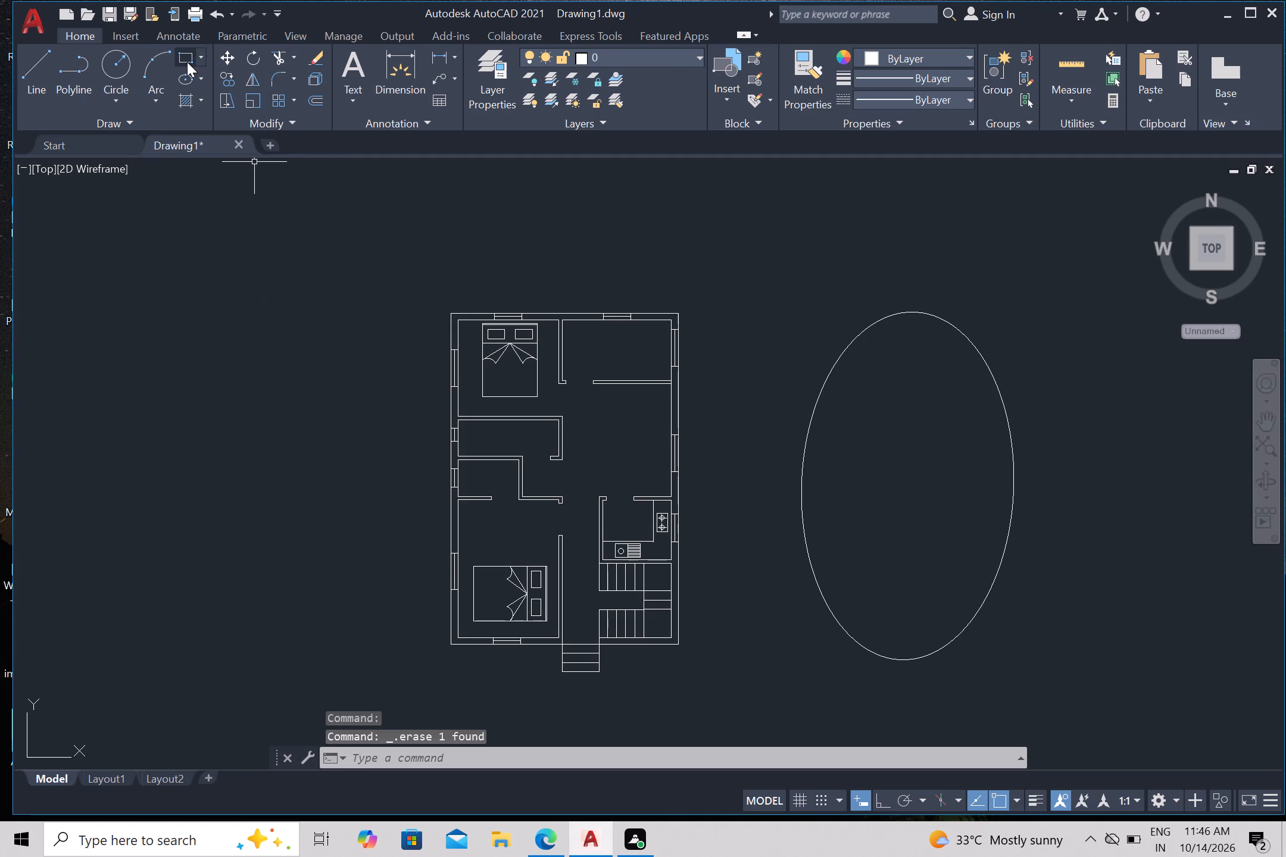
Draw a rectangle about 40'-10" by 13'-7 1/2" across the upper half of the ellipse, extending past both sides.
{"action": "left_click", "coordinate": [180, 58]}
{"action": "left_click_drag", "start_coordinate": [711, 370], "coordinate": [719, 371]}
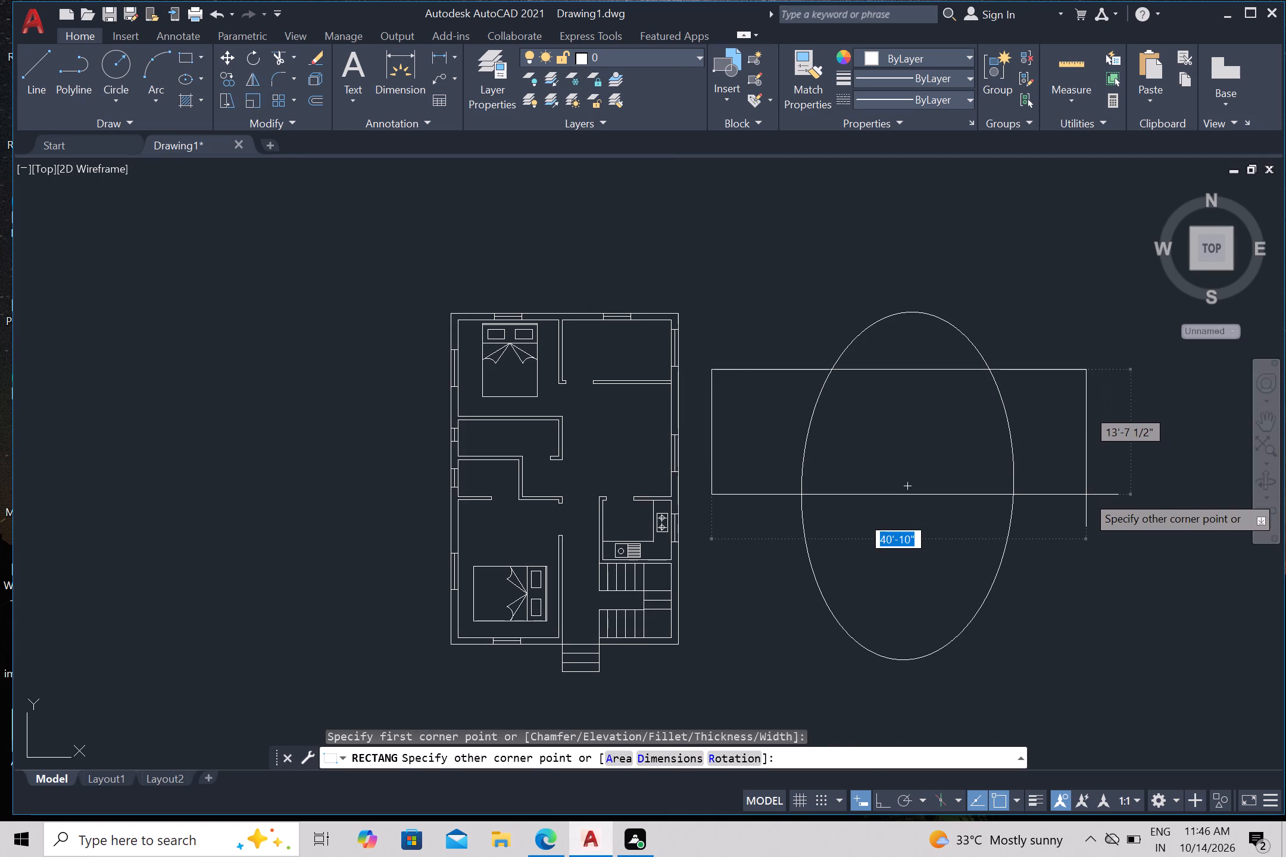
{"action": "left_click", "coordinate": [1086, 495]}
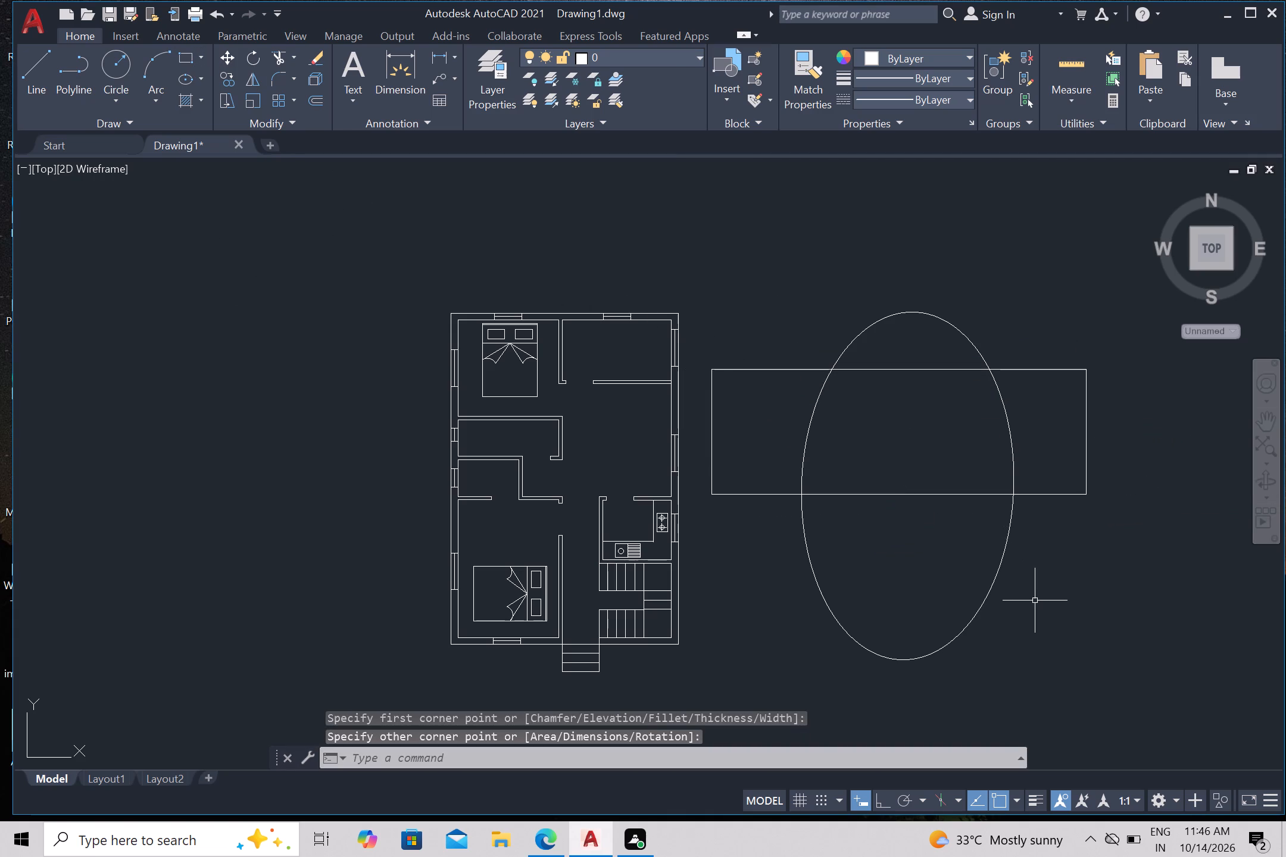
Trim the ellipse inside and above the rectangle and the rectangle's lower edge between the ellipse sides, leaving only the lower bowl curve.
{"action": "type", "text": "tr"}
{"action": "key", "text": "Return"}
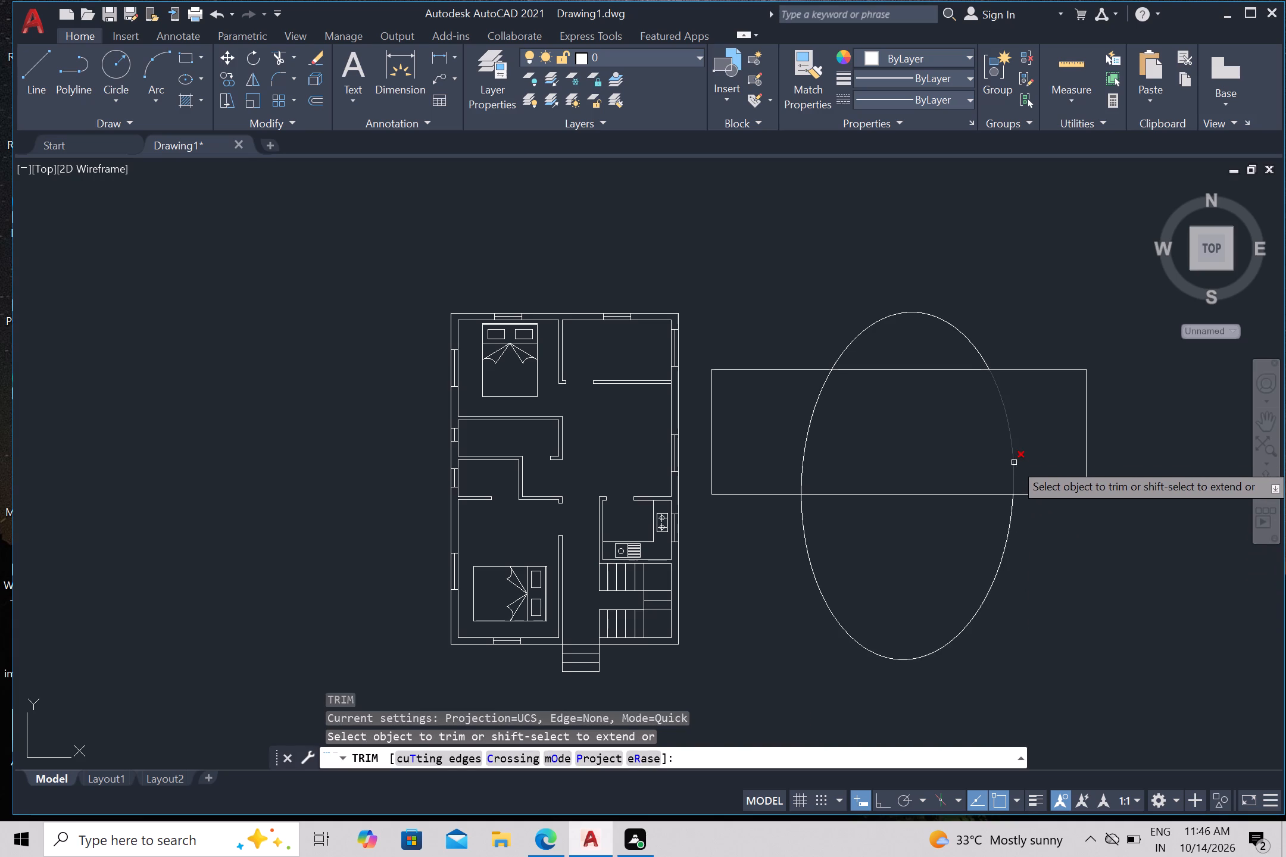
{"action": "left_click", "coordinate": [1017, 462]}
{"action": "left_click", "coordinate": [943, 462]}
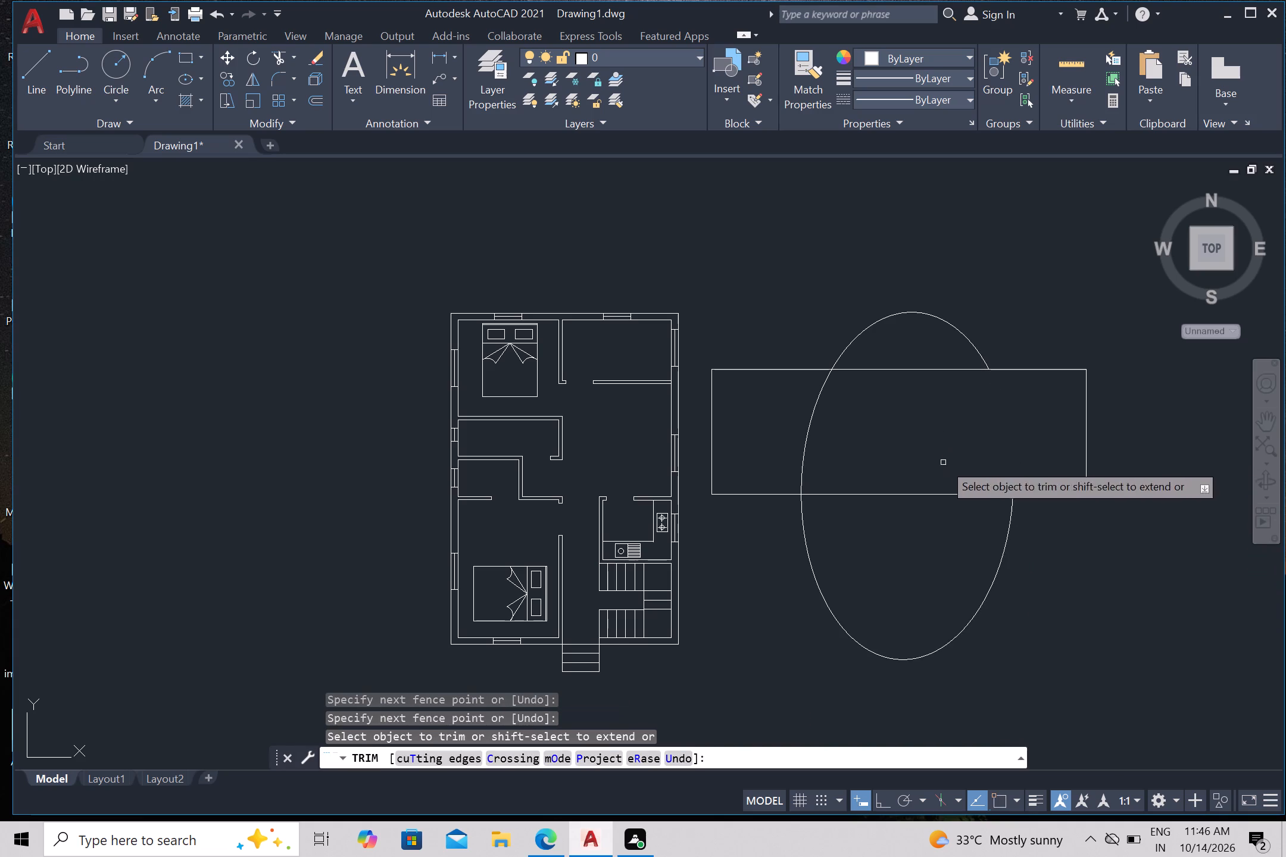
{"action": "left_click", "coordinate": [804, 449]}
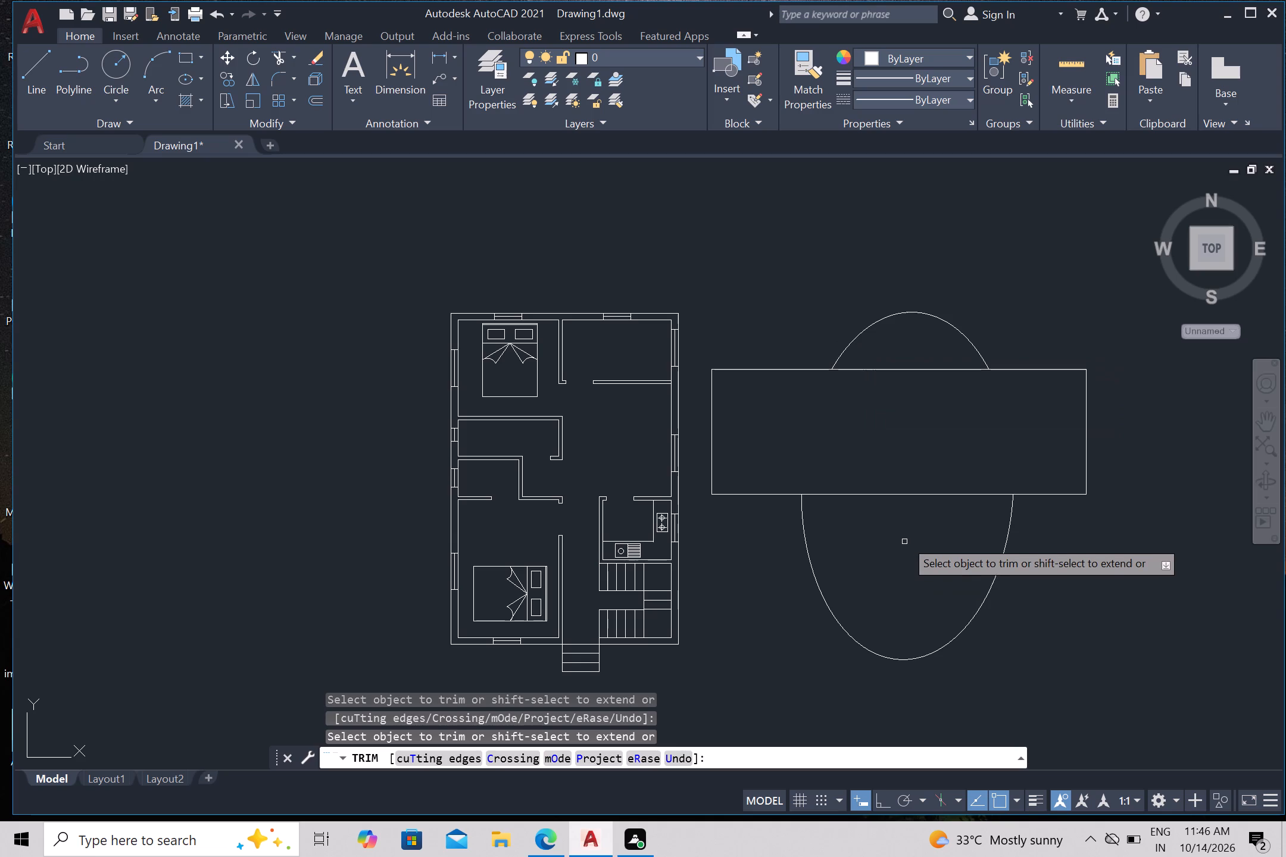
{"action": "left_click", "coordinate": [903, 497]}
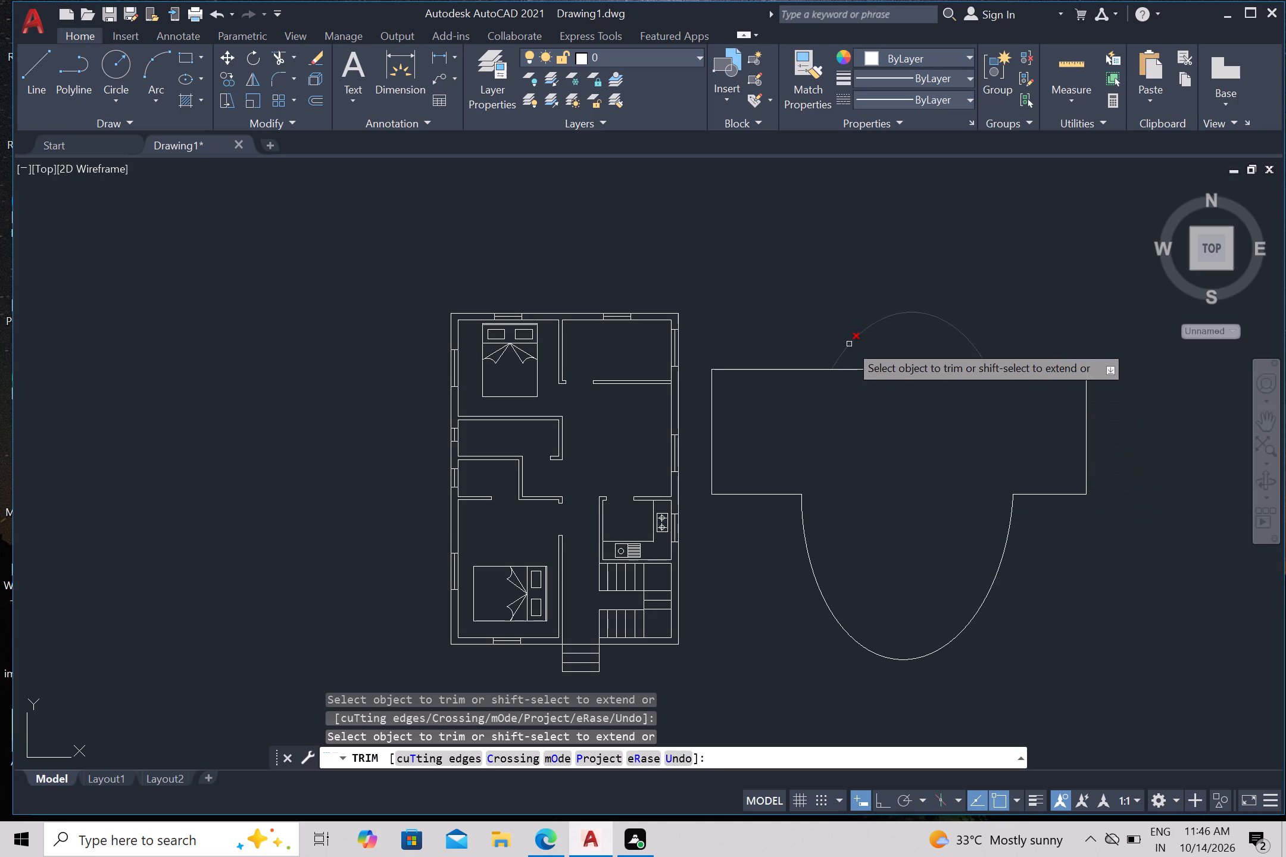
{"action": "left_click", "coordinate": [849, 343]}
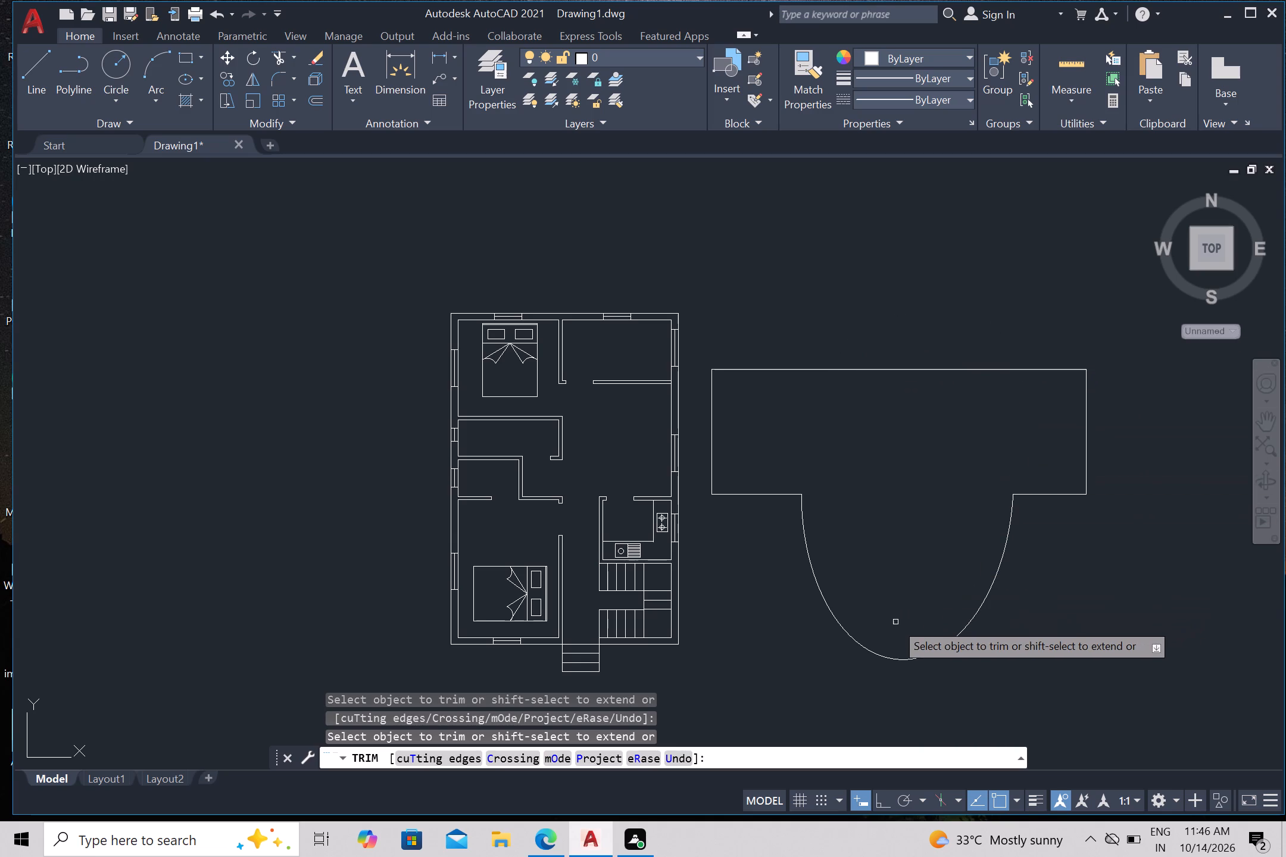
{"action": "scroll", "coordinate": [897, 616], "scroll_direction": "down", "scroll_amount": 2}
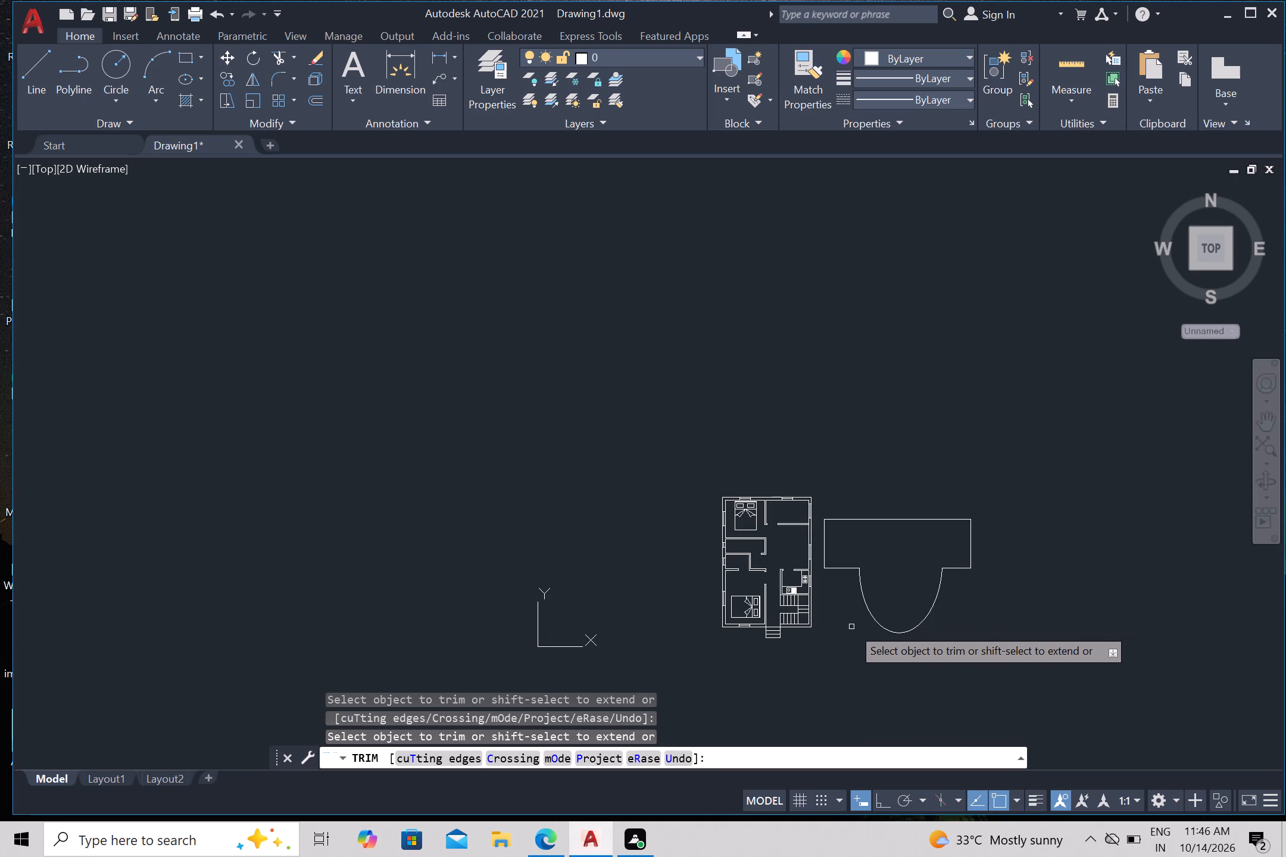
{"action": "key", "text": "Escape"}
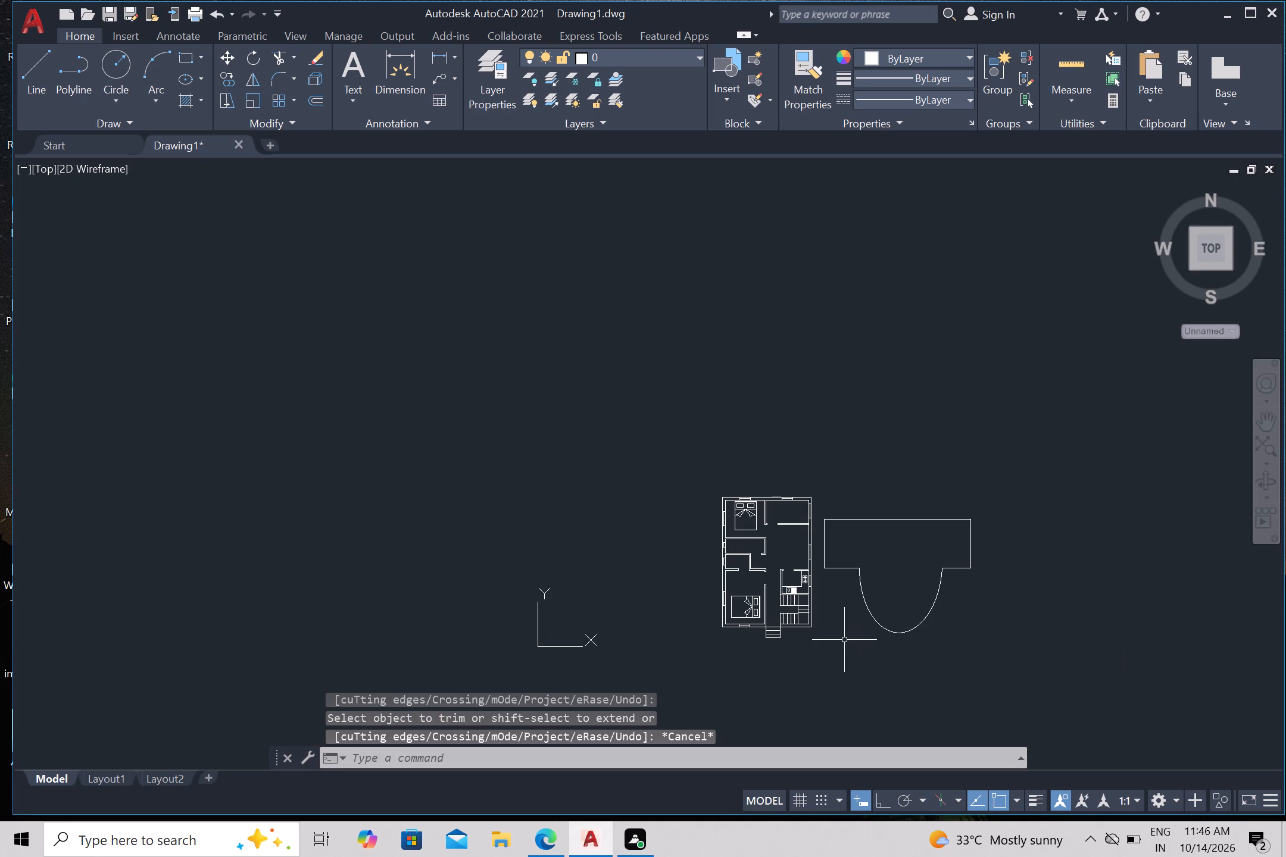
Draw a horizontal line about 23'-1" long between the bowl curve's two upper ends, closing the rectangle's lower edge, with Ortho on.
{"action": "key", "text": "l"}
{"action": "key", "text": "Return"}
{"action": "scroll", "coordinate": [860, 637], "scroll_direction": "up", "scroll_amount": 2}
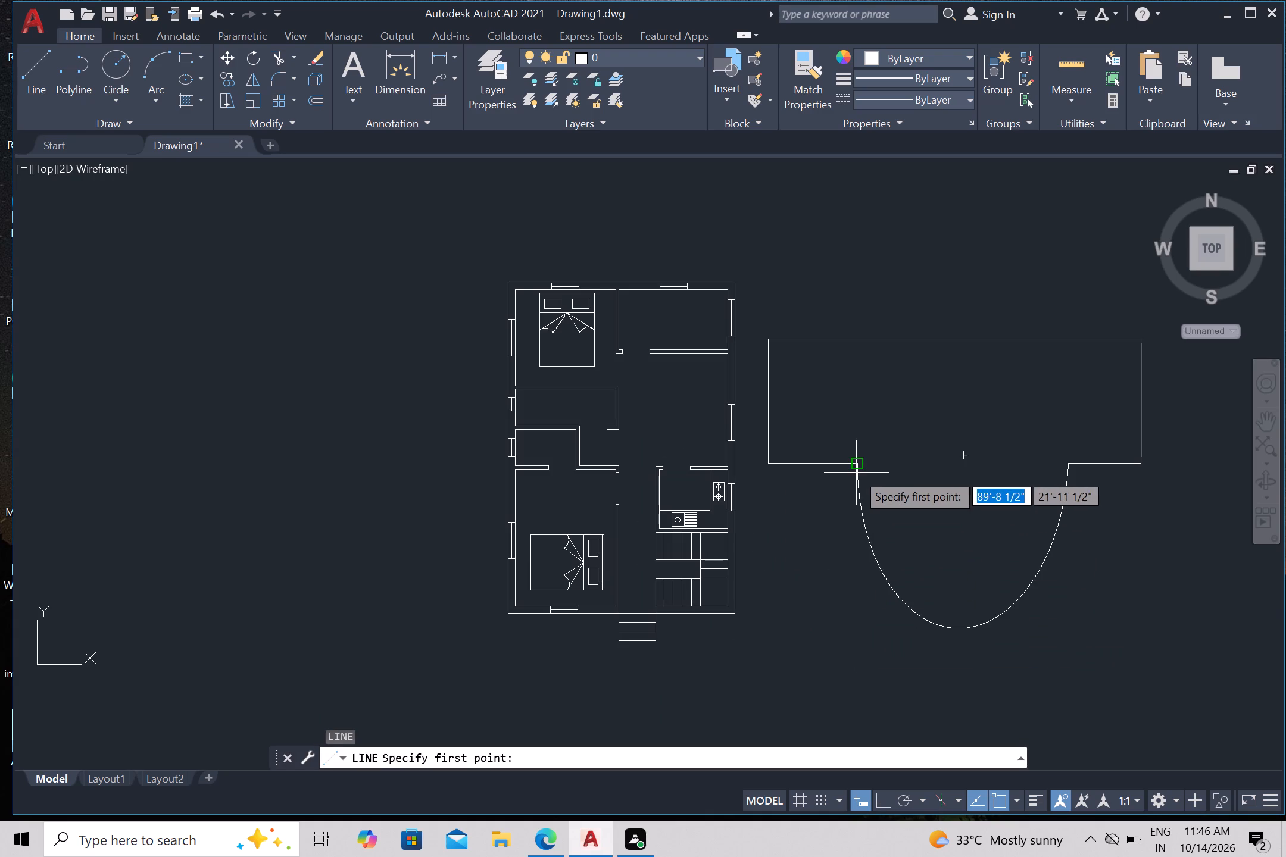
{"action": "left_click", "coordinate": [857, 461]}
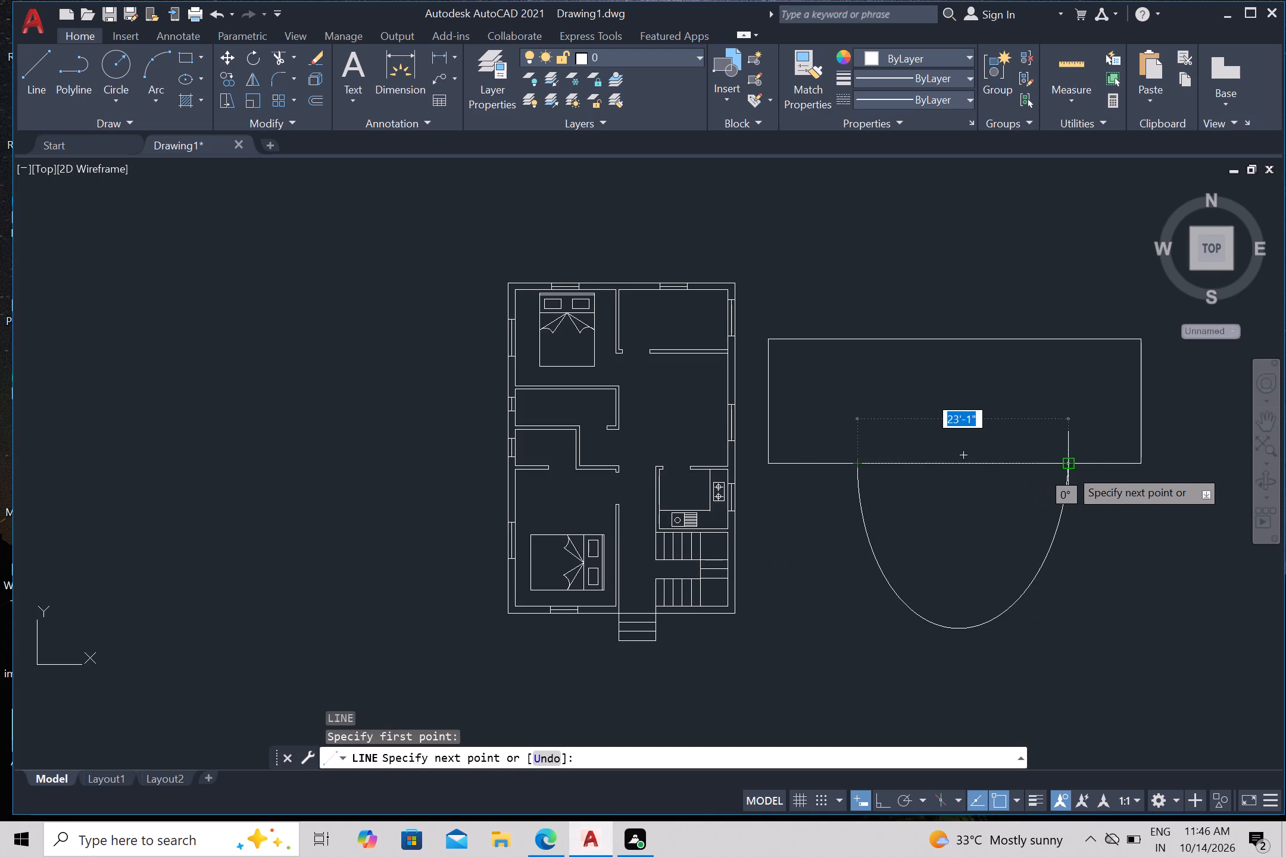
{"action": "left_click", "coordinate": [882, 803]}
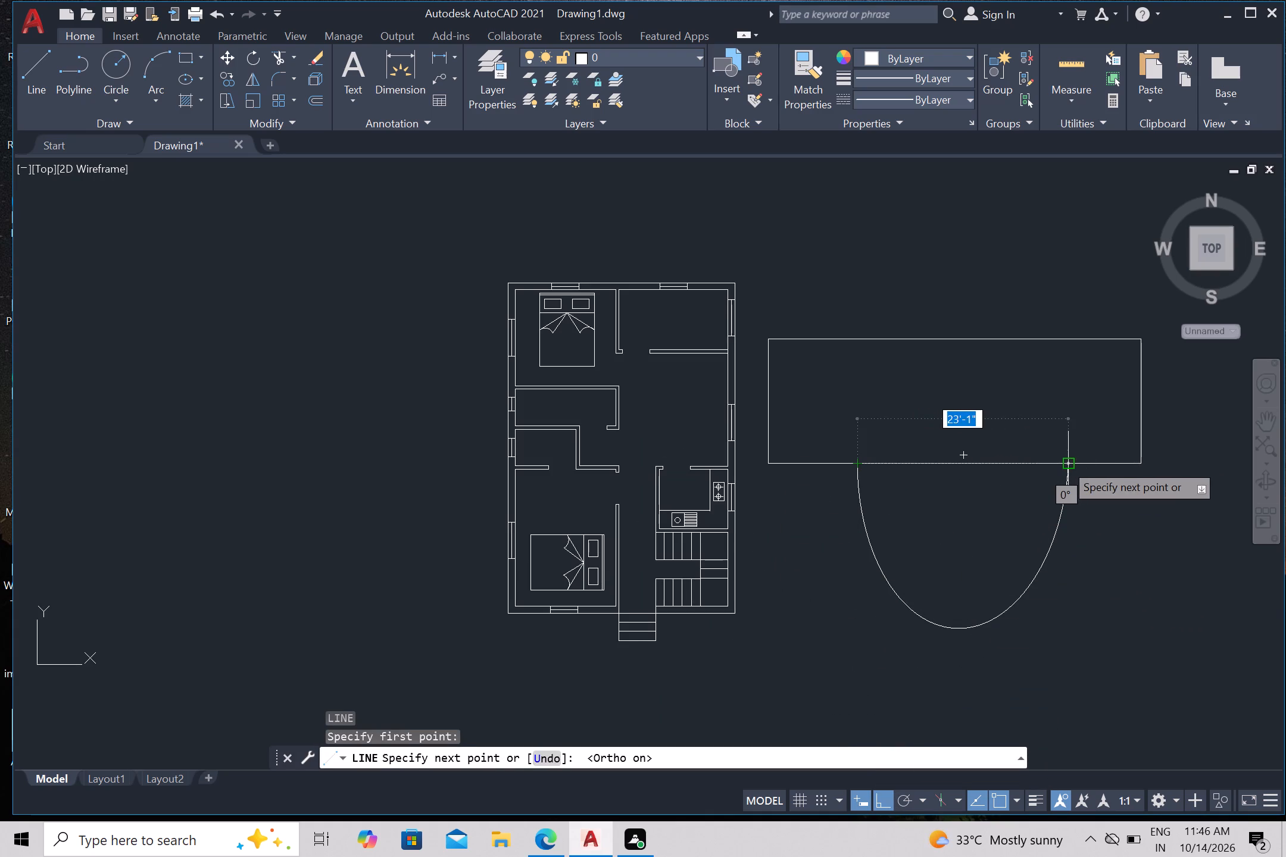
{"action": "left_click", "coordinate": [1065, 464]}
{"action": "key", "text": "Escape"}
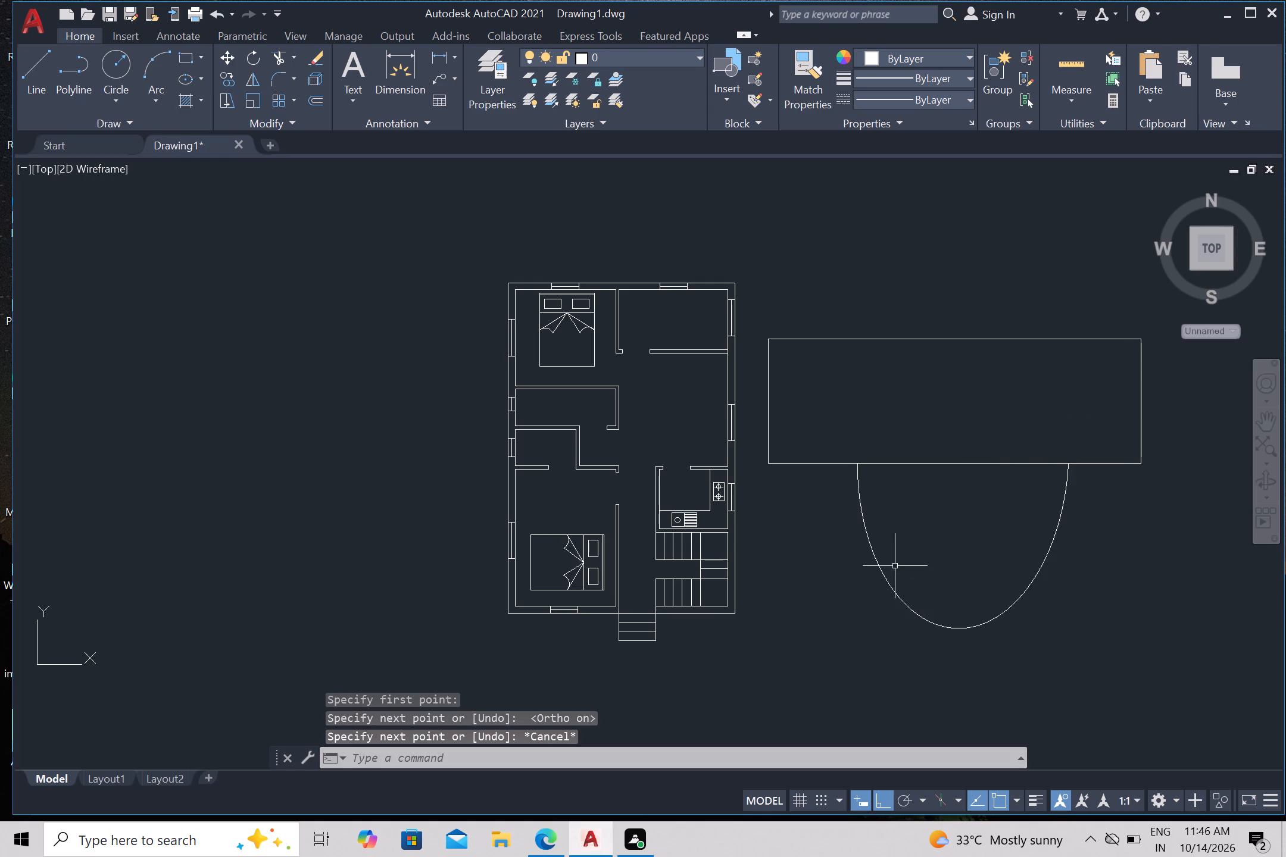
Offset the fixture's lower bowl curve inward by 10" to form a double rim.
{"action": "left_click", "coordinate": [890, 587]}
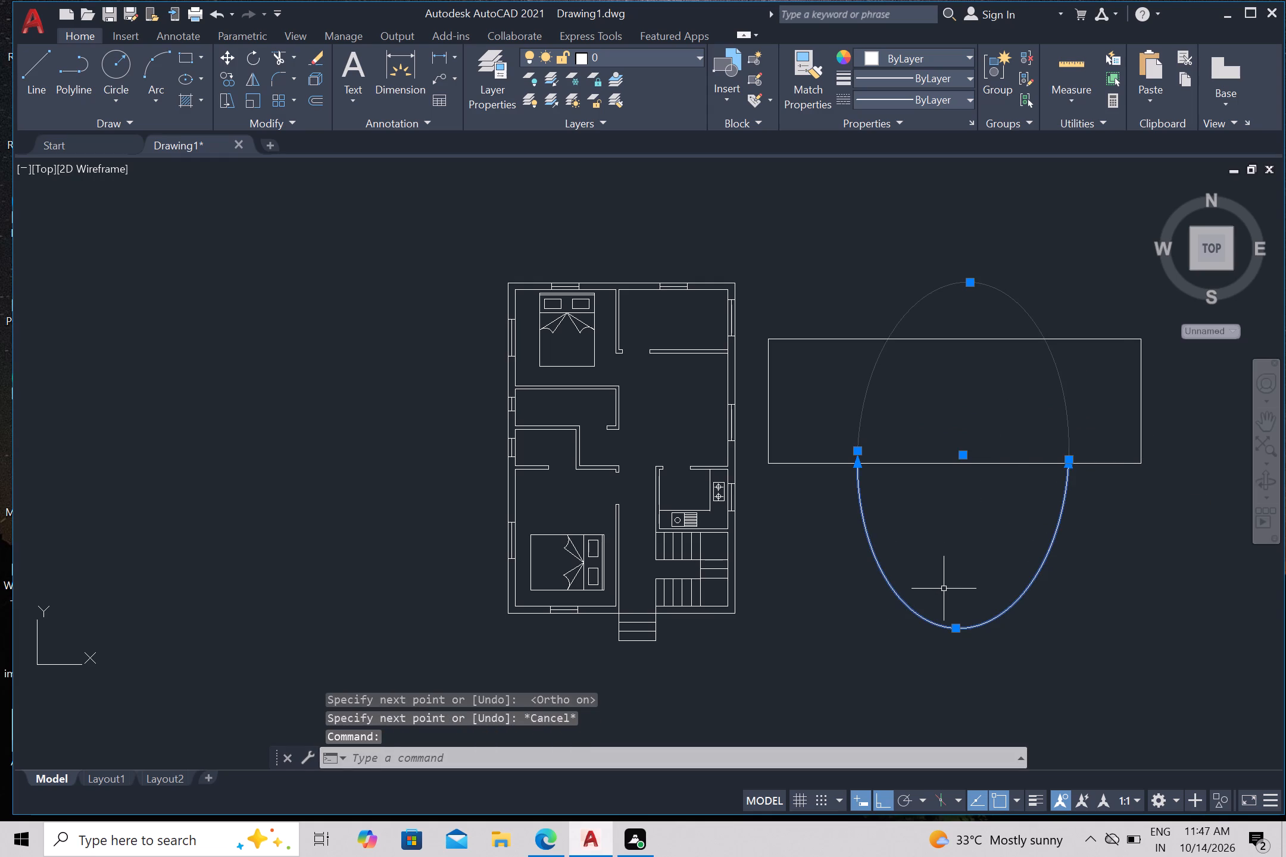
{"action": "key", "text": "o"}
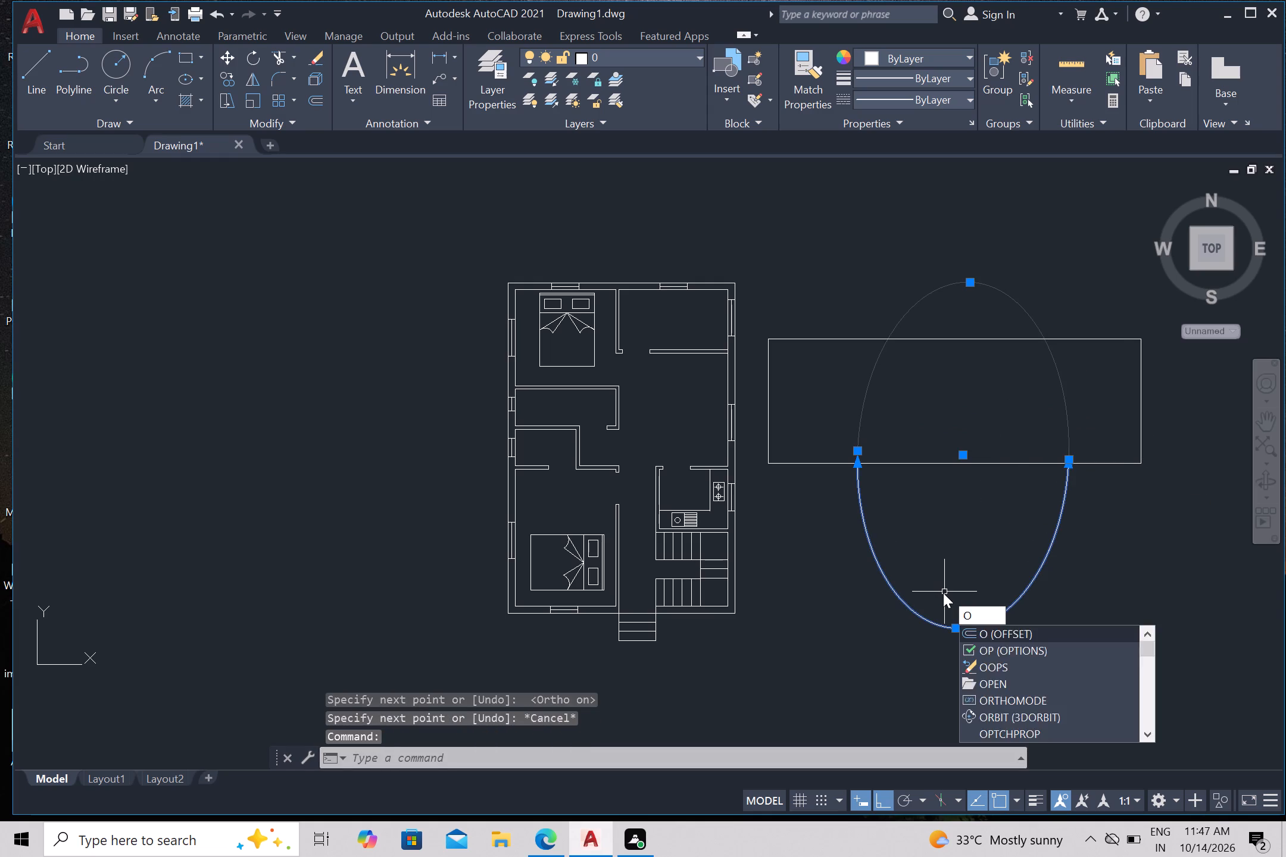
{"action": "key", "text": "Return"}
{"action": "key", "text": "5"}
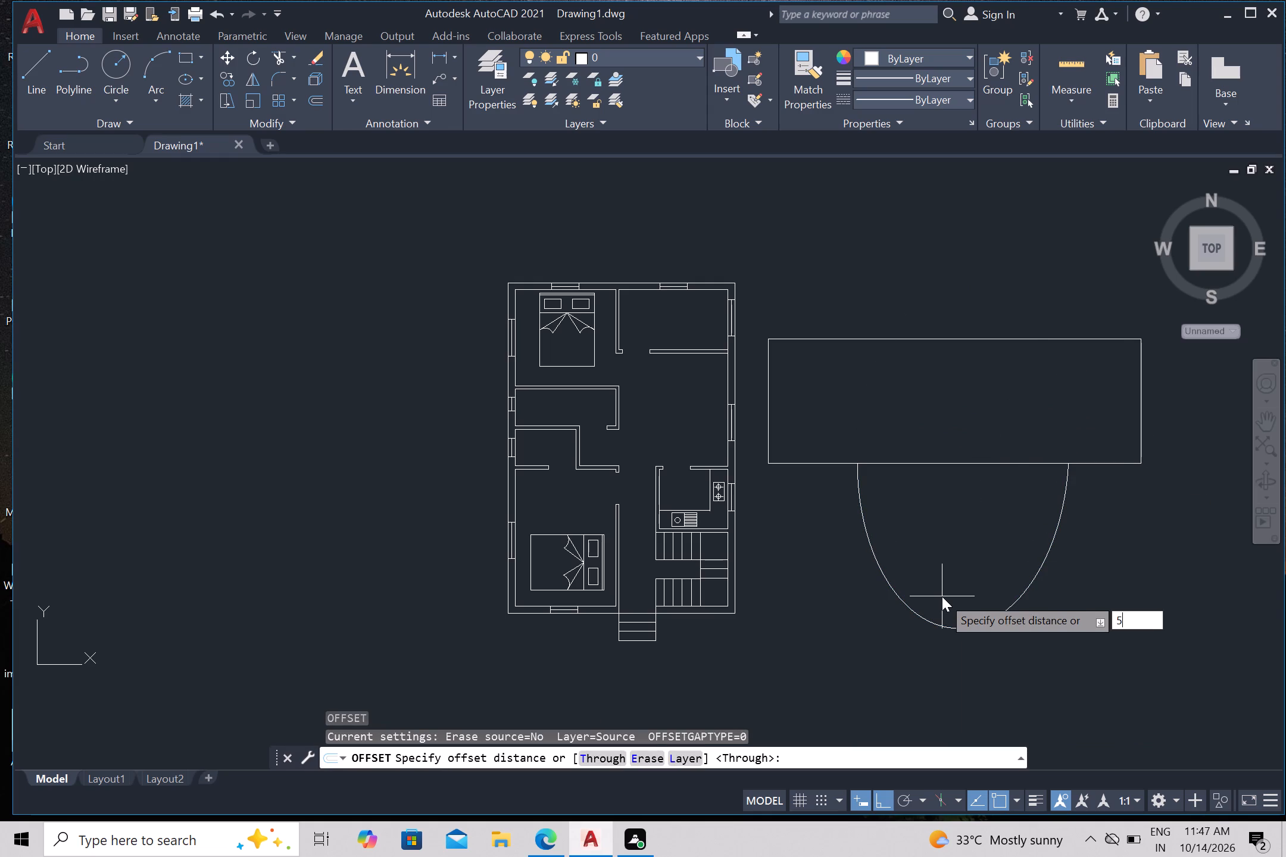
{"action": "key", "text": "shift+quotedbl"}
{"action": "key", "text": "Return"}
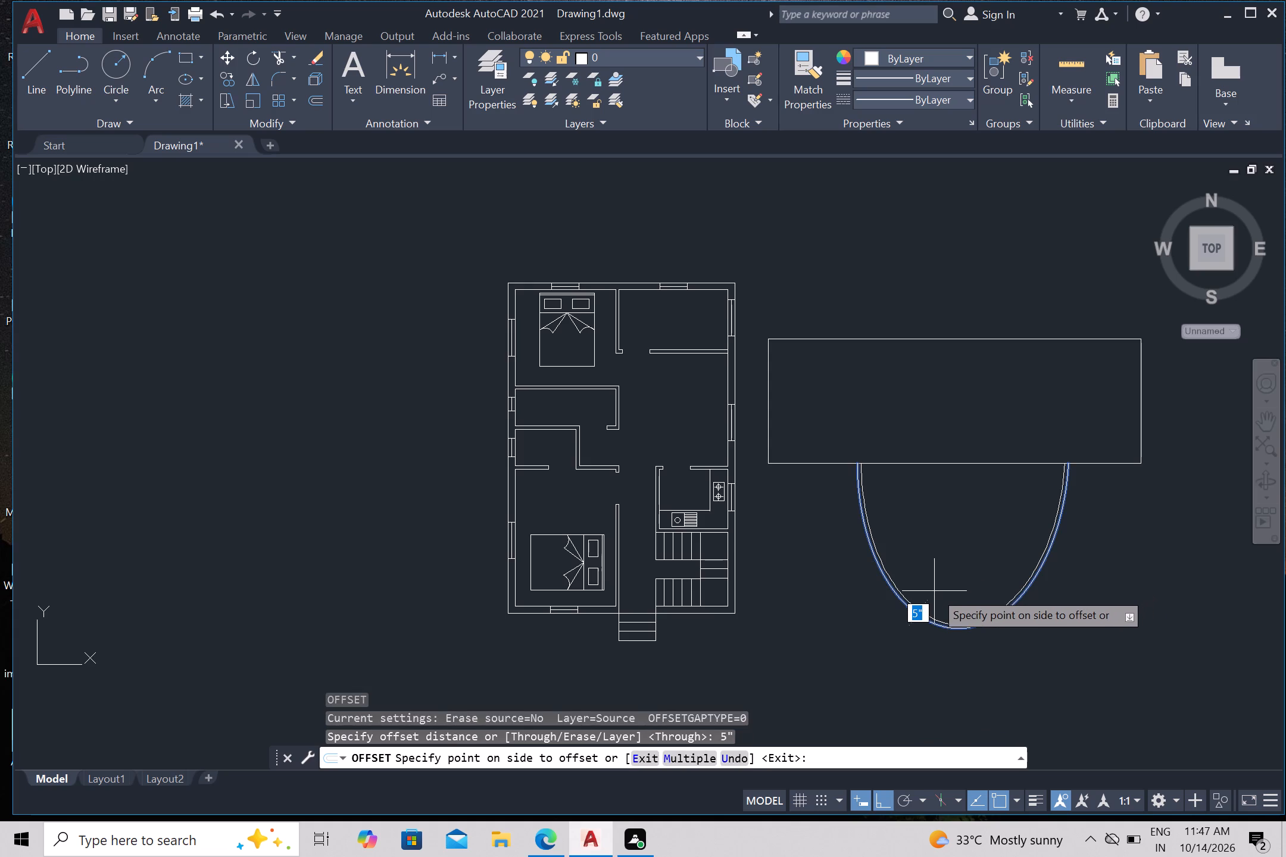
{"action": "scroll", "coordinate": [901, 599], "scroll_direction": "up", "scroll_amount": 1}
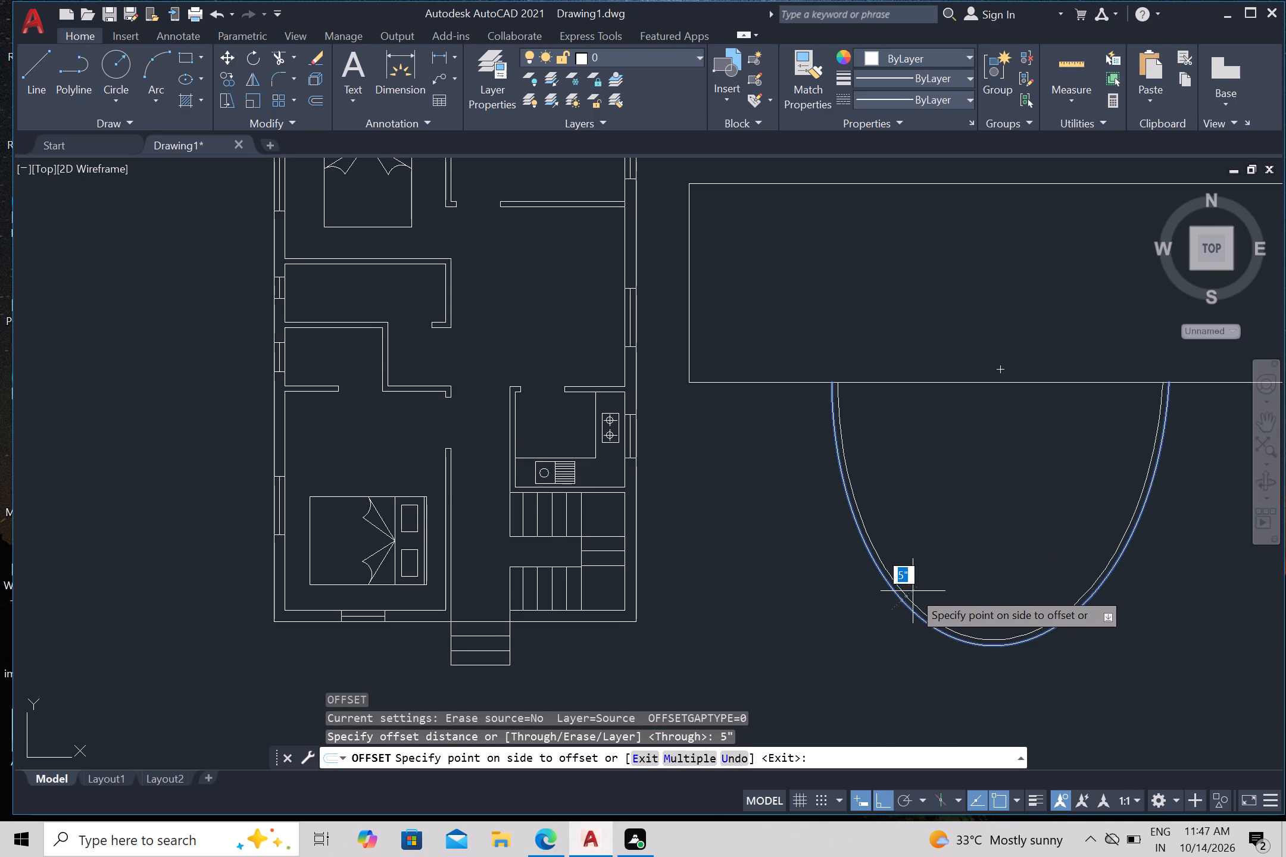
{"action": "key", "text": "1"}
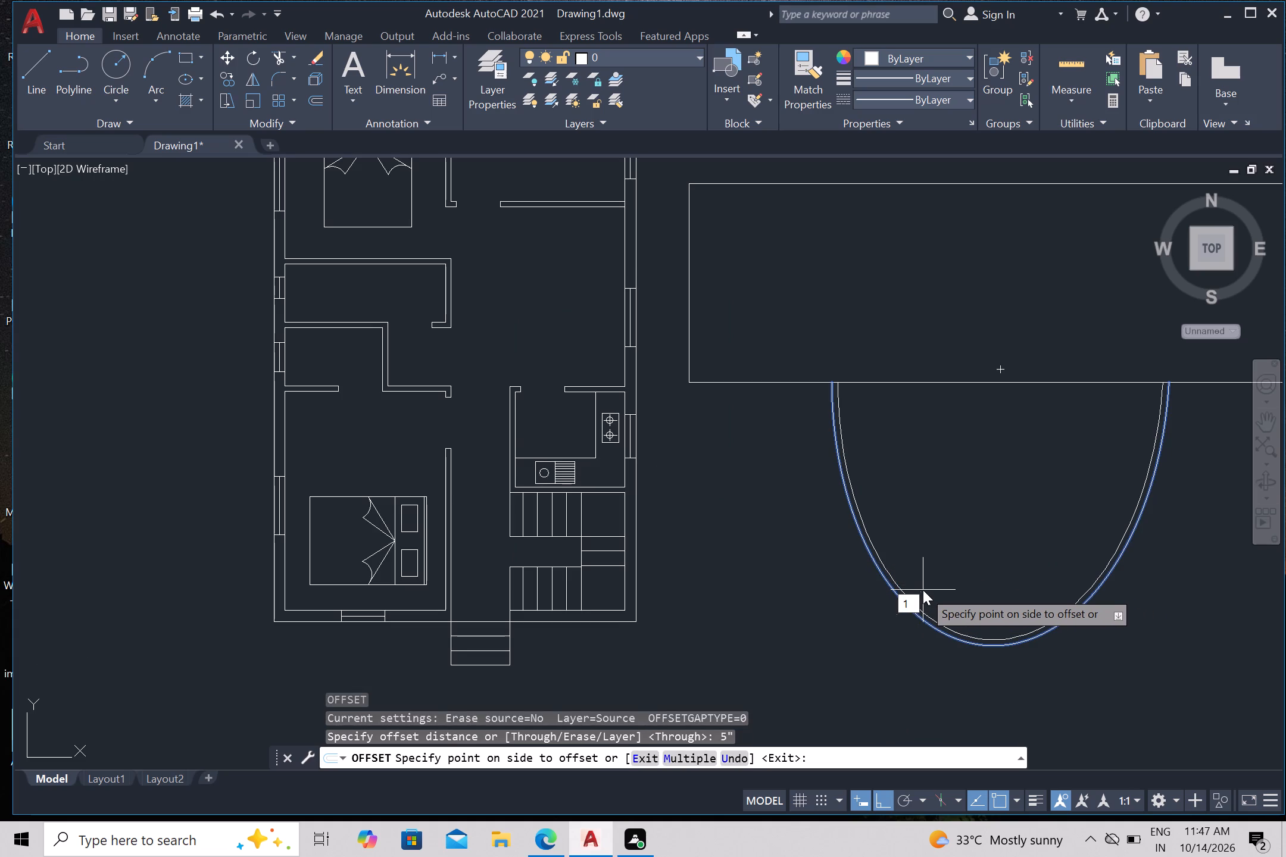
{"action": "type", "text": "0\""}
{"action": "key", "text": "Return"}
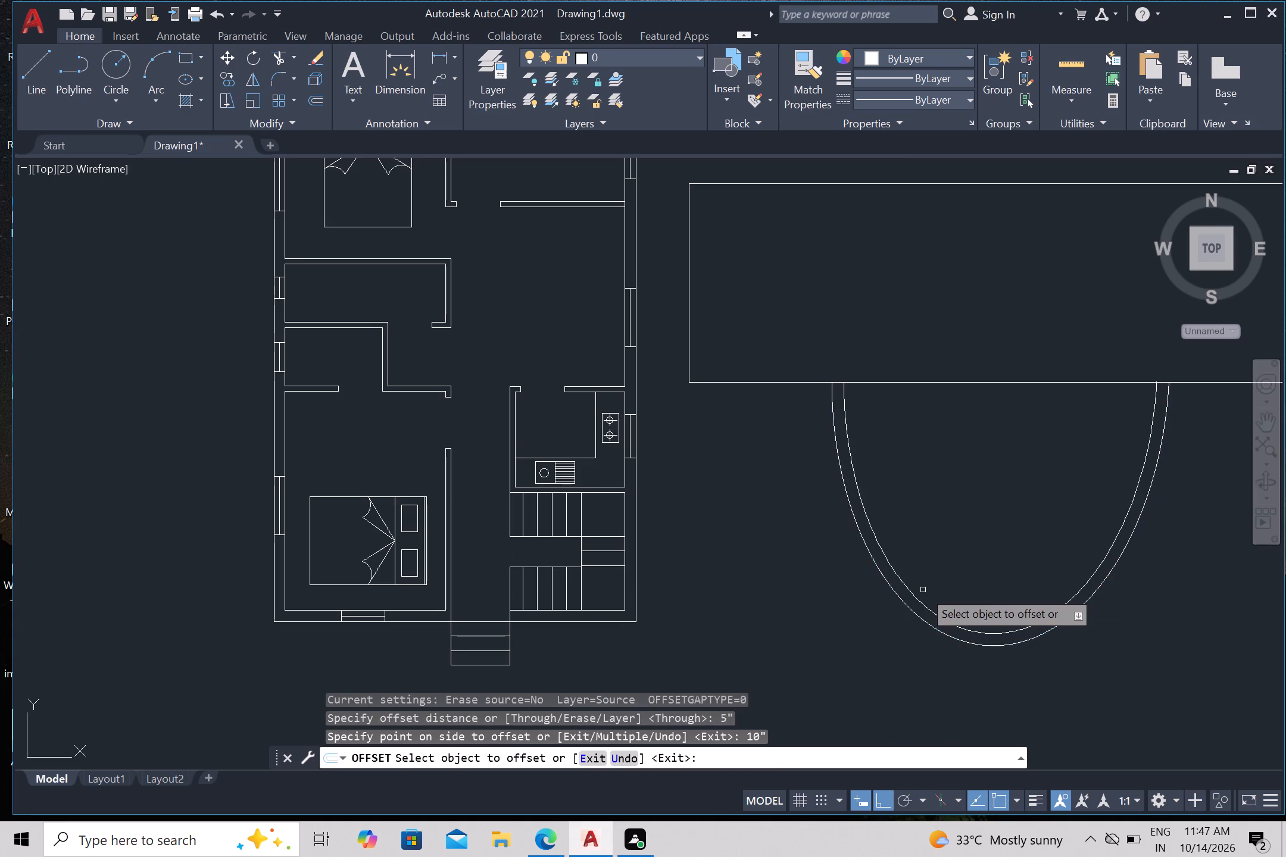
{"action": "scroll", "coordinate": [887, 625], "scroll_direction": "down", "scroll_amount": 3}
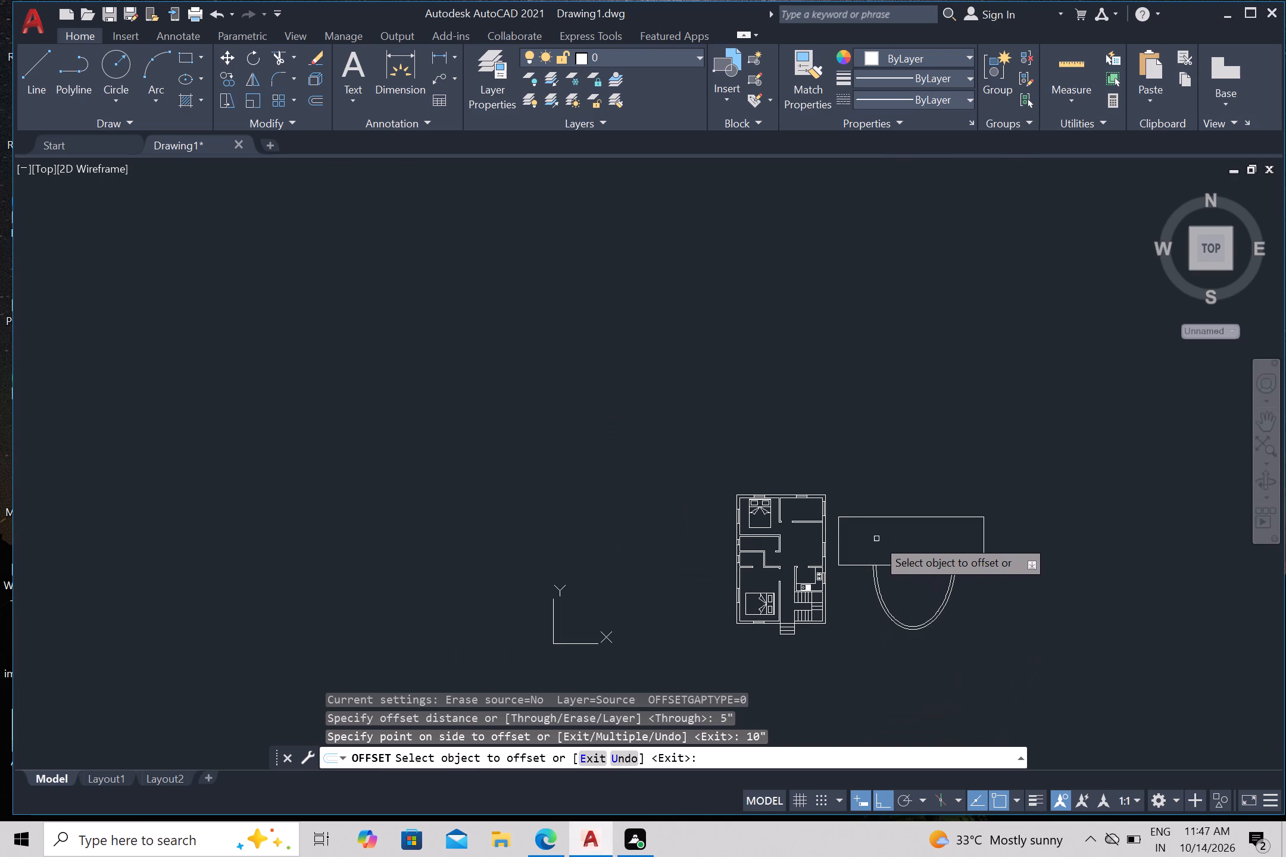
{"action": "key", "text": "Escape"}
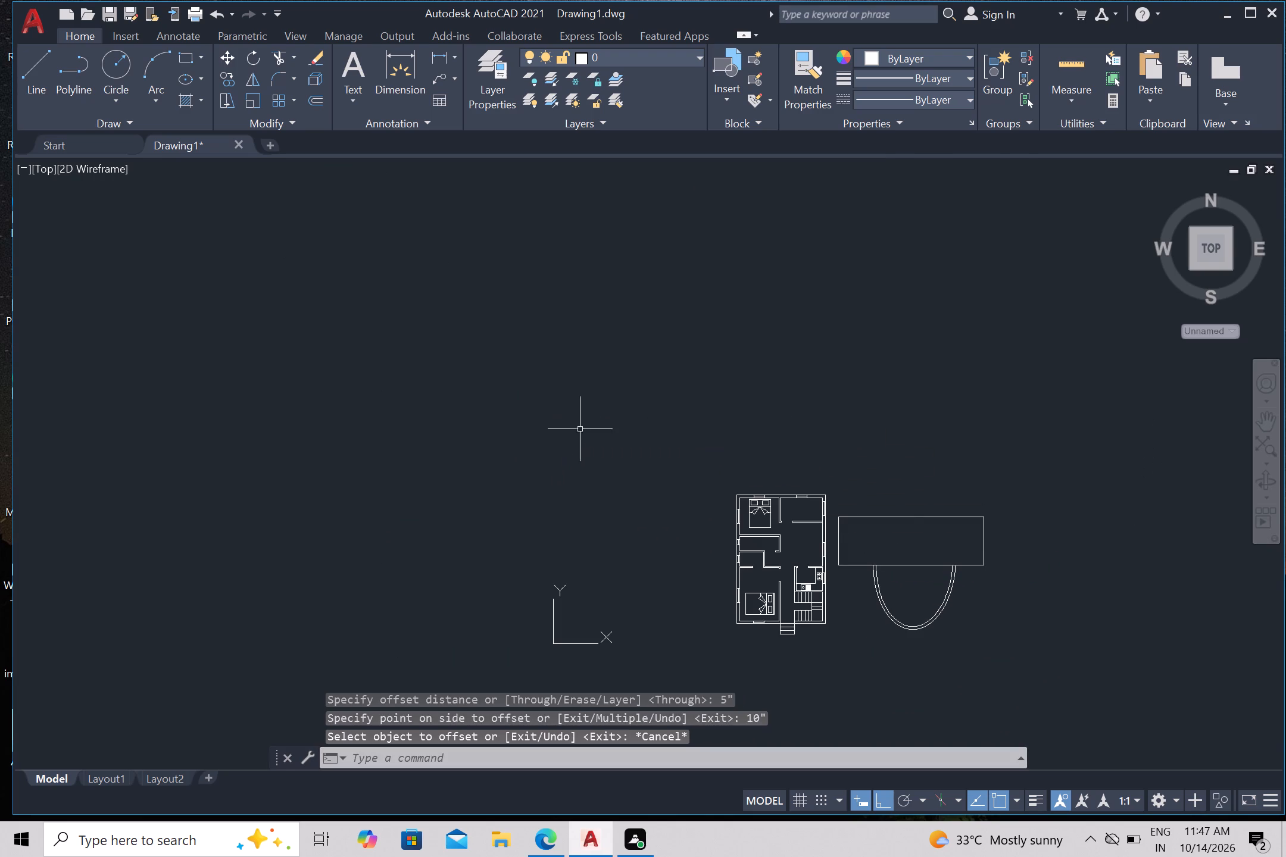
Scale the whole fixture down from the rectangle's lower-right corner until it is narrower than the floor plan.
{"action": "scroll", "coordinate": [845, 437], "scroll_direction": "down", "scroll_amount": 1}
{"action": "scroll", "coordinate": [888, 473], "scroll_direction": "down", "scroll_amount": 1}
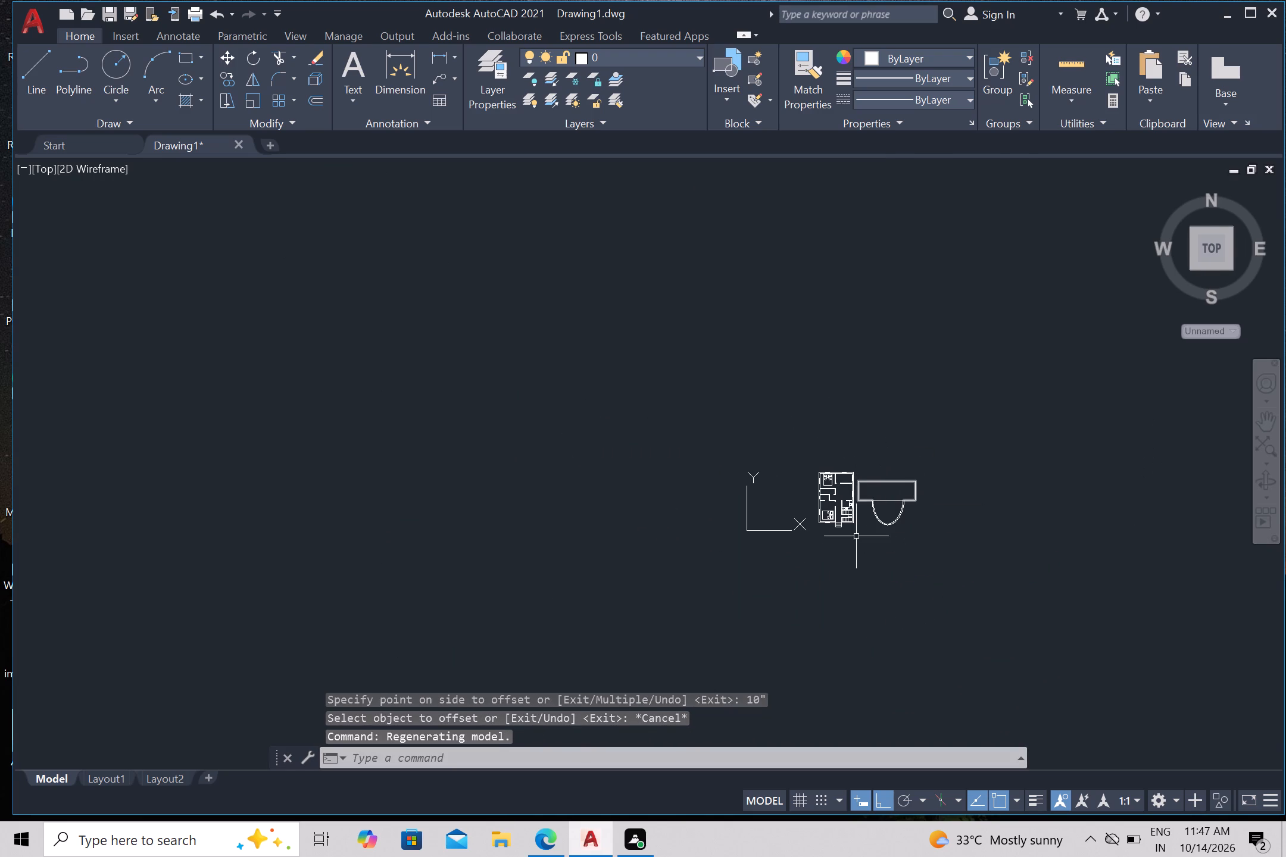
{"action": "scroll", "coordinate": [852, 545], "scroll_direction": "up", "scroll_amount": 3}
{"action": "middle_click_drag", "start_coordinate": [859, 521], "coordinate": [835, 545]}
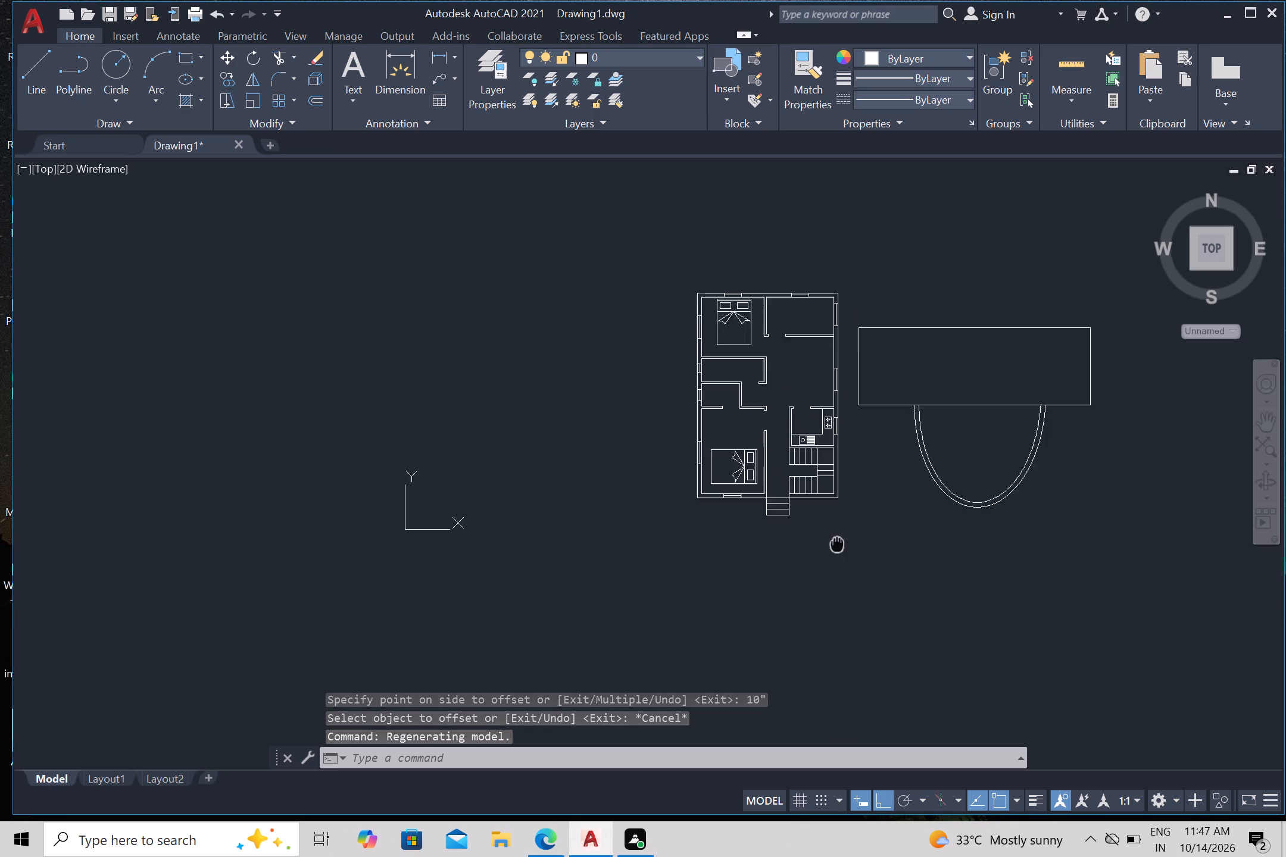
{"action": "middle_click_drag", "start_coordinate": [835, 545], "coordinate": [693, 620]}
{"action": "scroll", "coordinate": [721, 552], "scroll_direction": "up", "scroll_amount": 2}
{"action": "scroll", "coordinate": [701, 275], "scroll_direction": "down", "scroll_amount": 2}
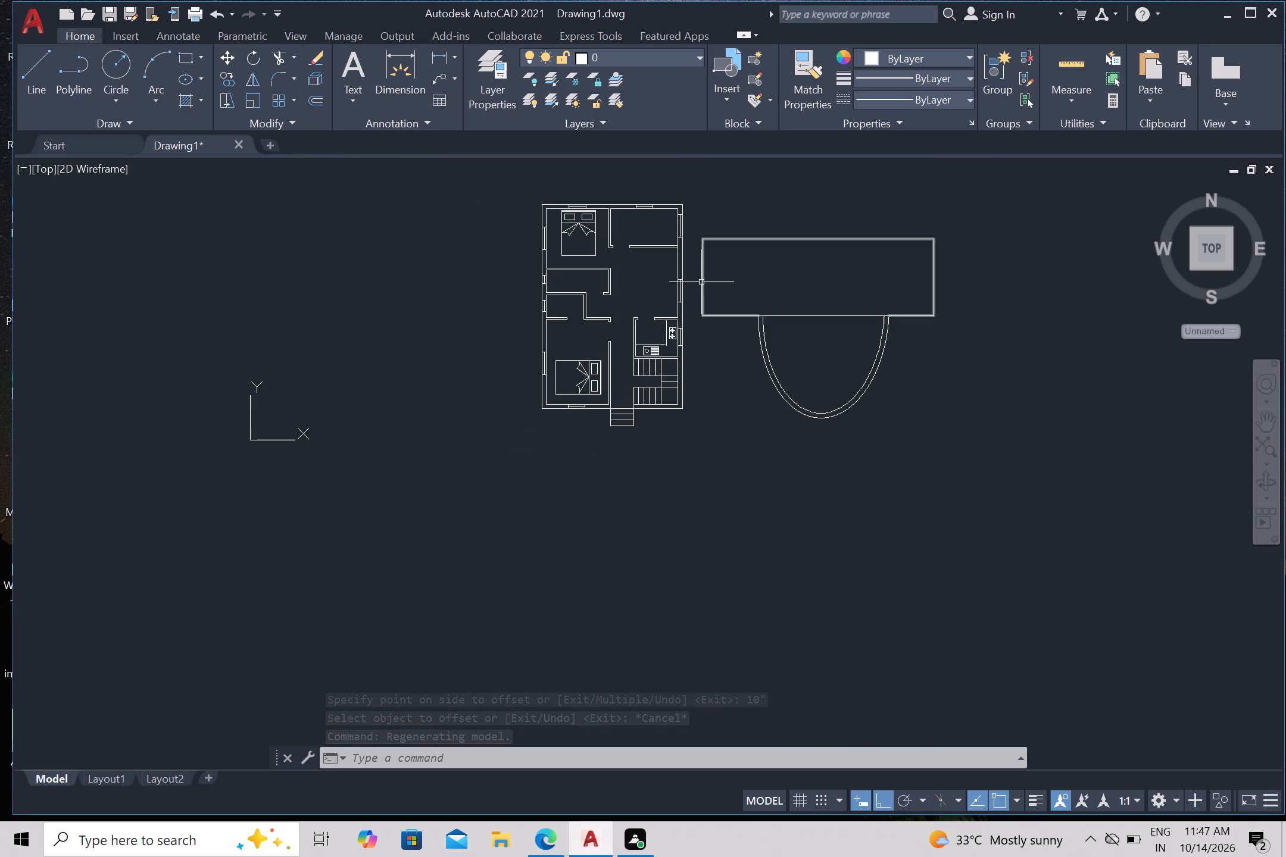
{"action": "left_click", "coordinate": [690, 217]}
{"action": "left_click", "coordinate": [984, 442]}
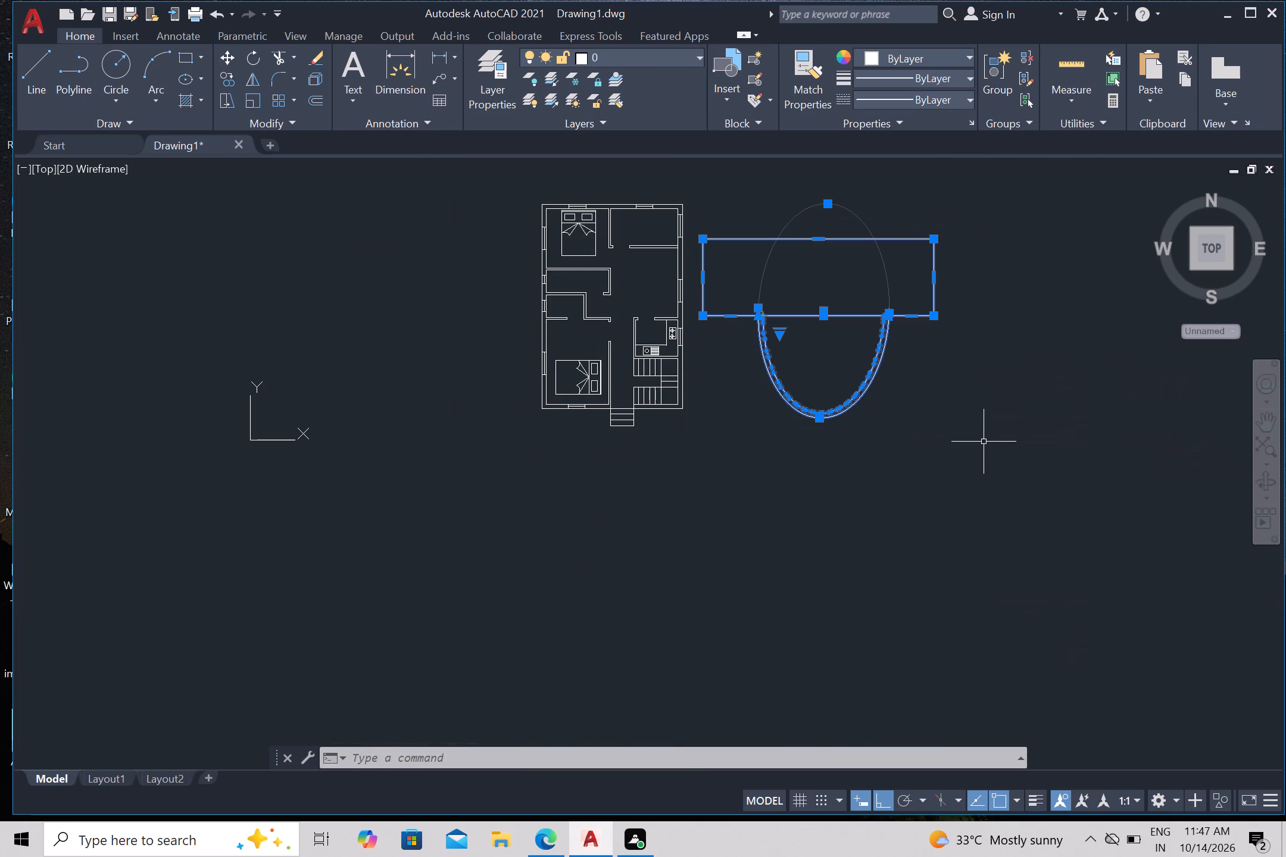
{"action": "type", "text": "sc"}
{"action": "key", "text": "Return"}
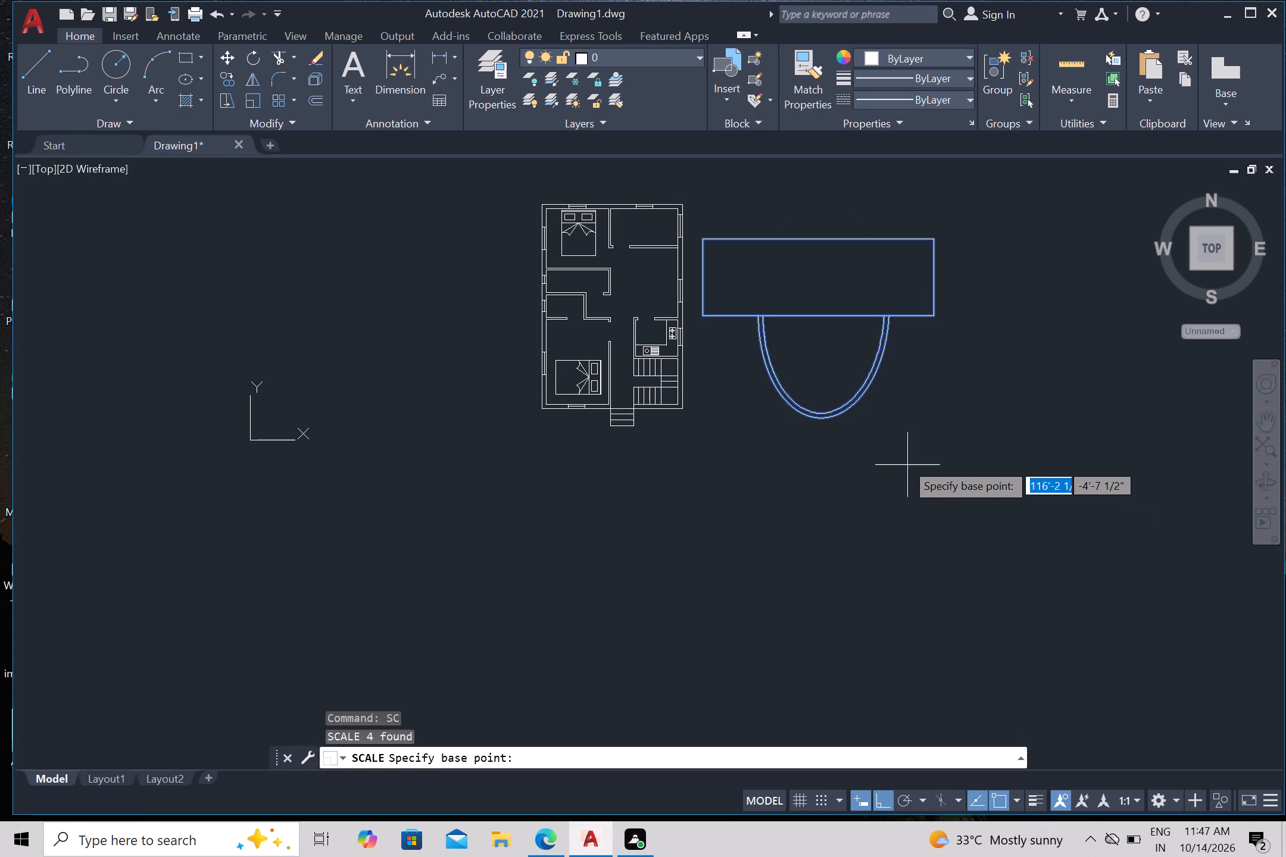
{"action": "left_click", "coordinate": [932, 315]}
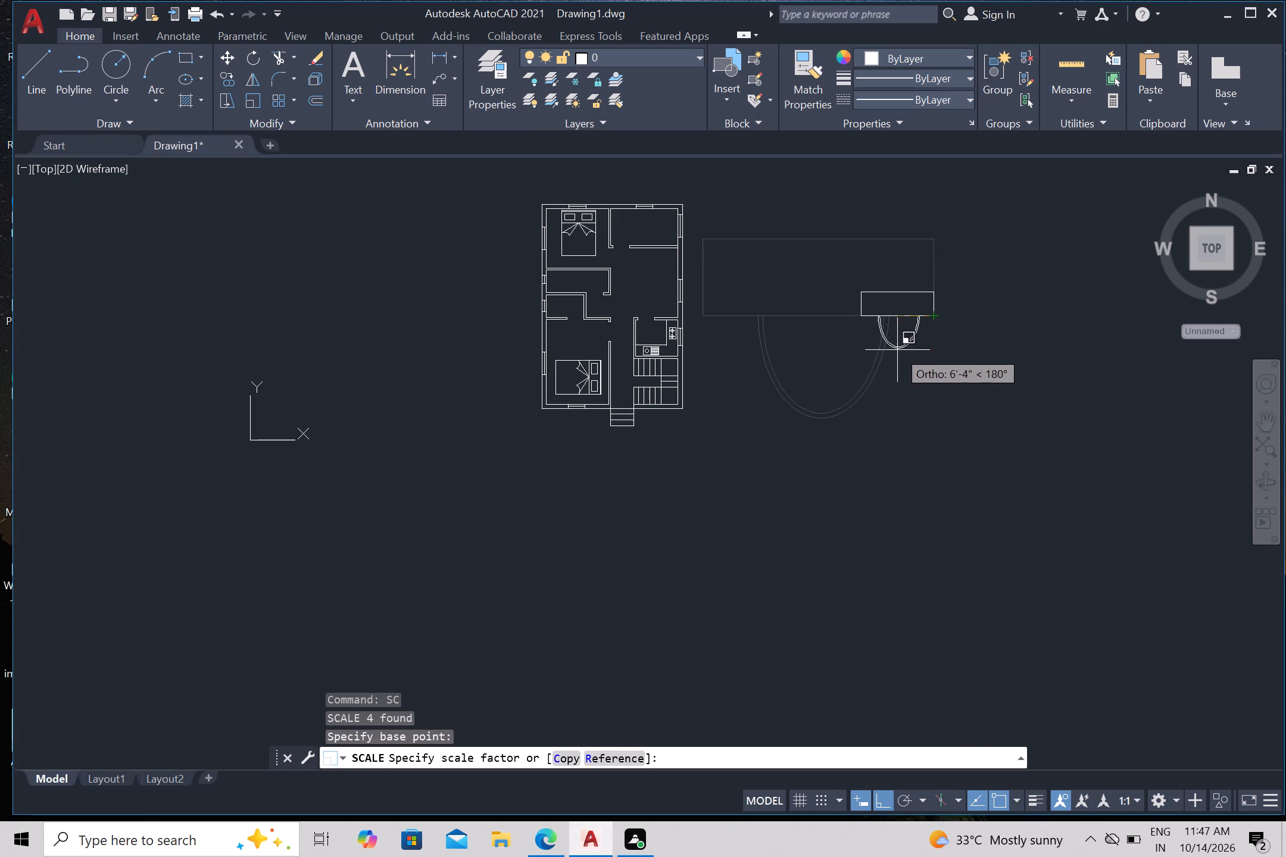
{"action": "left_click", "coordinate": [889, 343]}
{"action": "scroll", "coordinate": [811, 395], "scroll_direction": "down", "scroll_amount": 1}
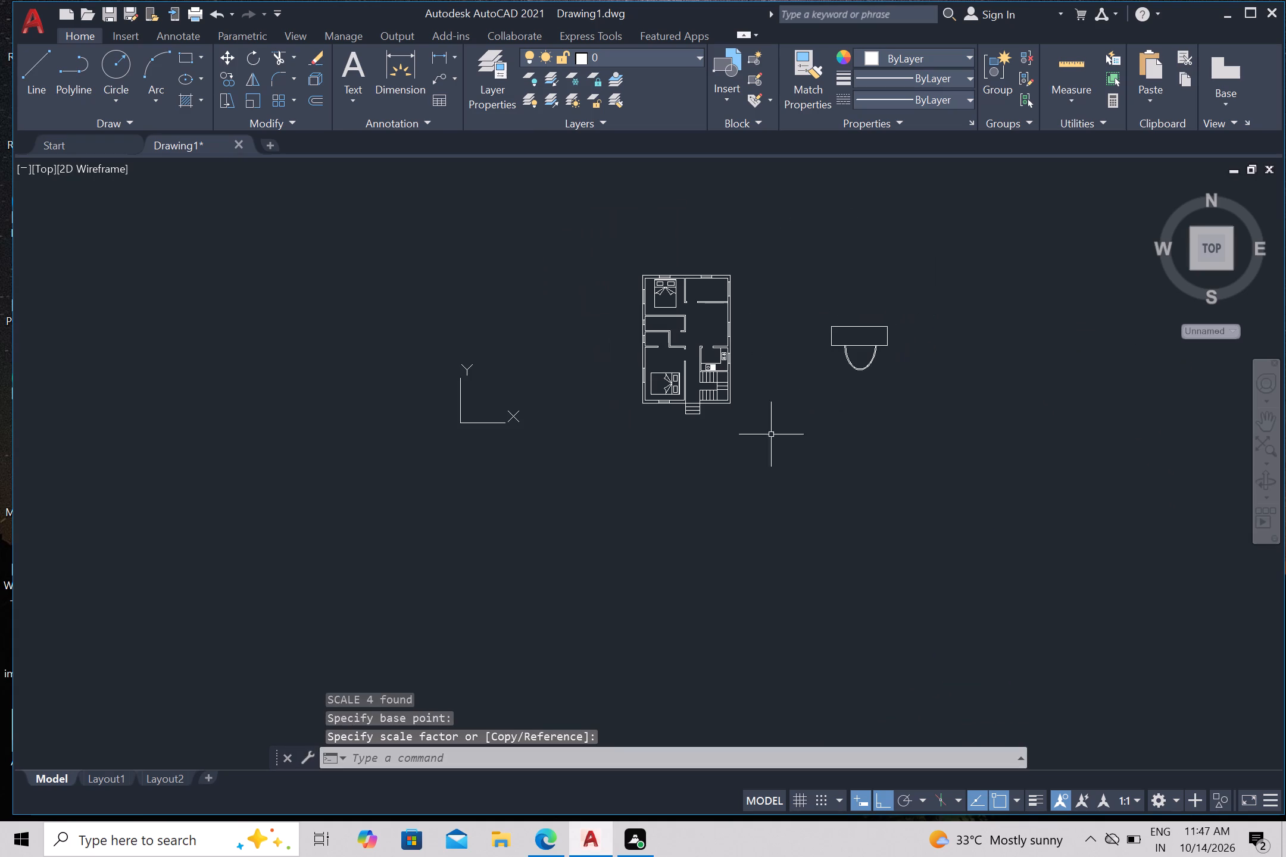
Scale the whole fixture down again from the rectangle's left edge to roughly a fifth of the floor plan's width.
{"action": "middle_click_drag", "start_coordinate": [739, 448], "coordinate": [665, 529]}
{"action": "left_click", "coordinate": [731, 376]}
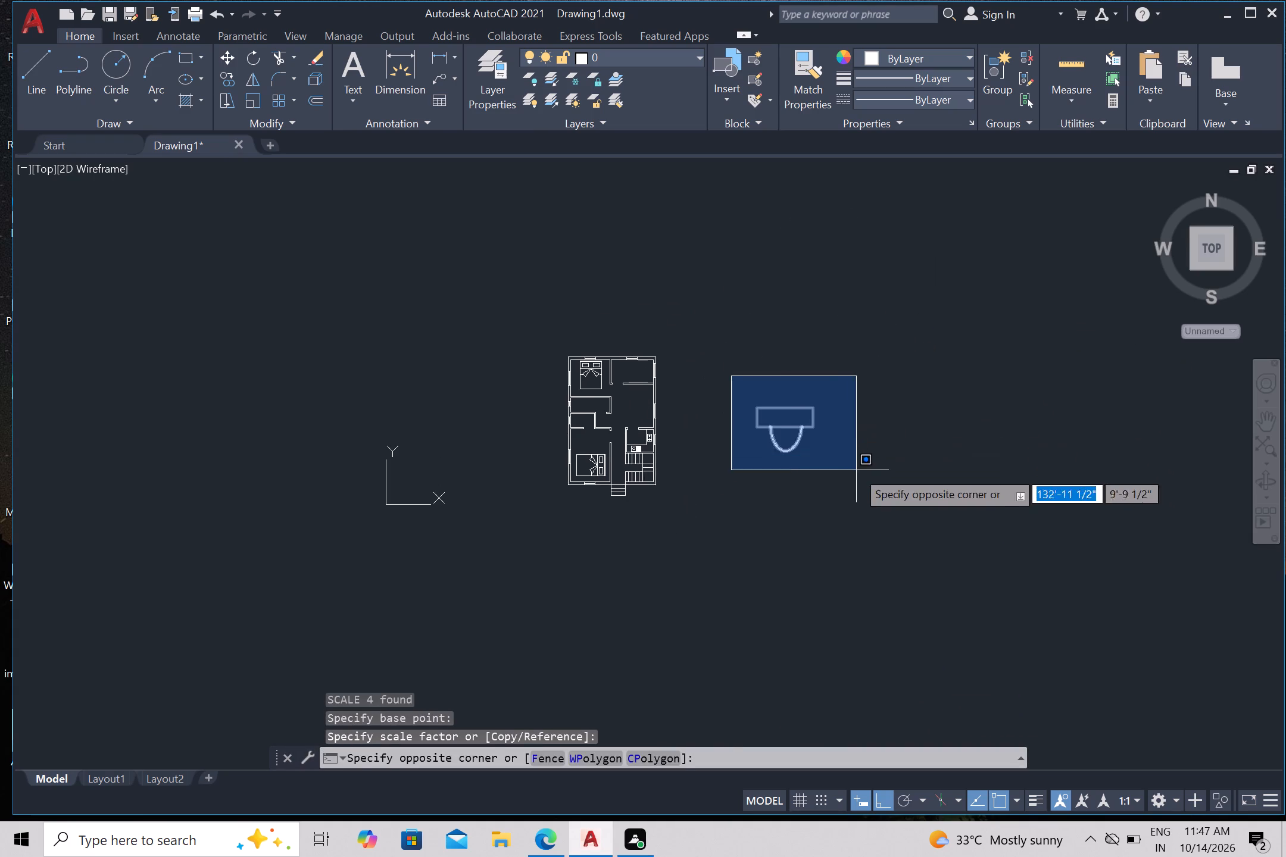
{"action": "left_click", "coordinate": [859, 477]}
{"action": "type", "text": "sc"}
{"action": "key", "text": "Return"}
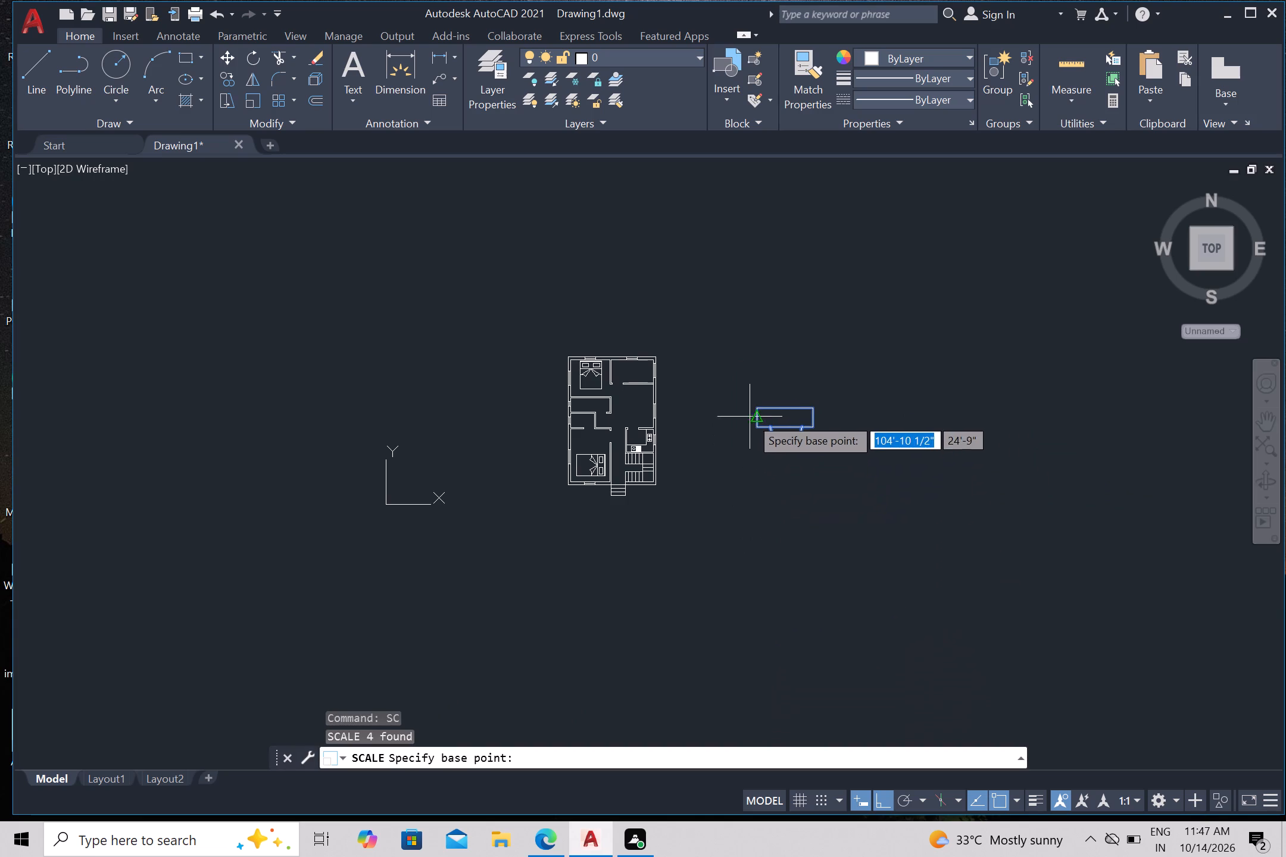
{"action": "left_click", "coordinate": [757, 409]}
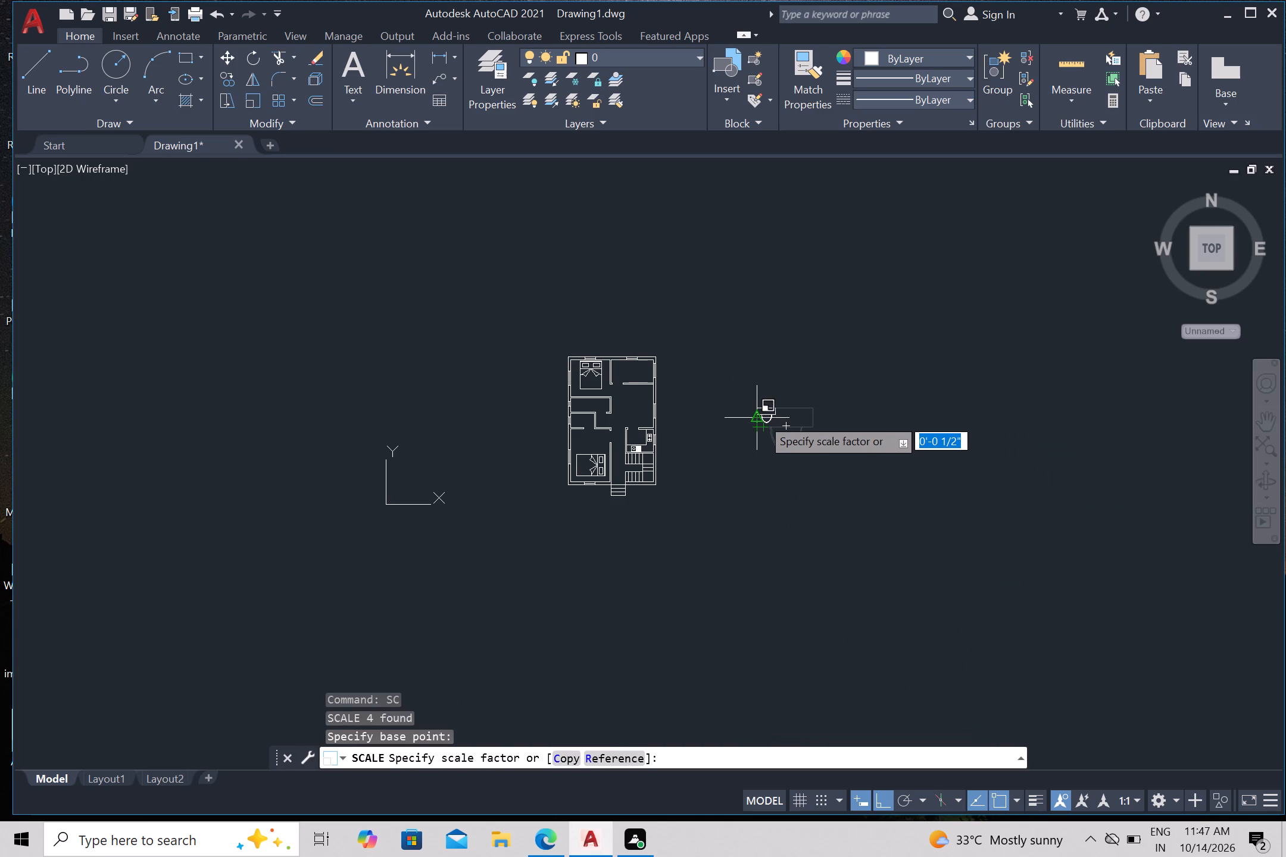
{"action": "left_click", "coordinate": [761, 416]}
Draw a circle with a radius of about 4" inside the left part of the fixture's rectangle.
{"action": "scroll", "coordinate": [799, 432], "scroll_direction": "up", "scroll_amount": 2}
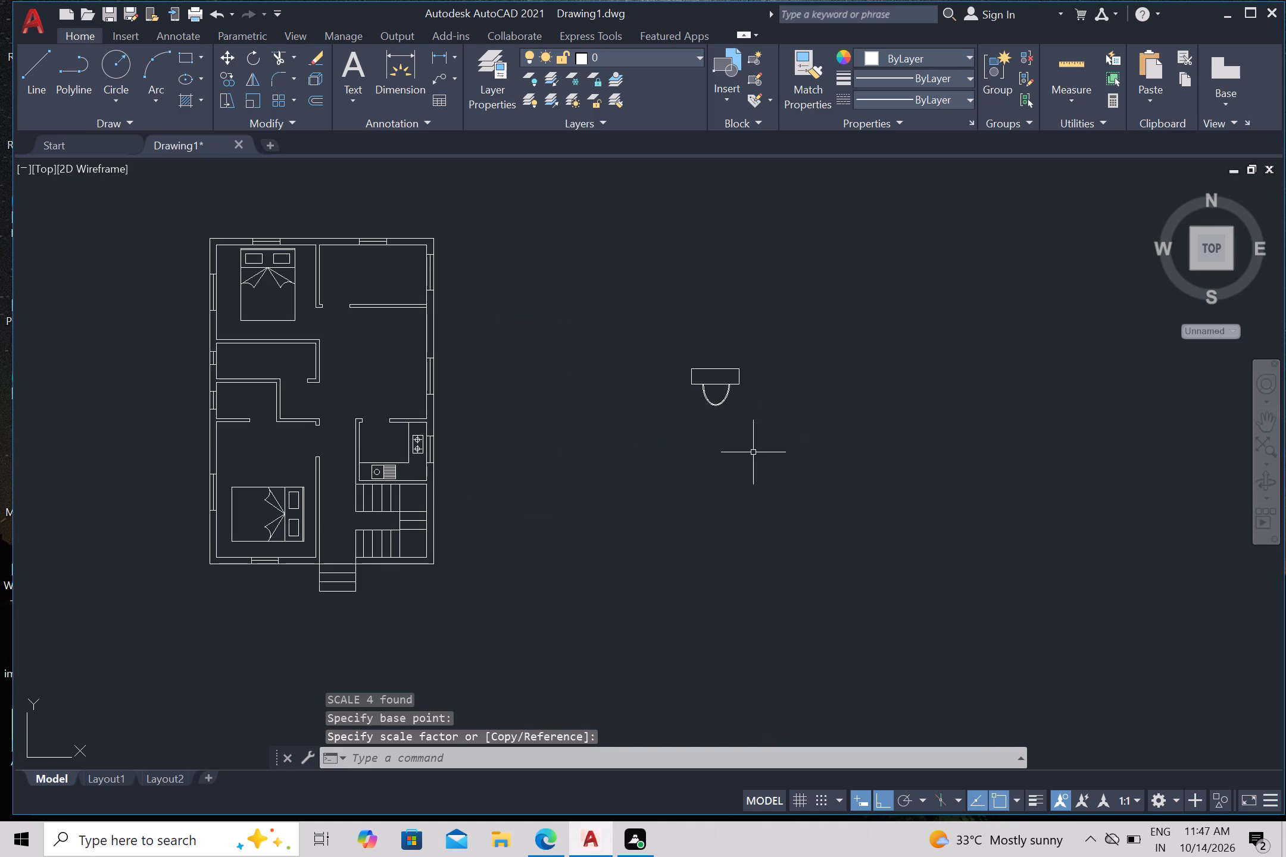
{"action": "scroll", "coordinate": [739, 431], "scroll_direction": "up", "scroll_amount": 1}
{"action": "middle_click_drag", "start_coordinate": [666, 464], "coordinate": [666, 471]}
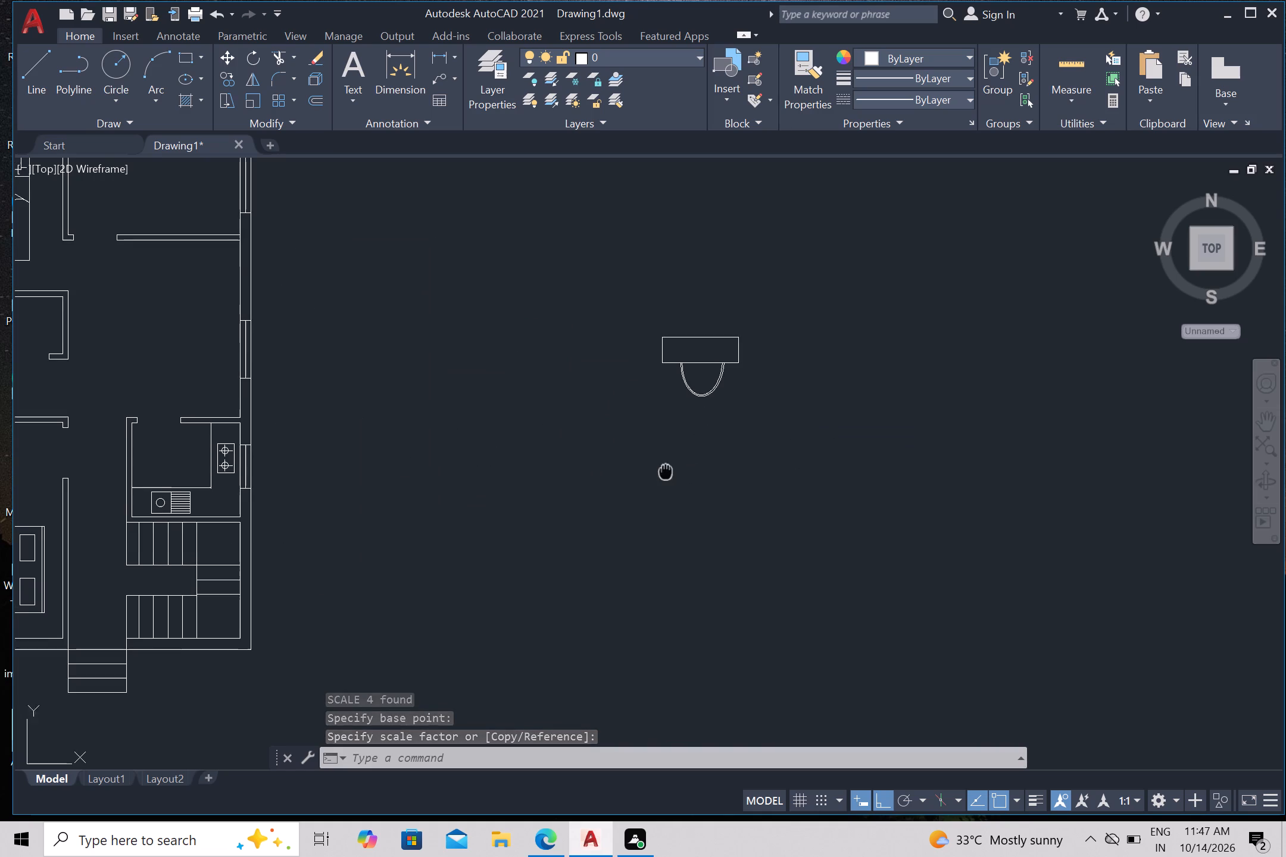
{"action": "middle_click_drag", "start_coordinate": [666, 471], "coordinate": [736, 590]}
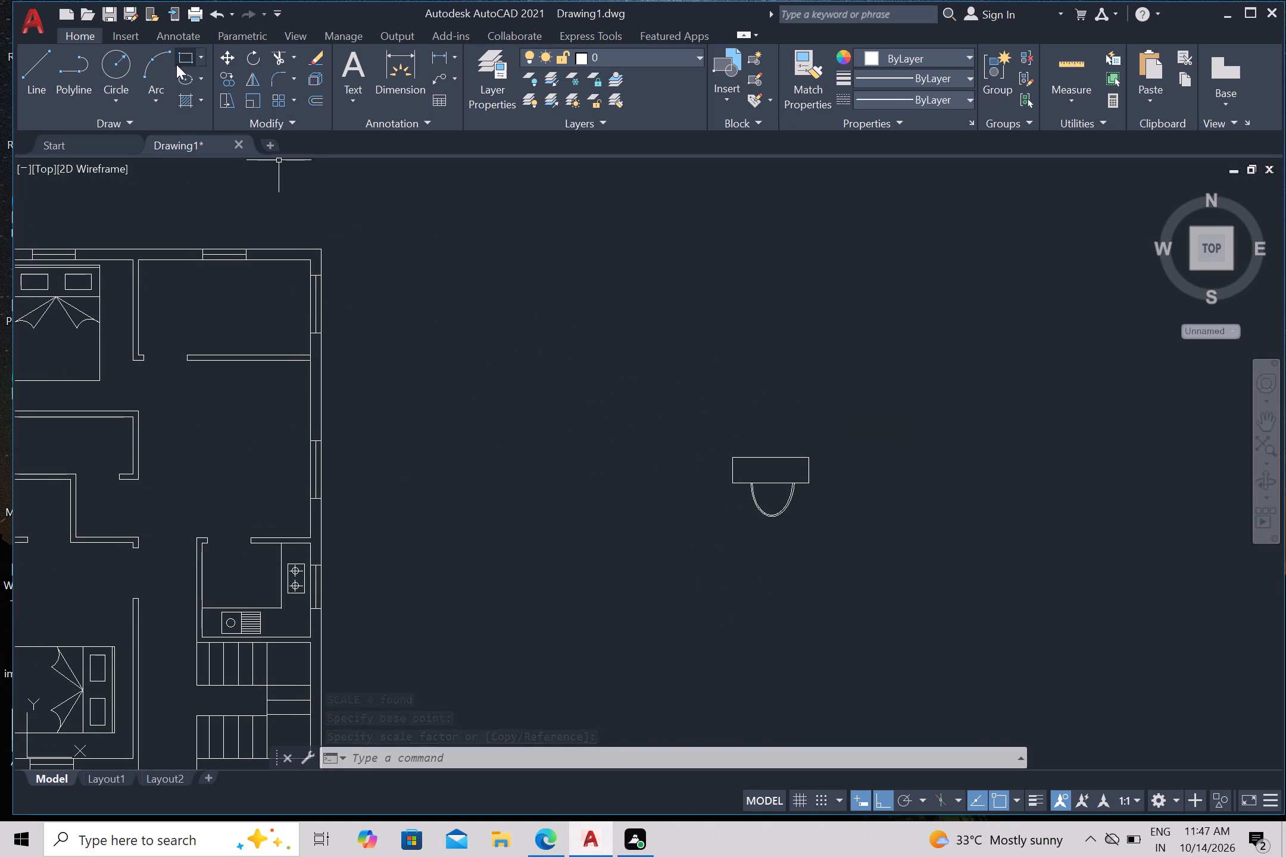
{"action": "left_click", "coordinate": [122, 64]}
{"action": "scroll", "coordinate": [833, 557], "scroll_direction": "up", "scroll_amount": 2}
{"action": "left_click", "coordinate": [611, 330]}
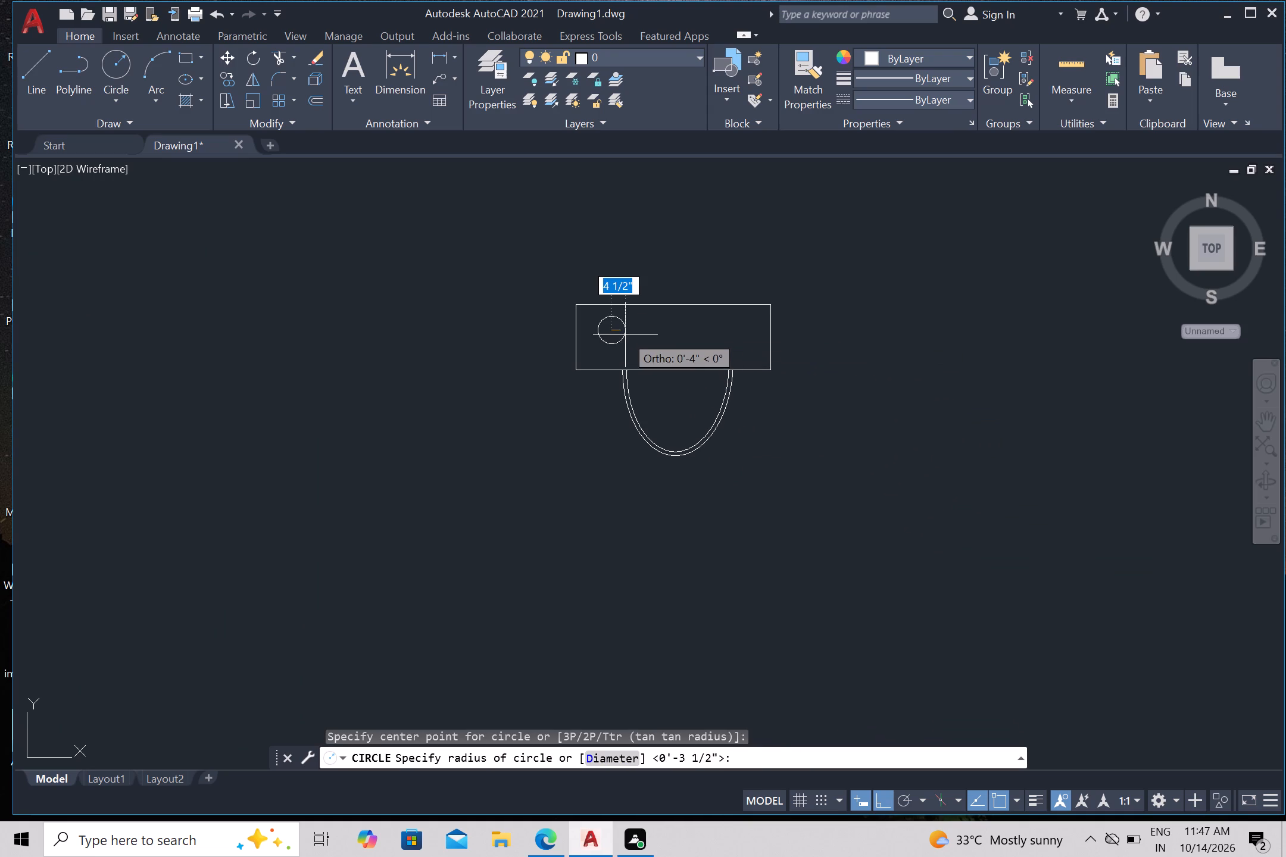
{"action": "left_click", "coordinate": [624, 337]}
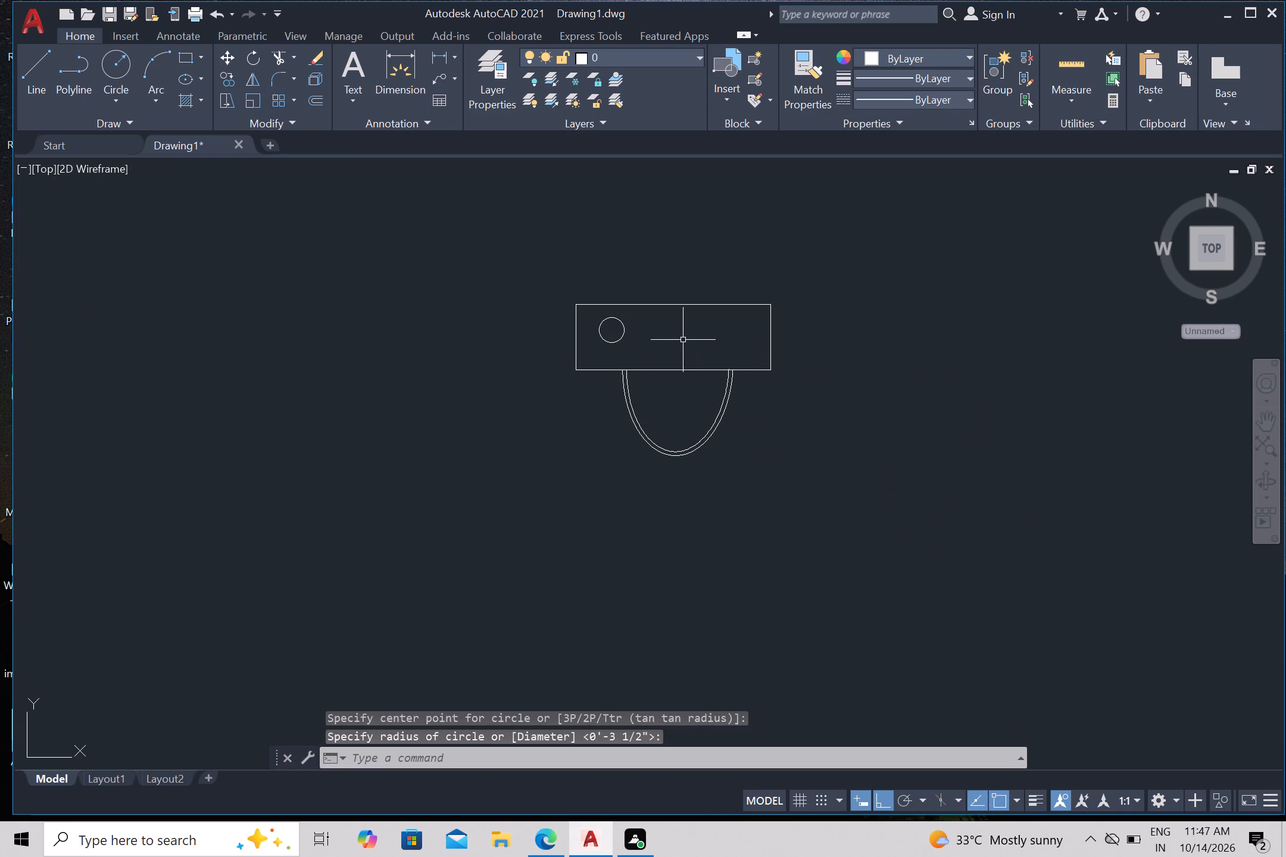
{"action": "key", "text": "Escape"}
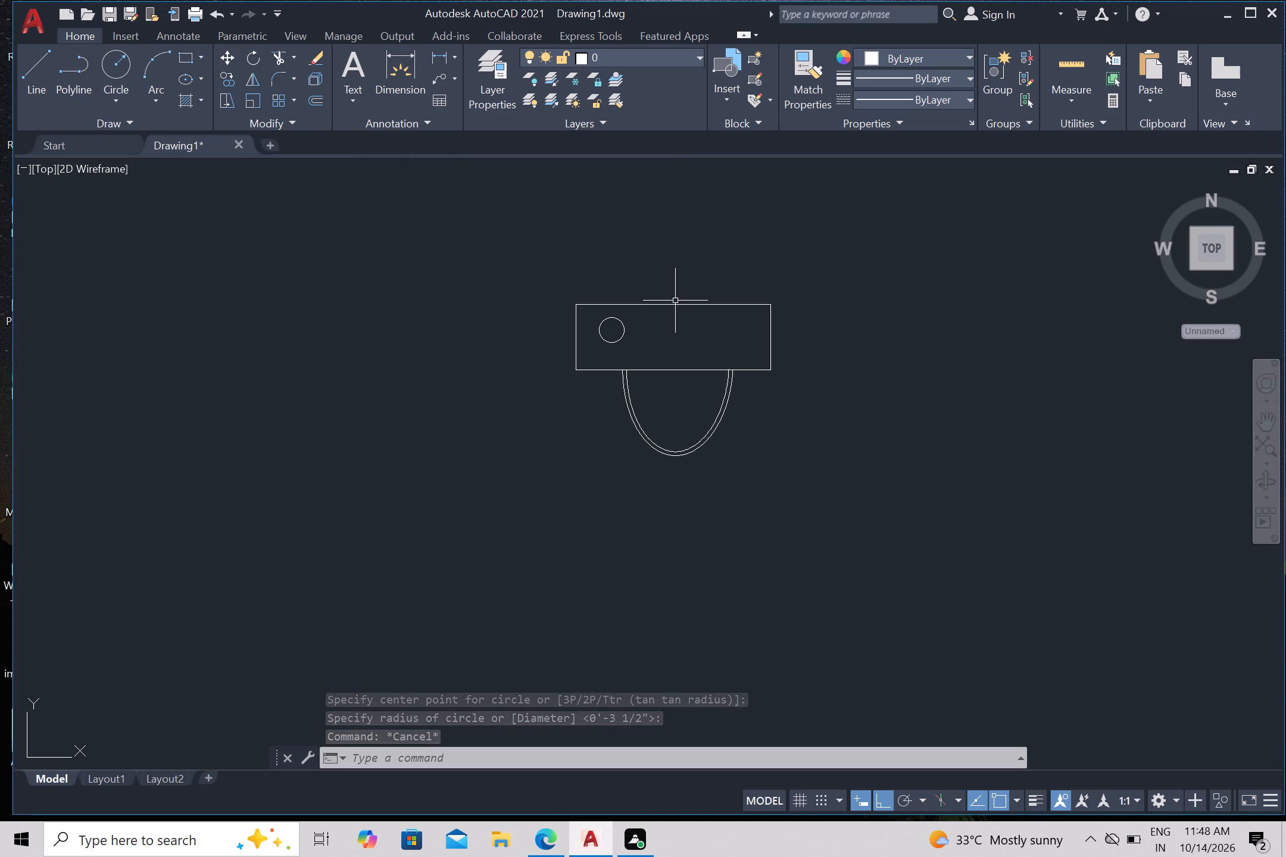
Explode the fixture's rectangle into separate lines.
{"action": "left_click_drag", "start_coordinate": [676, 304], "coordinate": [674, 297]}
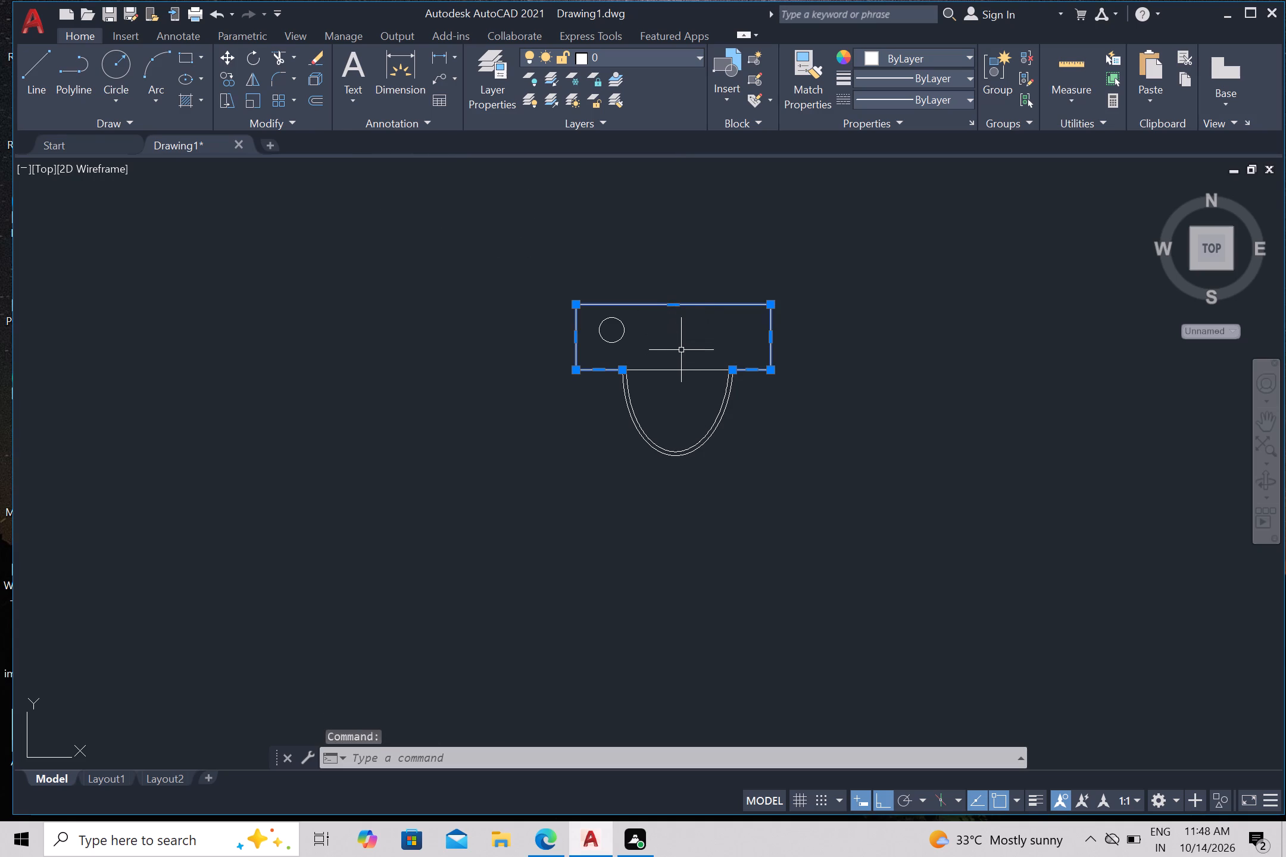
{"action": "key", "text": "e"}
{"action": "left_click", "coordinate": [724, 405]}
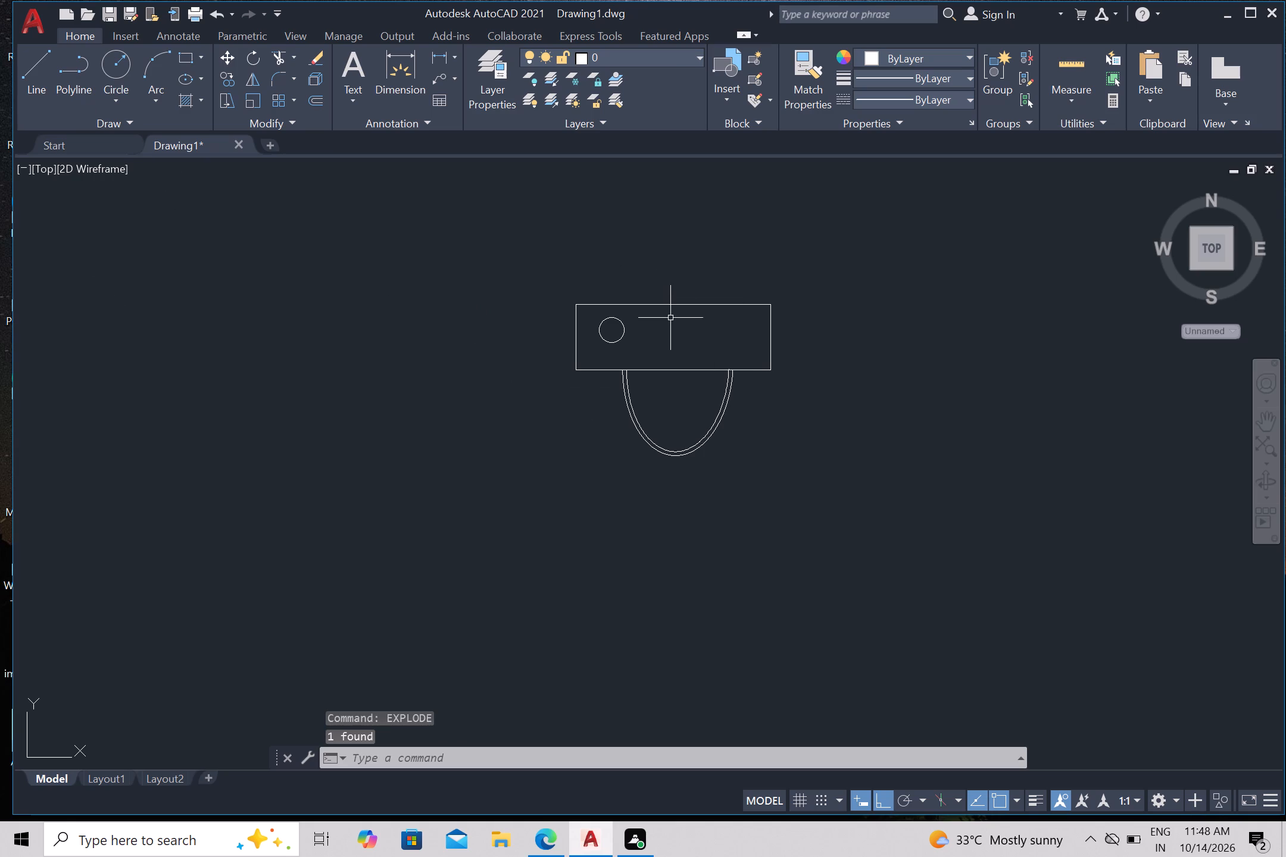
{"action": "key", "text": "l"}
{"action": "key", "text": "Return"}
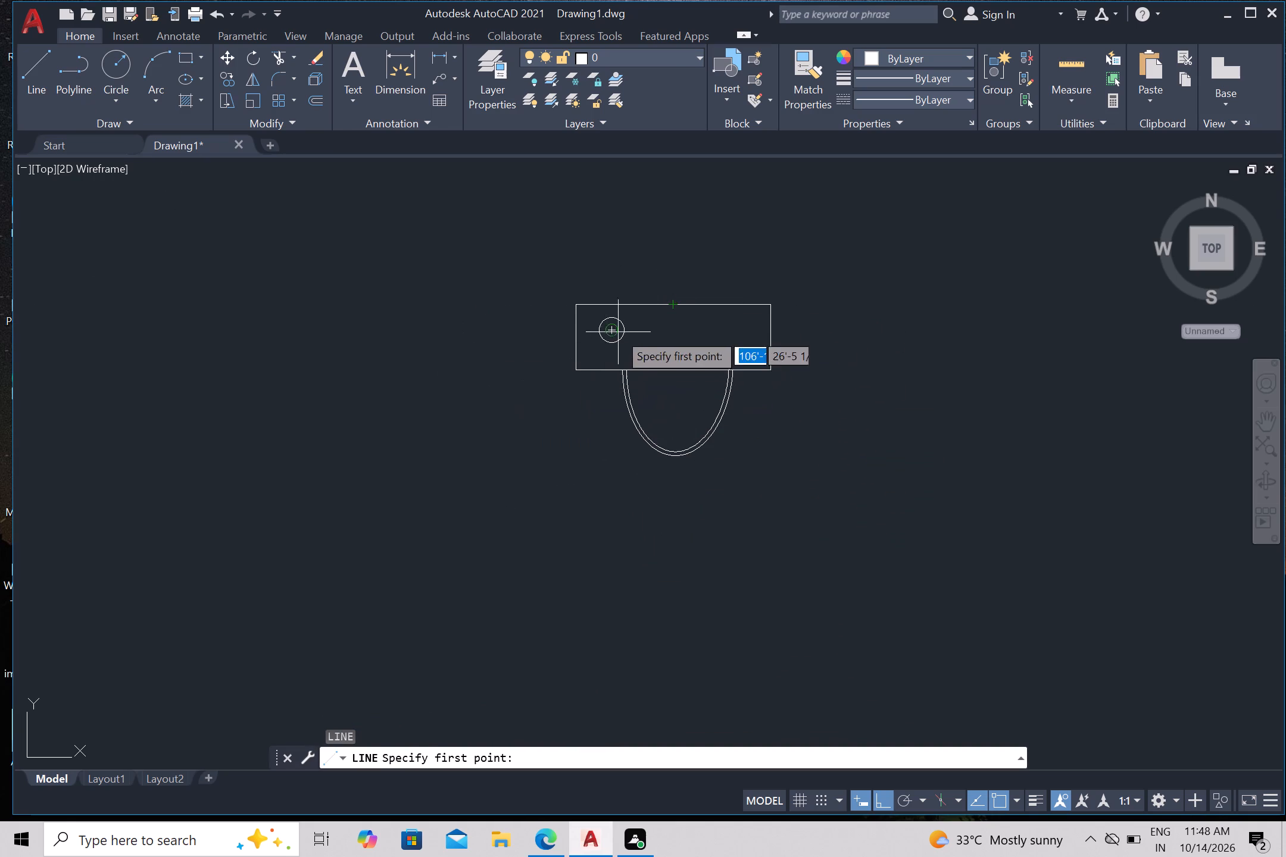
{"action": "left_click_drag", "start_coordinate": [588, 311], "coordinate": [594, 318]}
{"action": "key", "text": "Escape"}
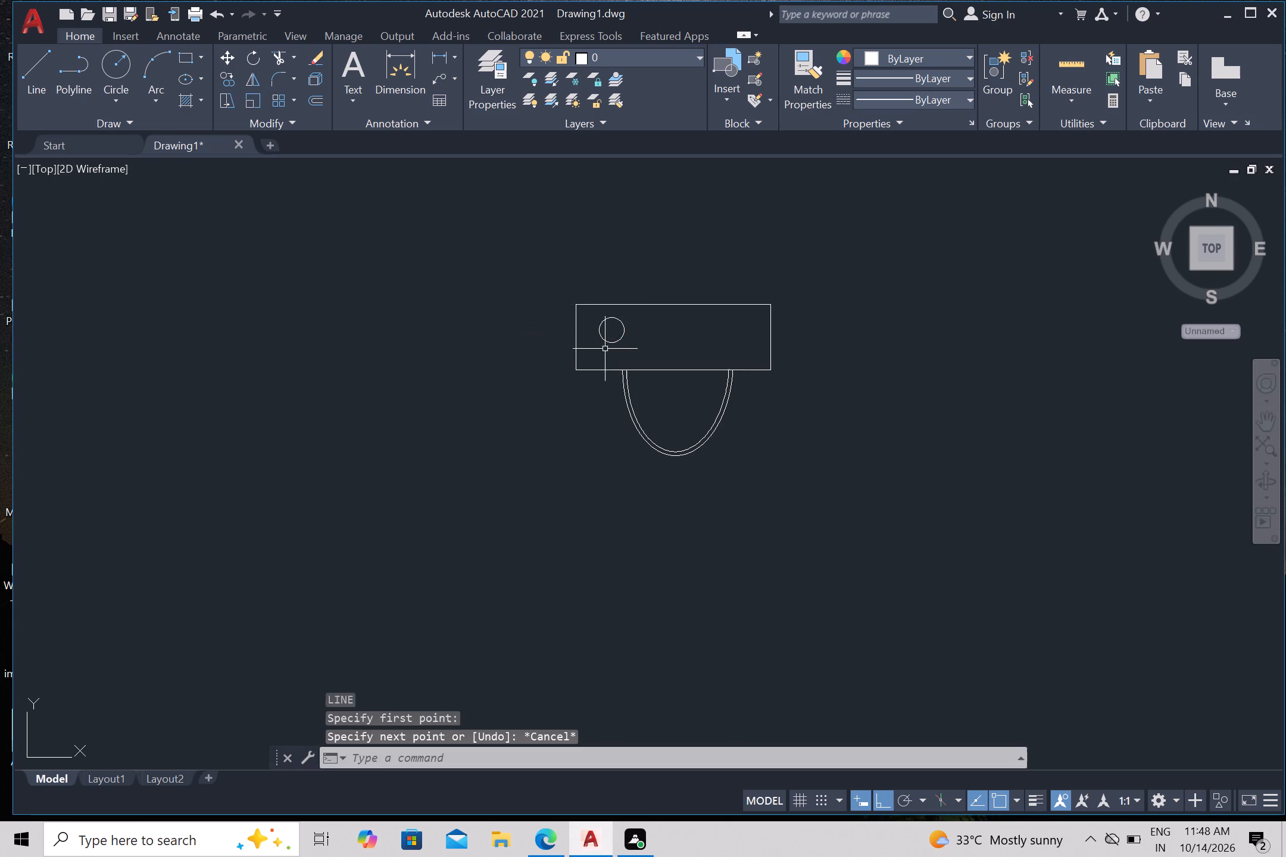
Mirror the small circle about the rectangle's vertical centreline, keeping the original circle.
{"action": "left_click_drag", "start_coordinate": [584, 311], "coordinate": [600, 311]}
{"action": "left_click", "coordinate": [638, 347]}
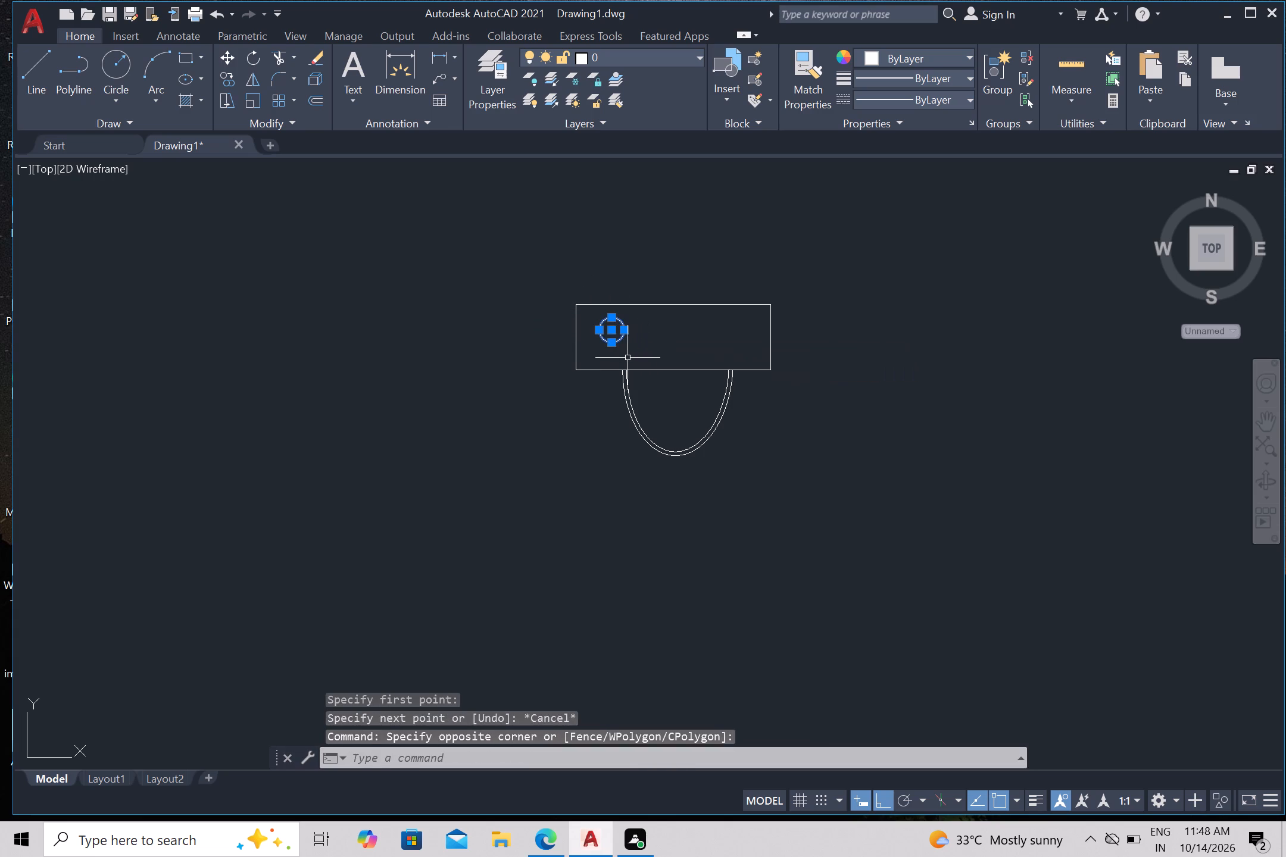
{"action": "key", "text": "m"}
{"action": "key", "text": "i"}
{"action": "key", "text": "Return"}
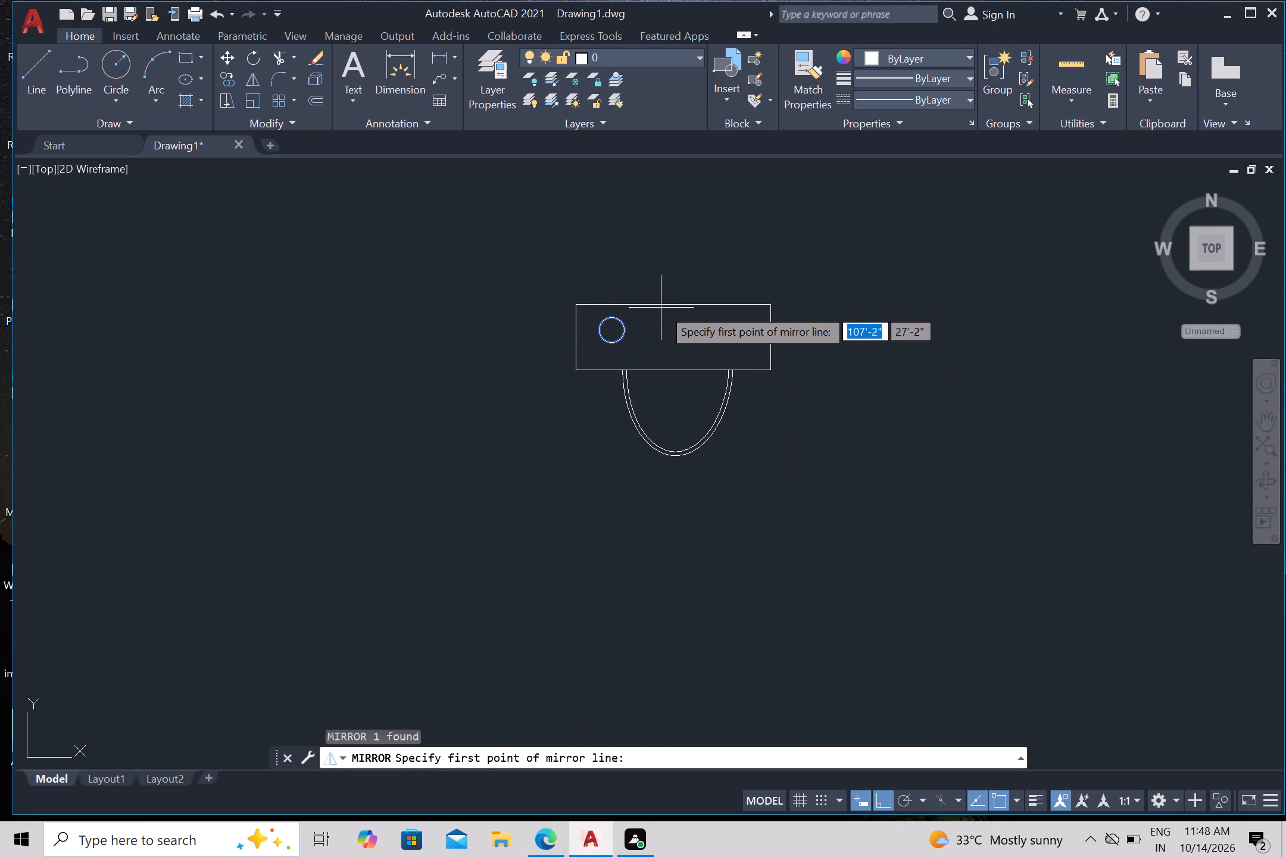
{"action": "left_click_drag", "start_coordinate": [672, 308], "coordinate": [672, 314]}
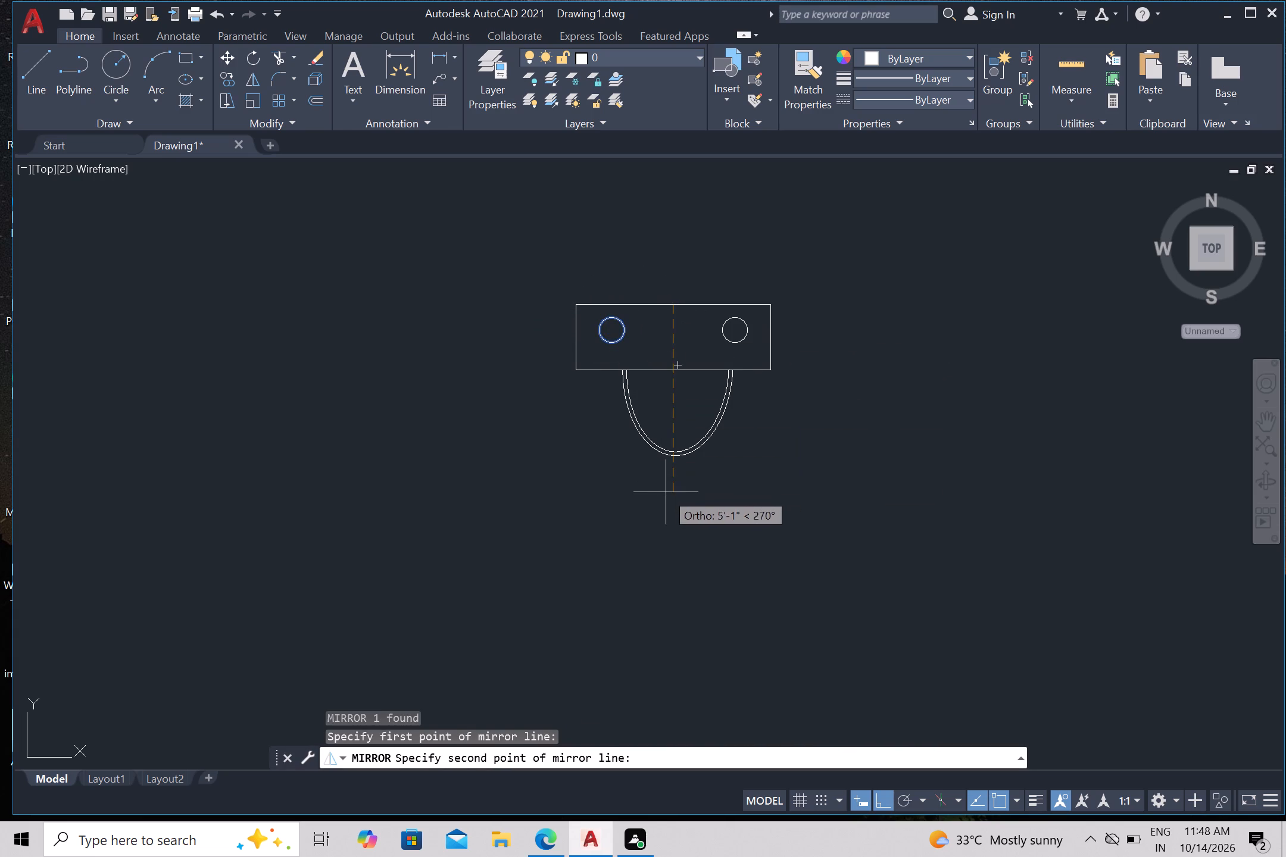
{"action": "left_click", "coordinate": [675, 580]}
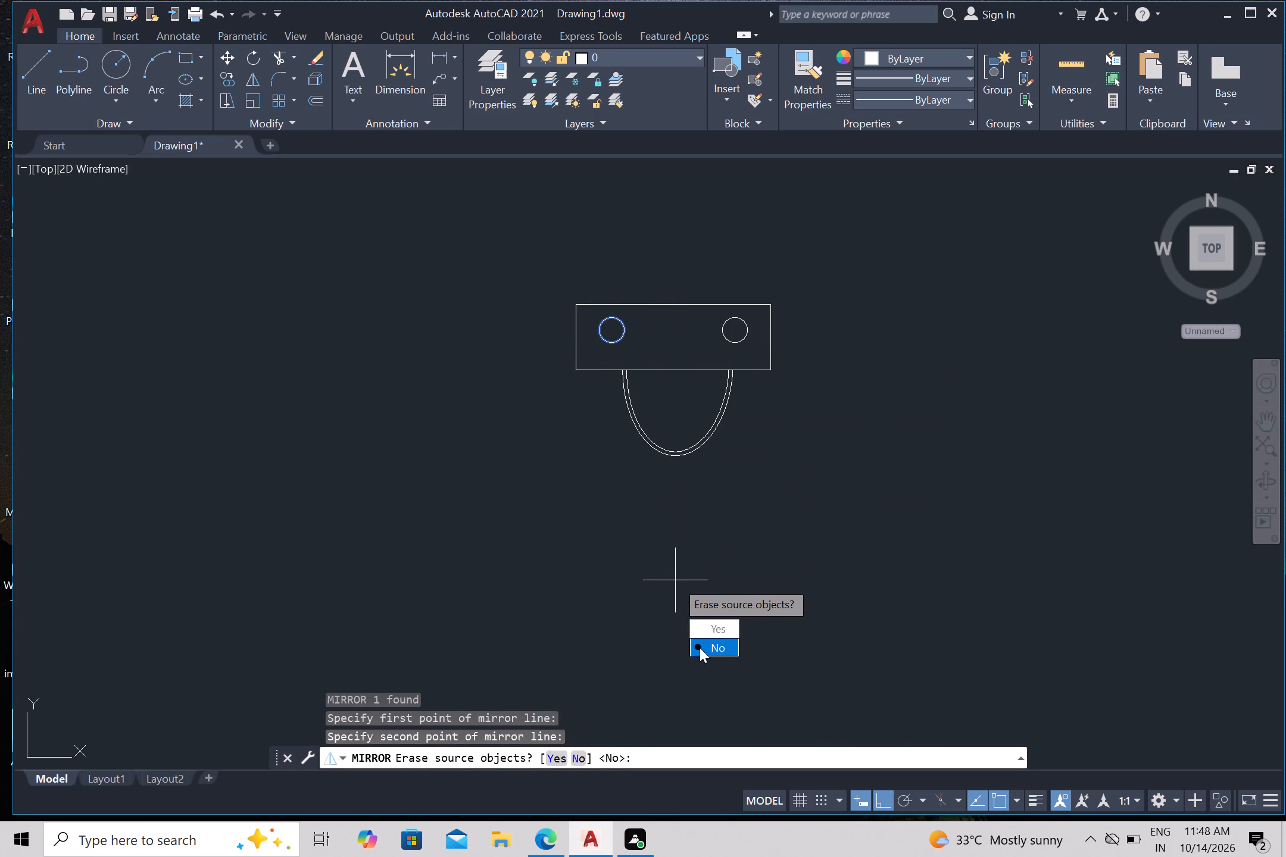
{"action": "left_click_drag", "start_coordinate": [700, 648], "coordinate": [674, 578]}
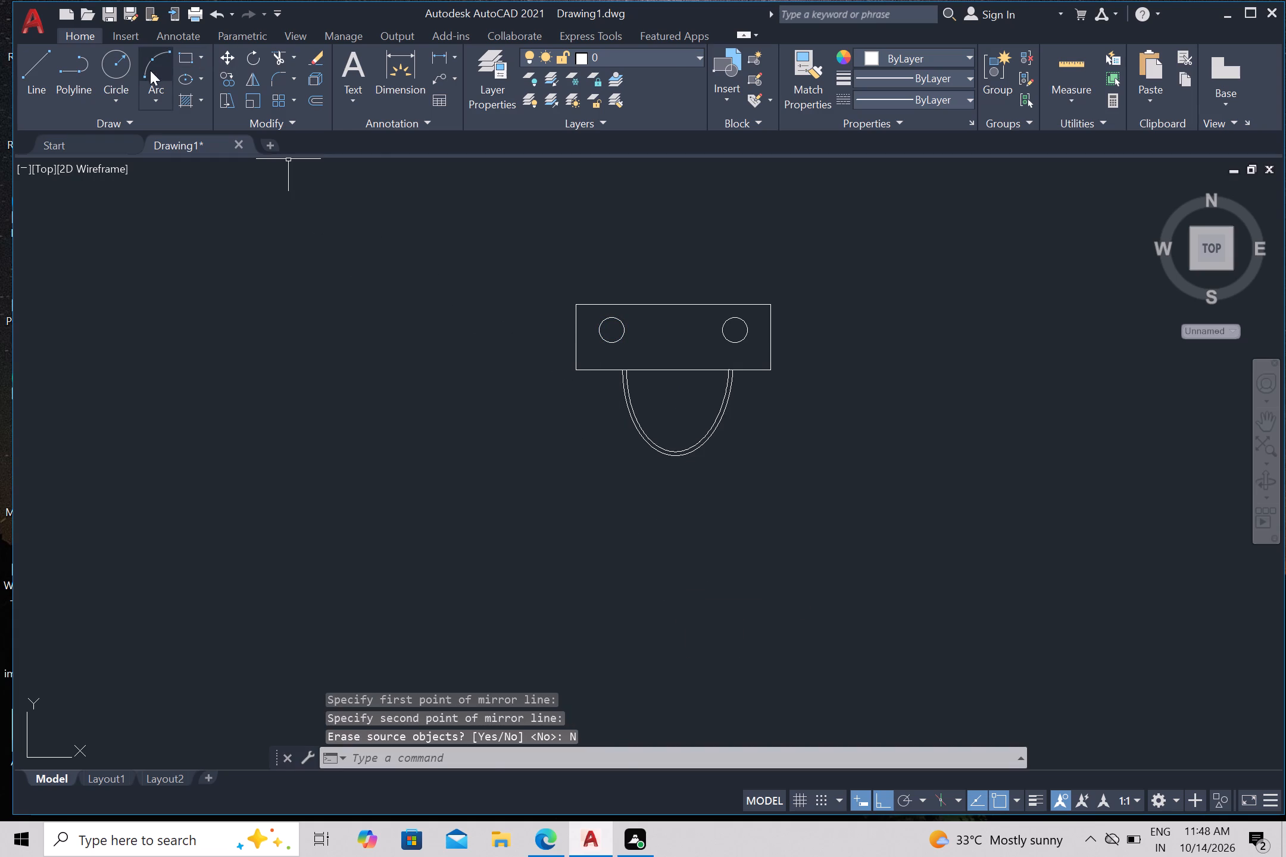
Draw a circle with a radius of about 5 1/2" inside the fixture's curved bowl, below the rectangle.
{"action": "left_click", "coordinate": [117, 65]}
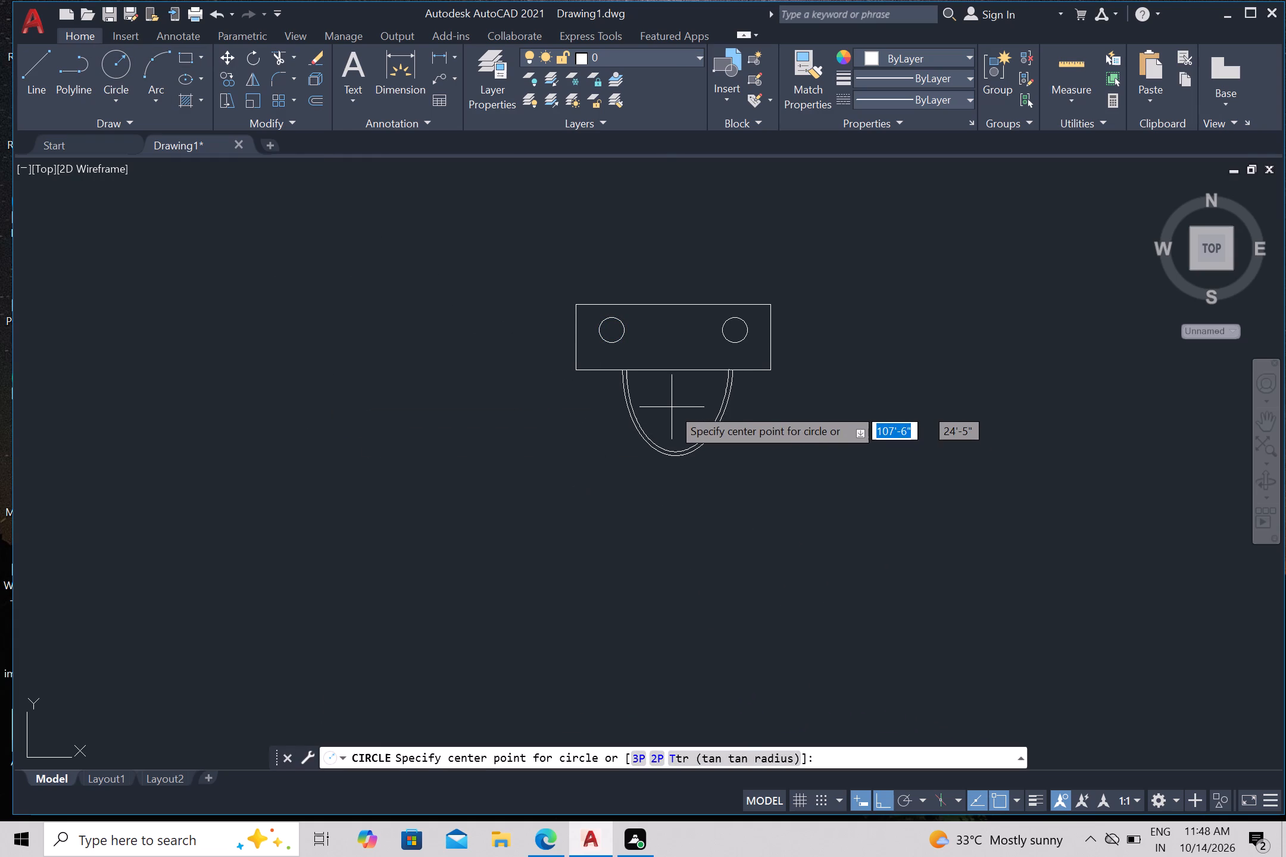
{"action": "left_click", "coordinate": [672, 401]}
{"action": "left_click", "coordinate": [686, 418]}
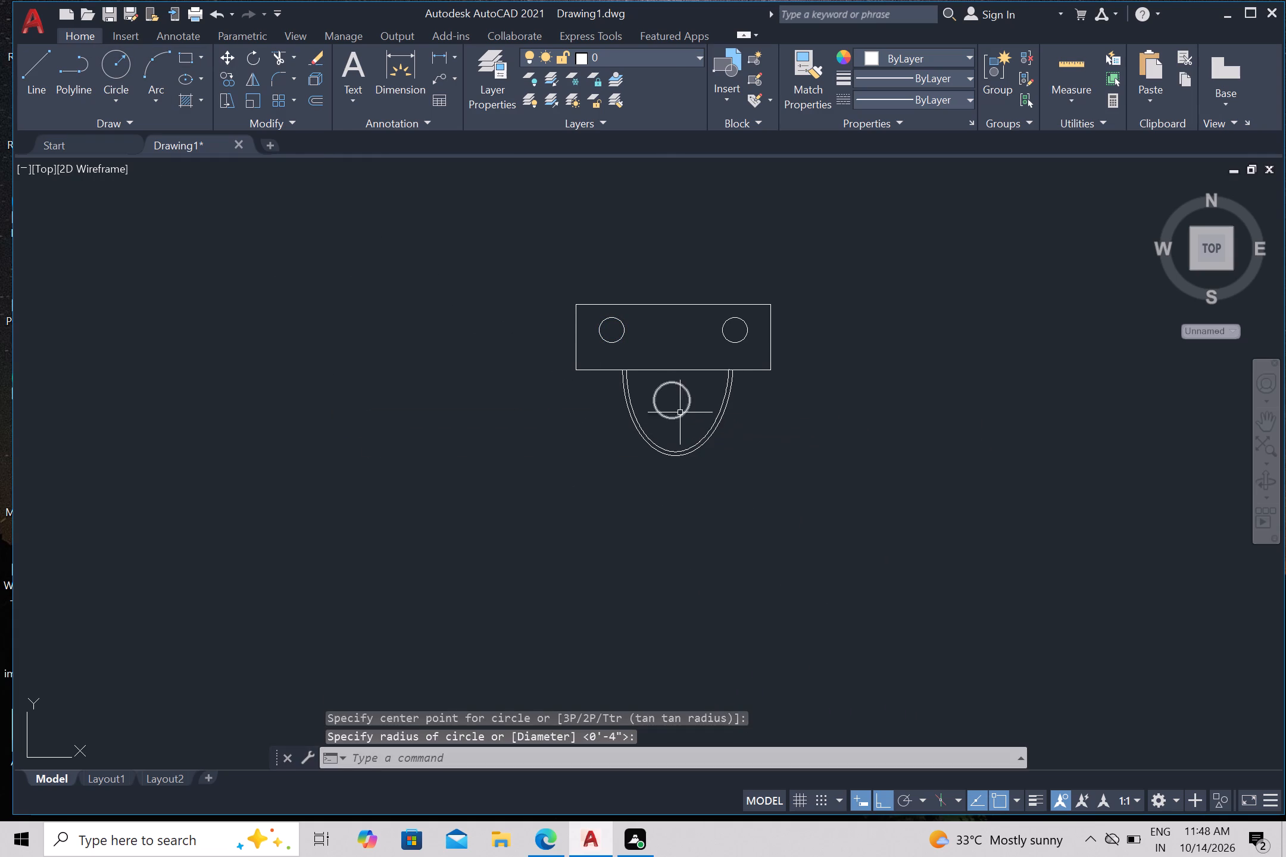
{"action": "key", "text": "Escape"}
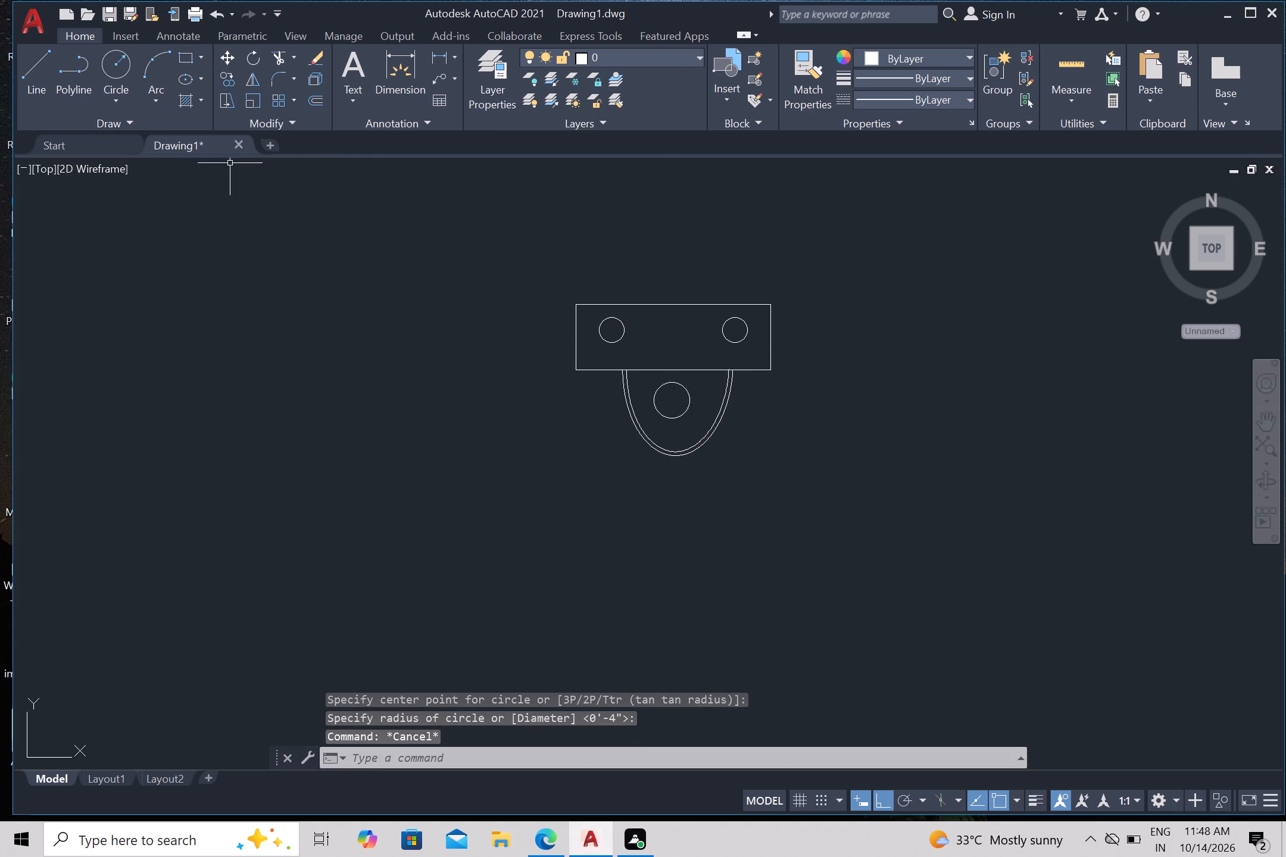
Draw horizontal and vertical cross lines through the bowl circle's centre, each arm about 7 1/2" to 10 1/2" long and extending past the circle.
{"action": "left_click", "coordinate": [32, 67]}
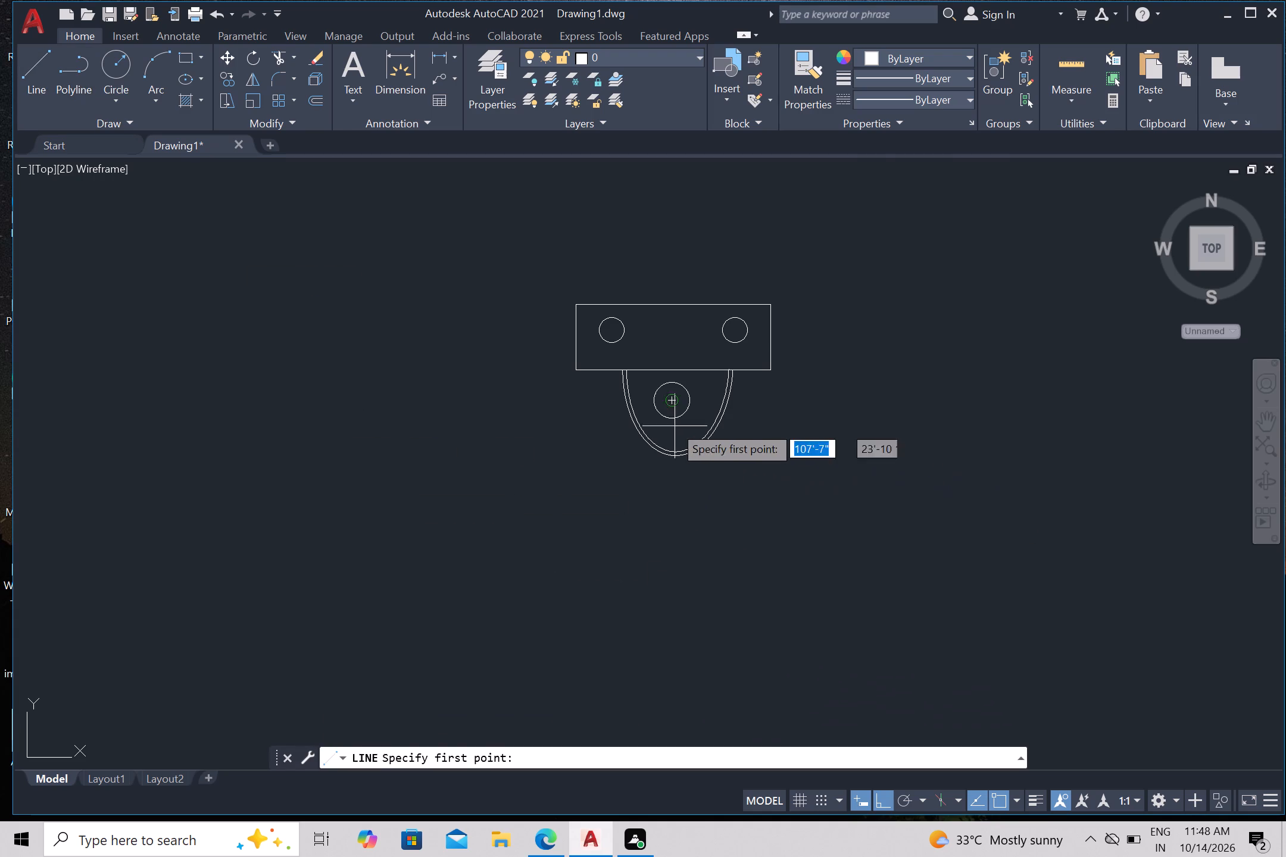
{"action": "scroll", "coordinate": [678, 396], "scroll_direction": "up", "scroll_amount": 1}
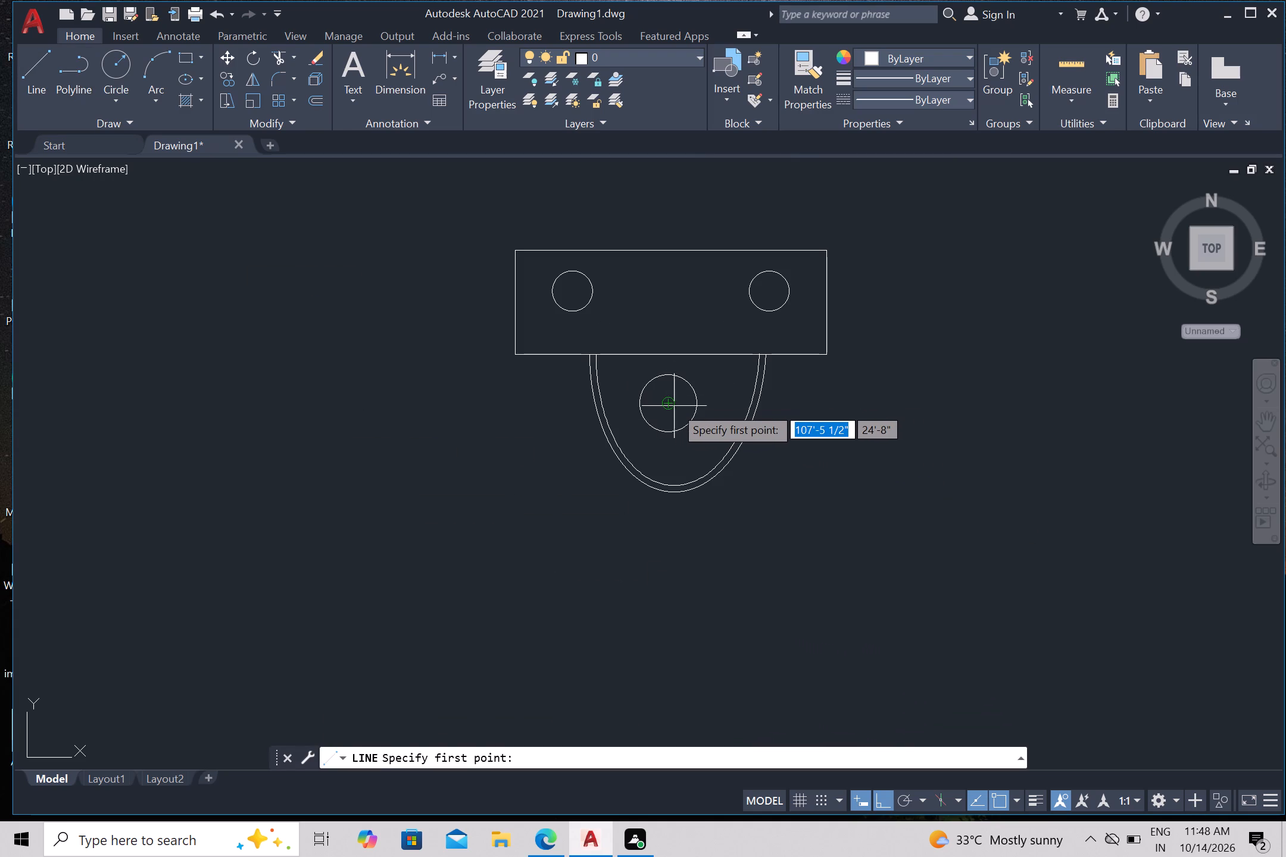
{"action": "left_click", "coordinate": [671, 406]}
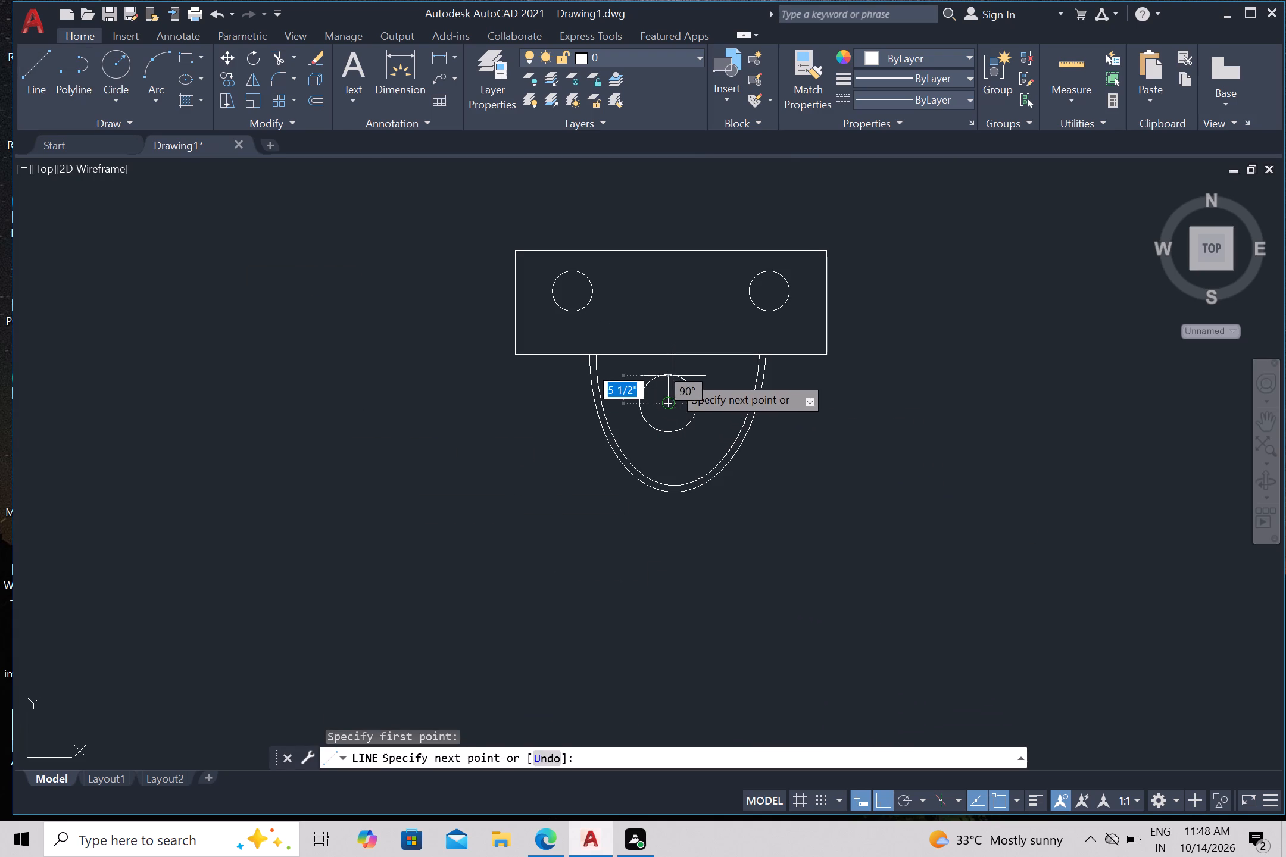
{"action": "scroll", "coordinate": [672, 376], "scroll_direction": "up", "scroll_amount": 2}
{"action": "left_click", "coordinate": [676, 351]}
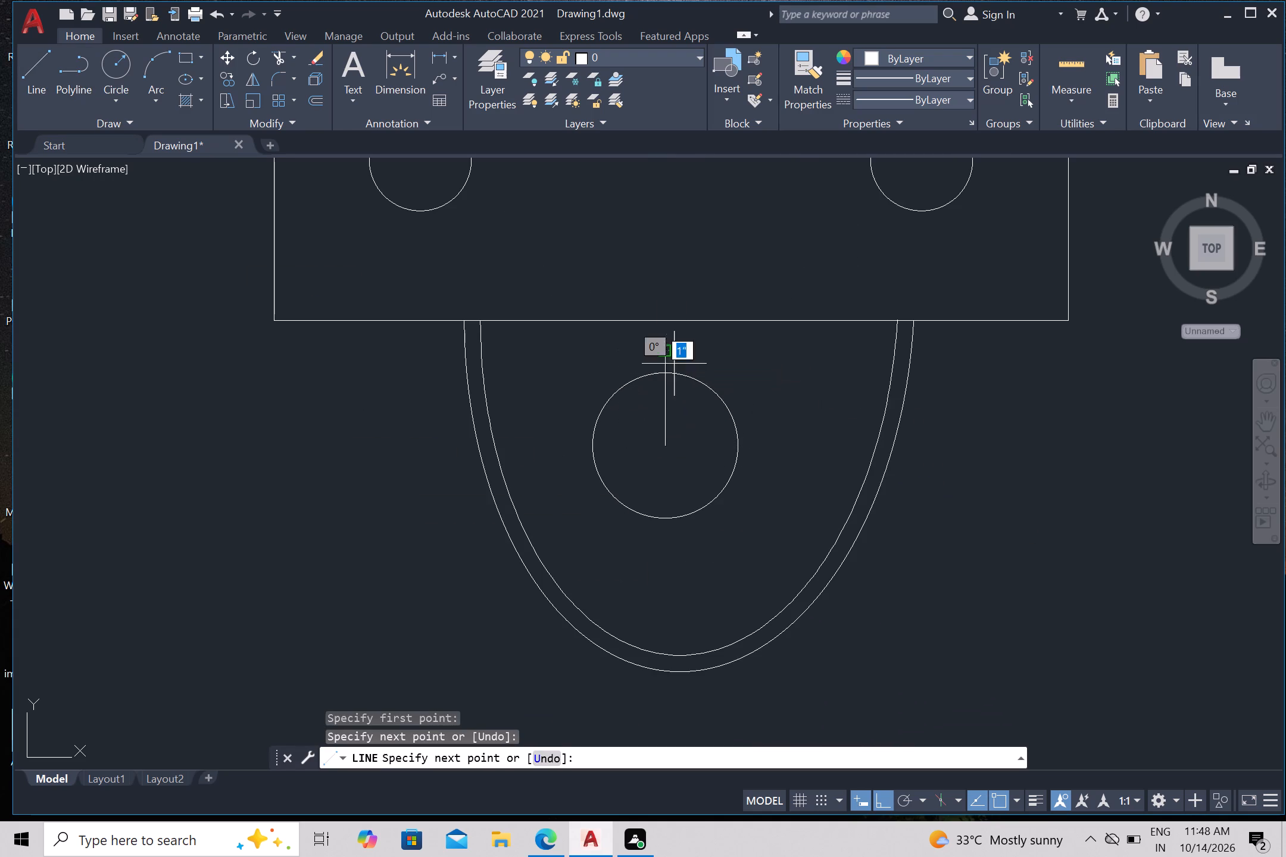
{"action": "left_click_drag", "start_coordinate": [667, 438], "coordinate": [676, 438]}
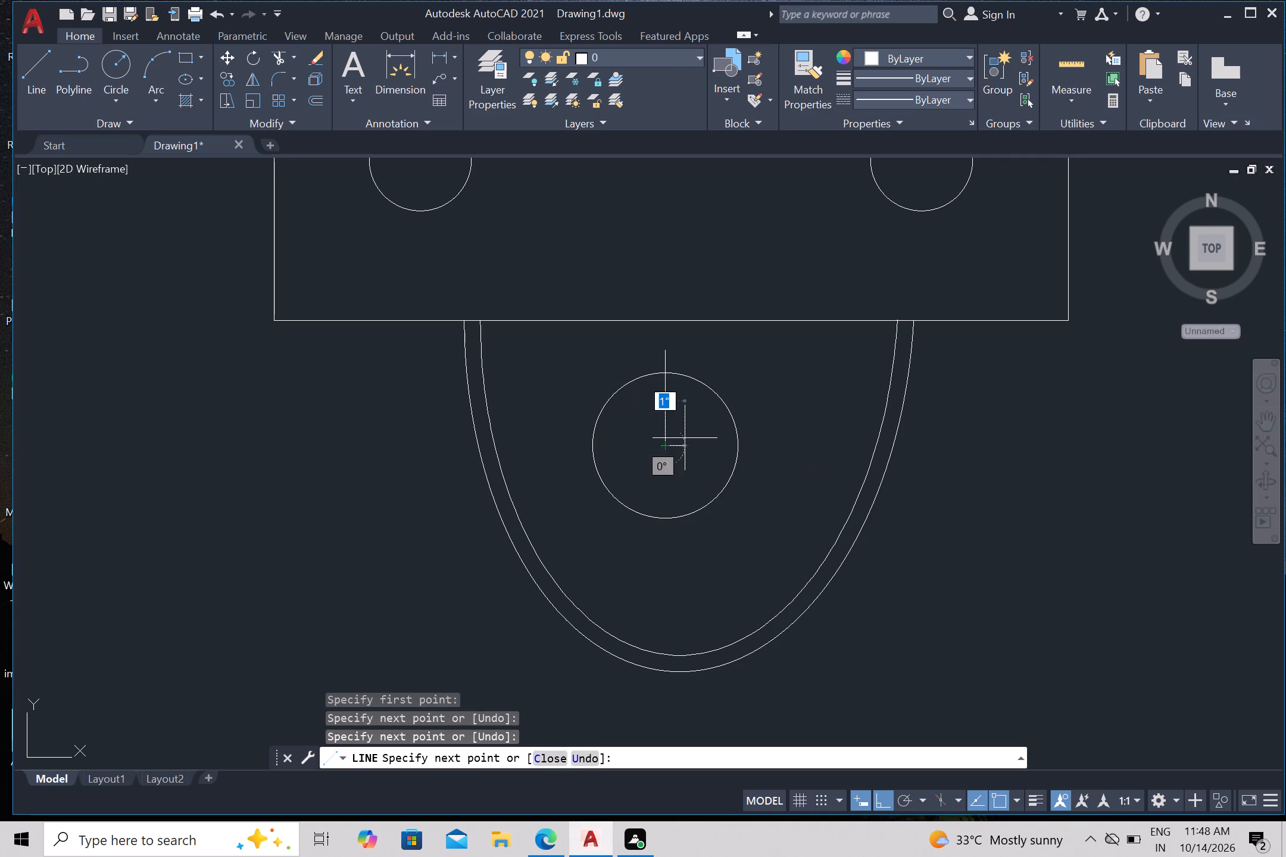
{"action": "left_click", "coordinate": [799, 436]}
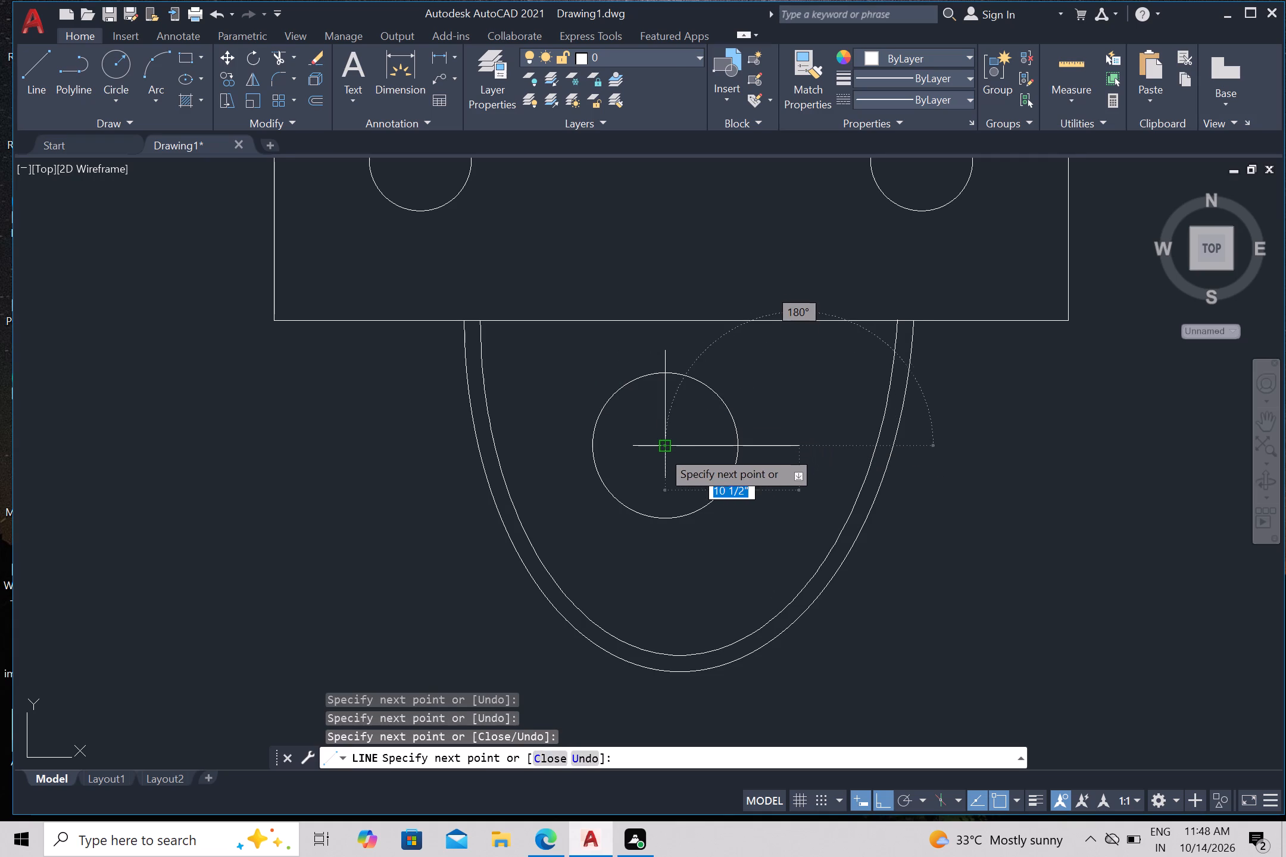
{"action": "left_click_drag", "start_coordinate": [667, 445], "coordinate": [660, 476]}
{"action": "left_click", "coordinate": [670, 562]}
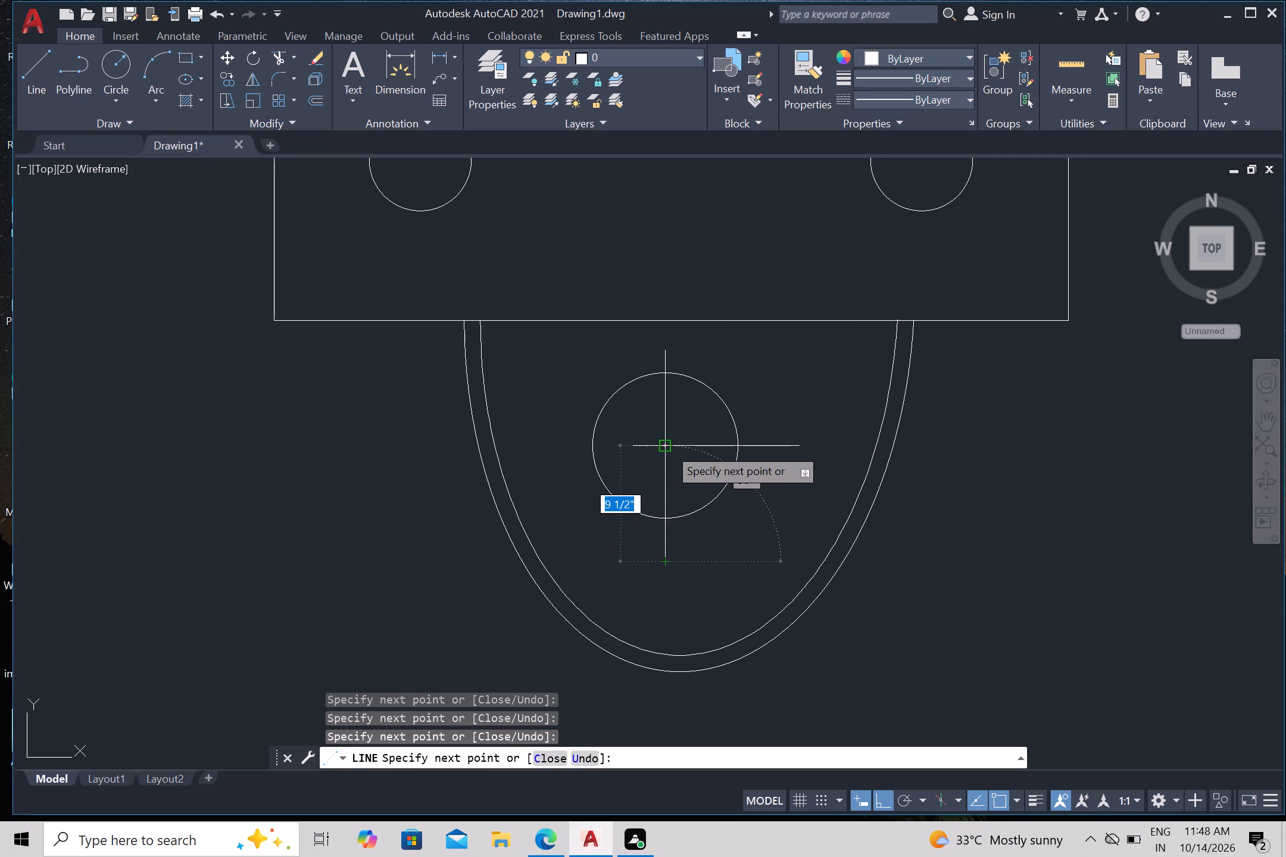
{"action": "left_click_drag", "start_coordinate": [666, 445], "coordinate": [656, 445]}
{"action": "left_click", "coordinate": [544, 455]}
{"action": "key", "text": "Escape"}
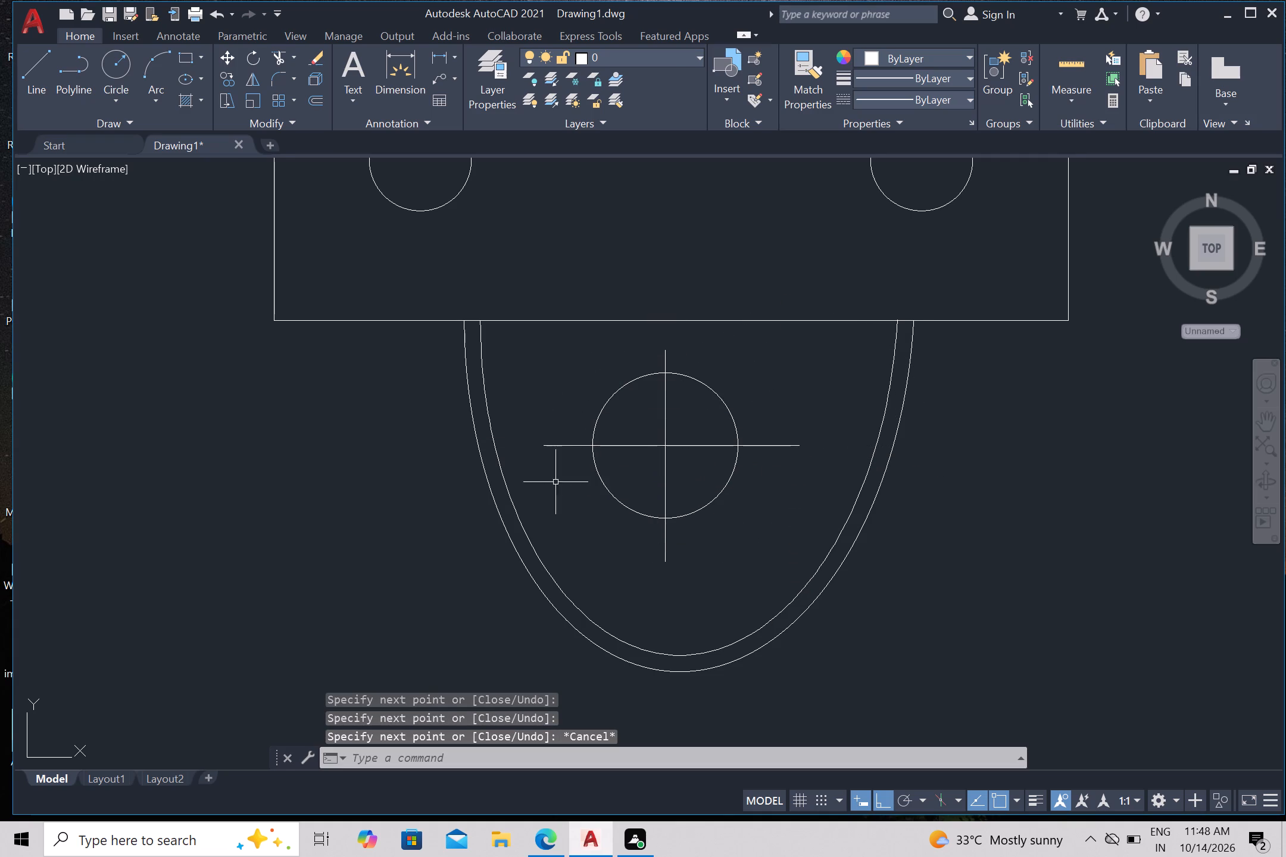
Trim off the four ends of the cross lines that stick out beyond the bowl circle.
{"action": "scroll", "coordinate": [568, 494], "scroll_direction": "down", "scroll_amount": 2}
{"action": "type", "text": "tr"}
{"action": "key", "text": "Return"}
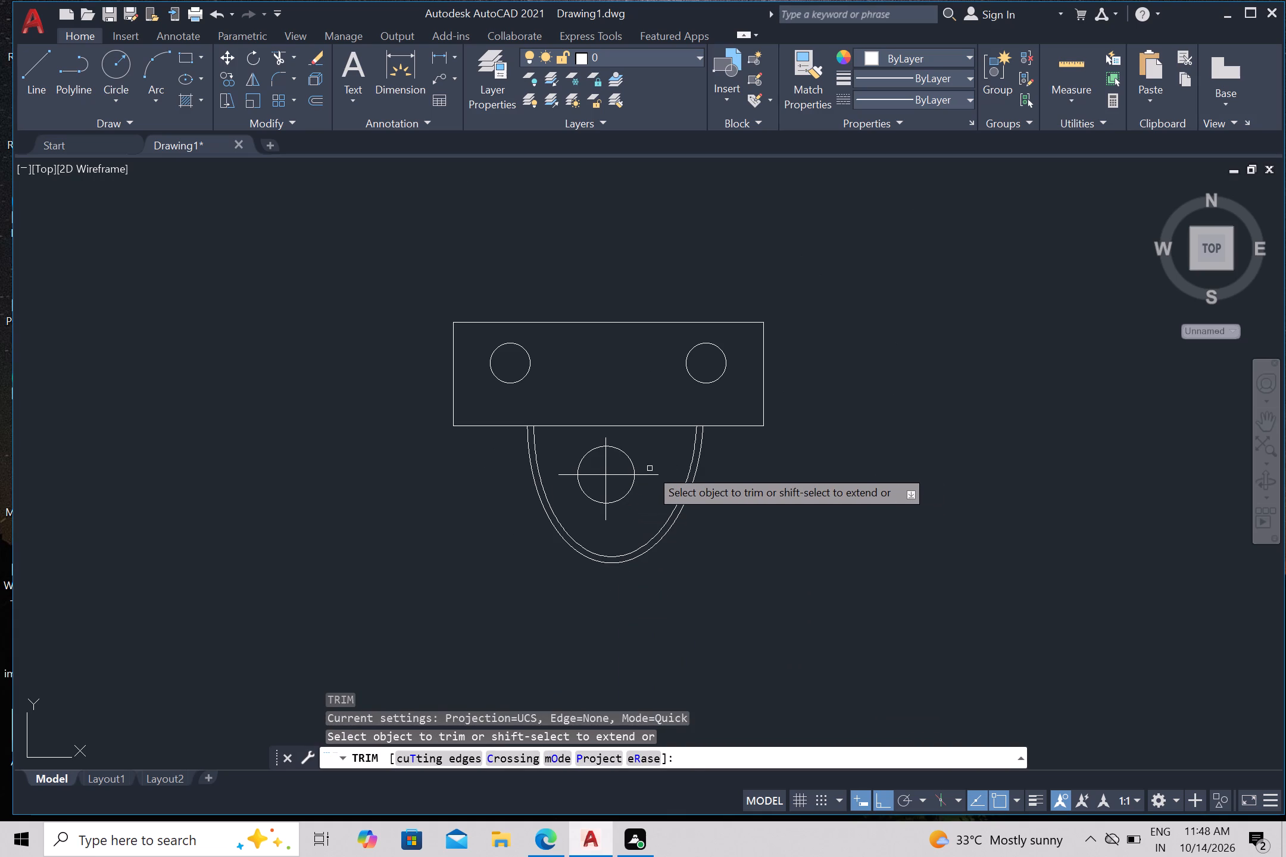
{"action": "left_click", "coordinate": [650, 474]}
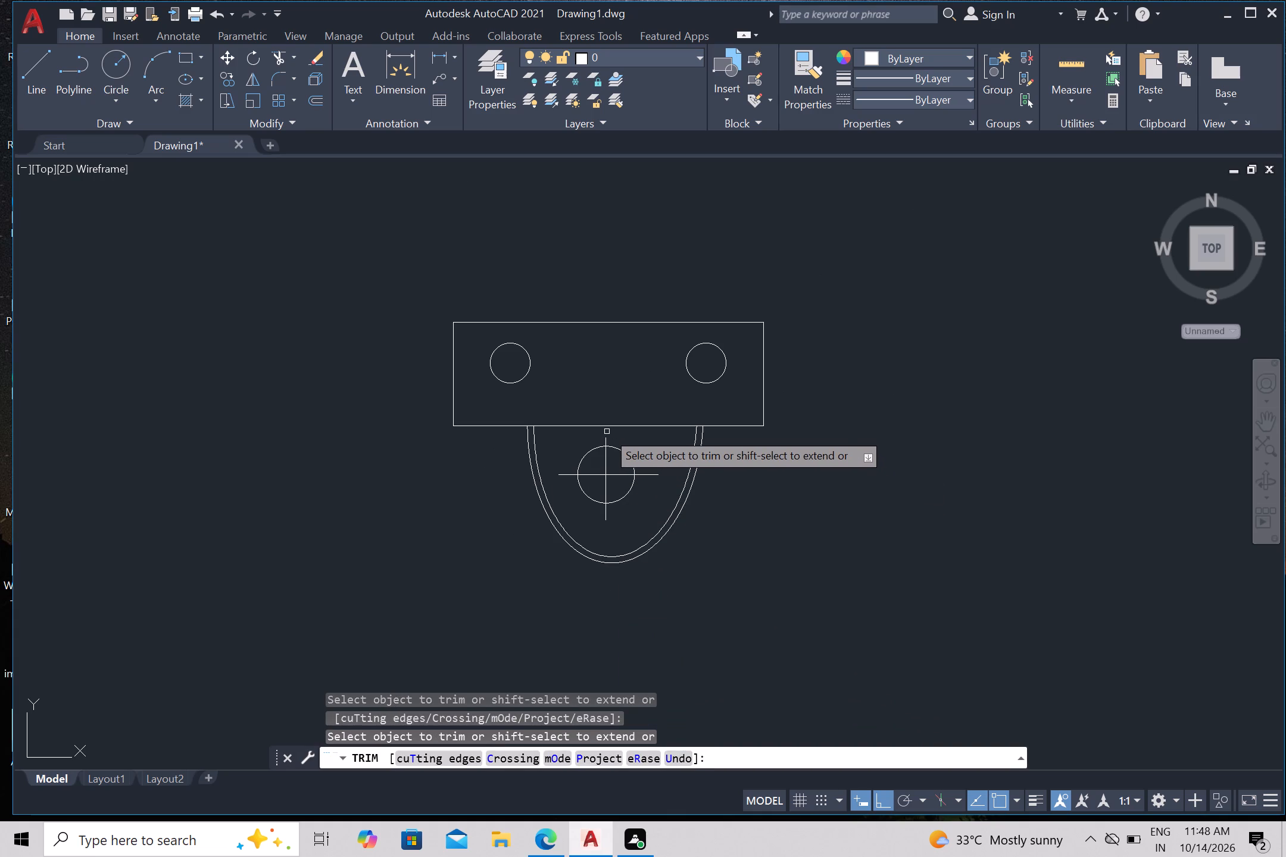
{"action": "left_click", "coordinate": [605, 436]}
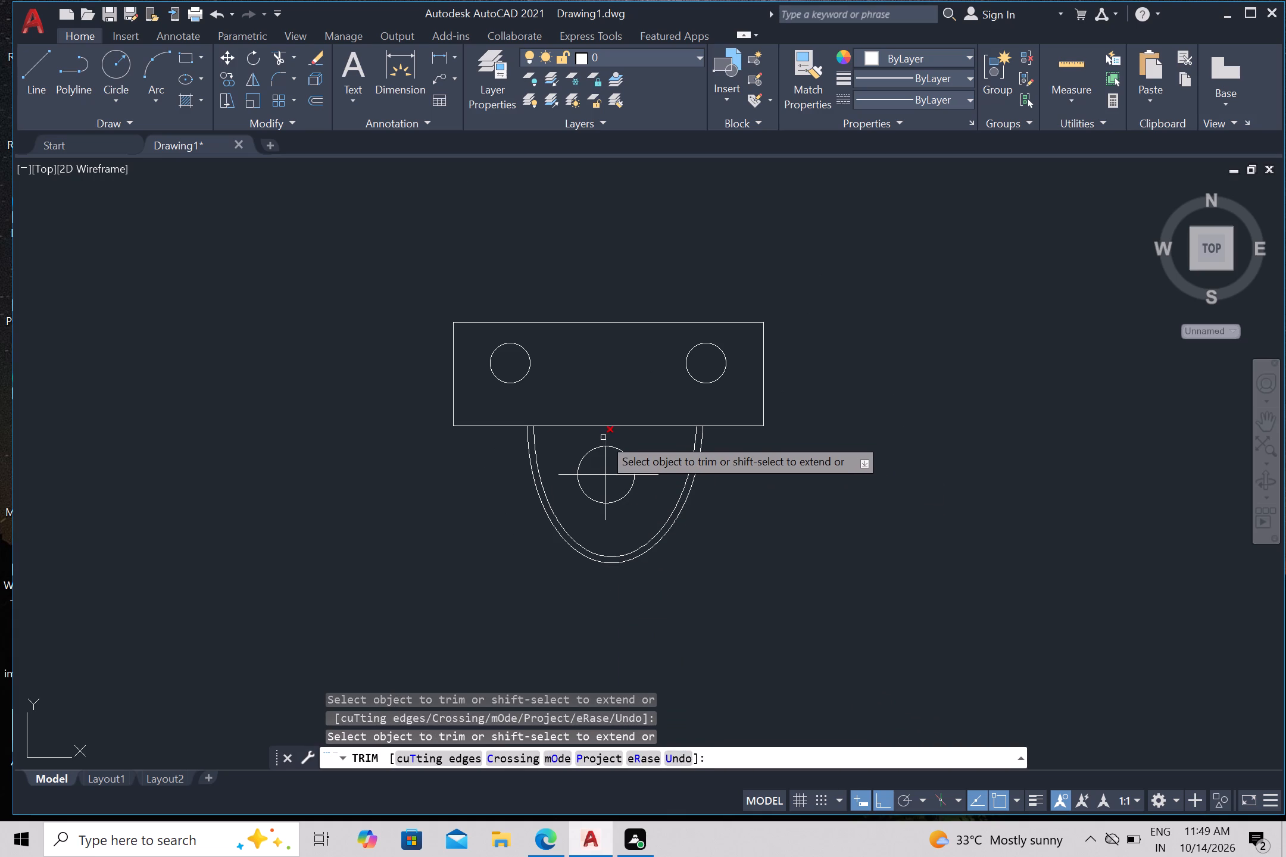
{"action": "left_click", "coordinate": [603, 437]}
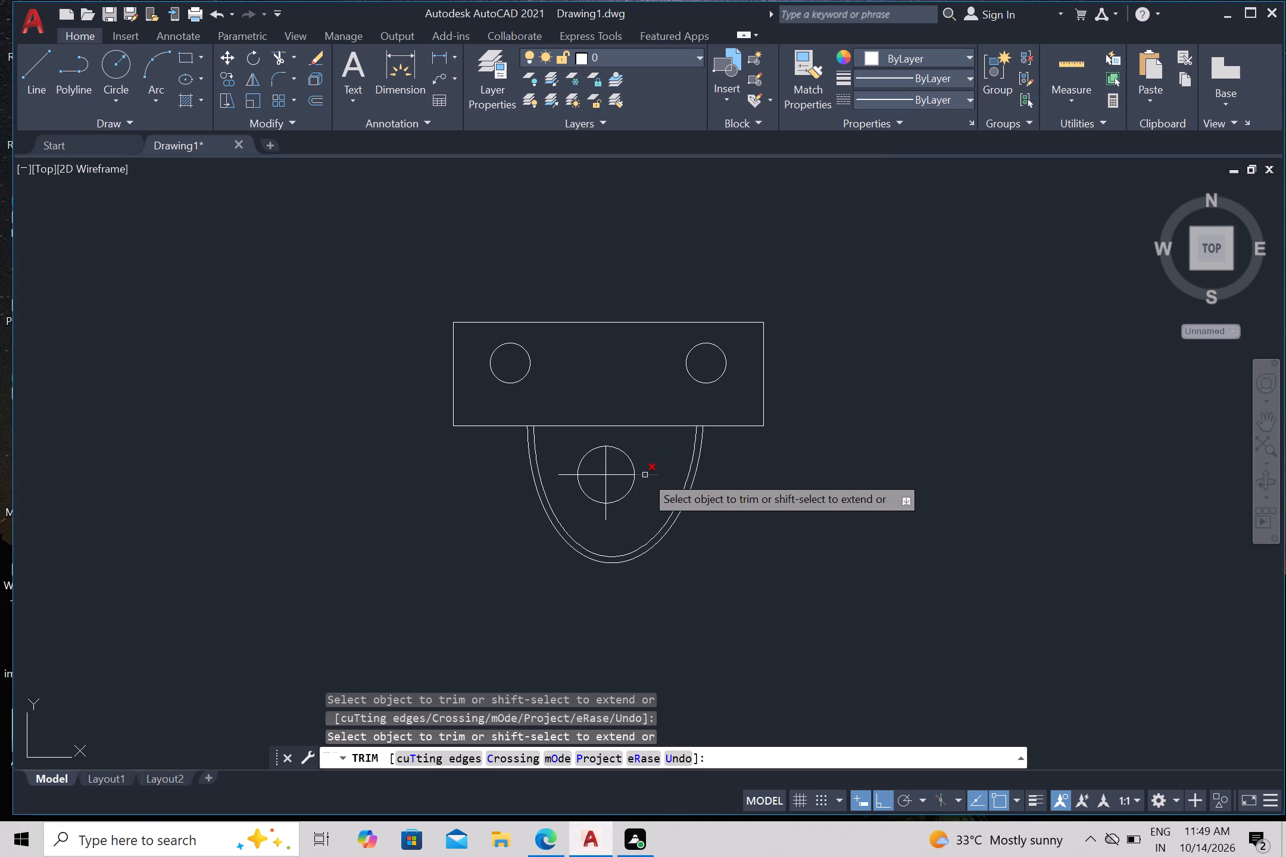
{"action": "left_click", "coordinate": [645, 475]}
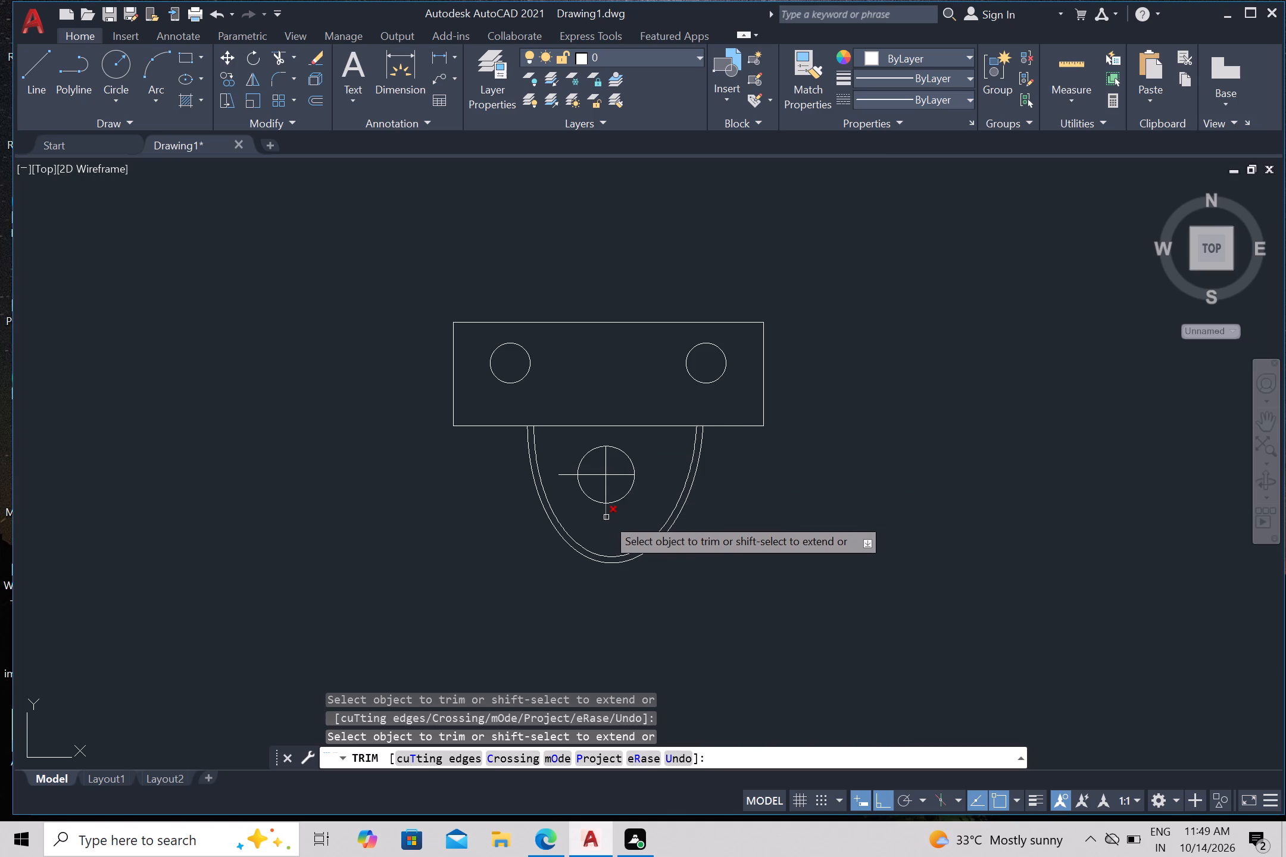
{"action": "left_click", "coordinate": [606, 517]}
{"action": "left_click", "coordinate": [605, 511]}
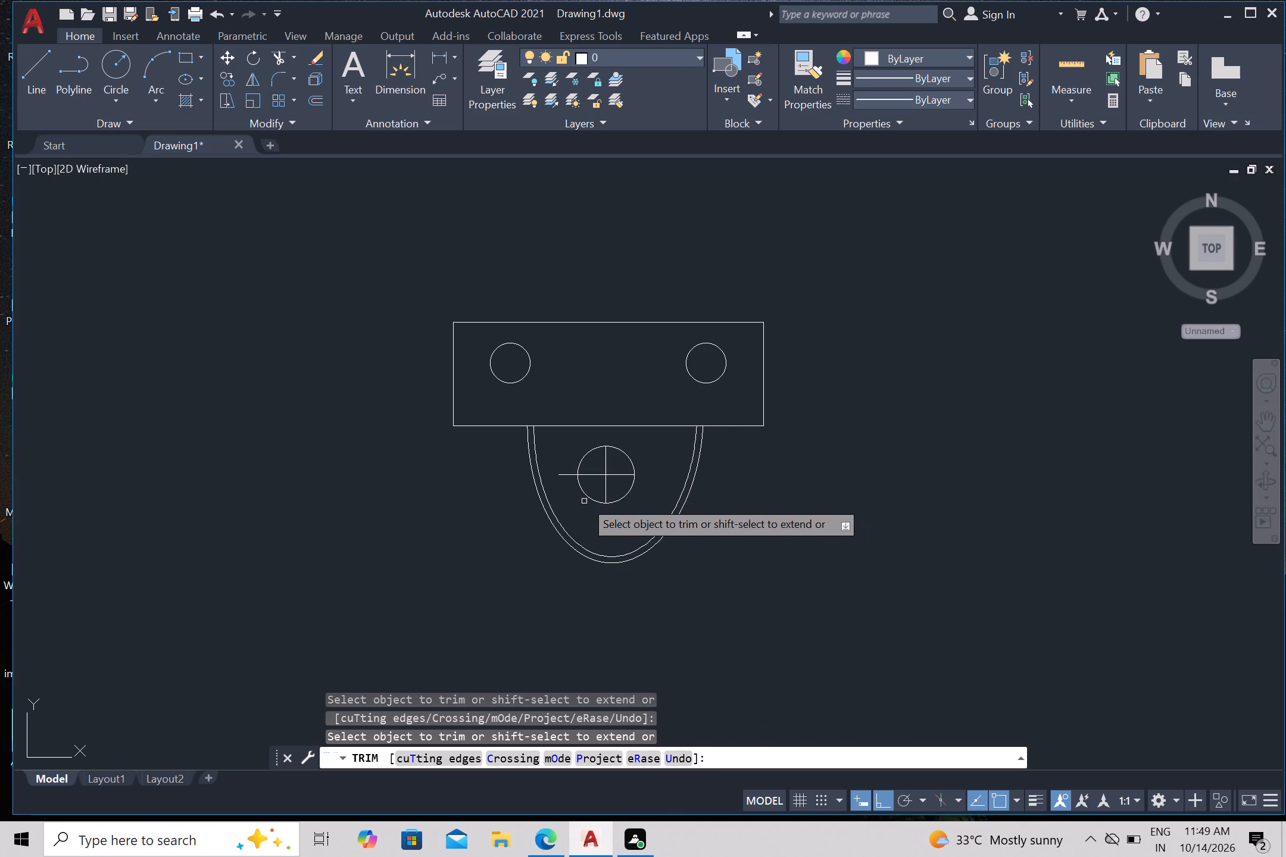
{"action": "left_click", "coordinate": [570, 476]}
{"action": "scroll", "coordinate": [571, 487], "scroll_direction": "down", "scroll_amount": 3}
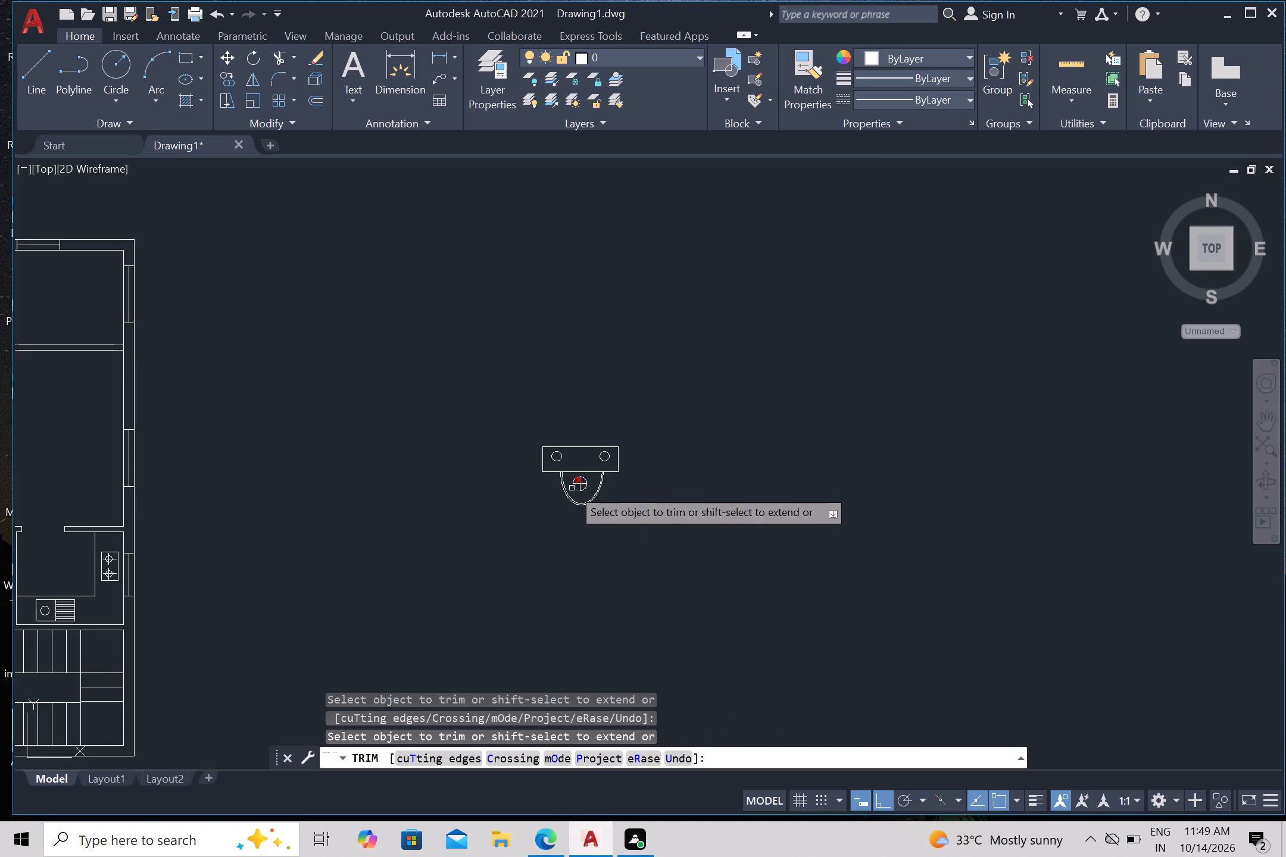
{"action": "scroll", "coordinate": [536, 540], "scroll_direction": "down", "scroll_amount": 2}
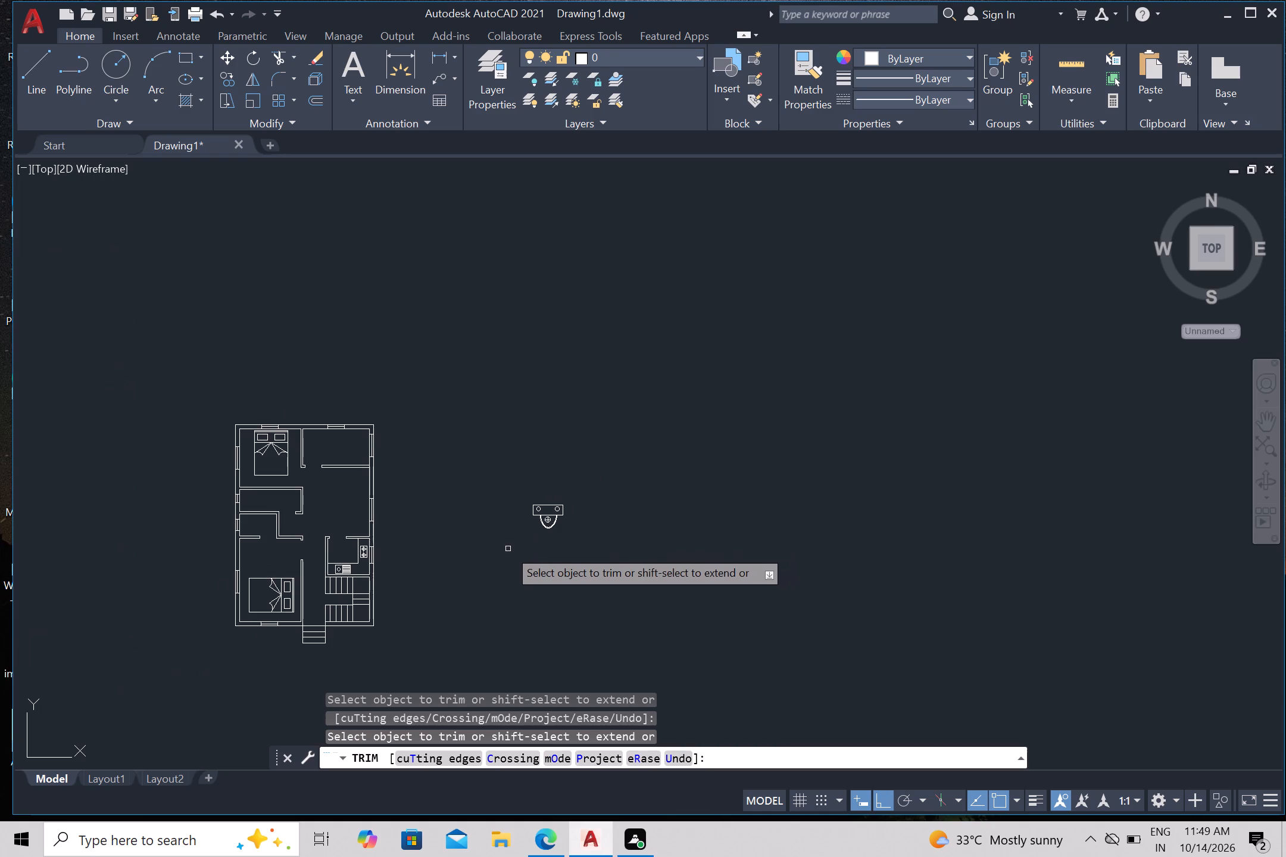
{"action": "middle_click_drag", "start_coordinate": [466, 573], "coordinate": [694, 558]}
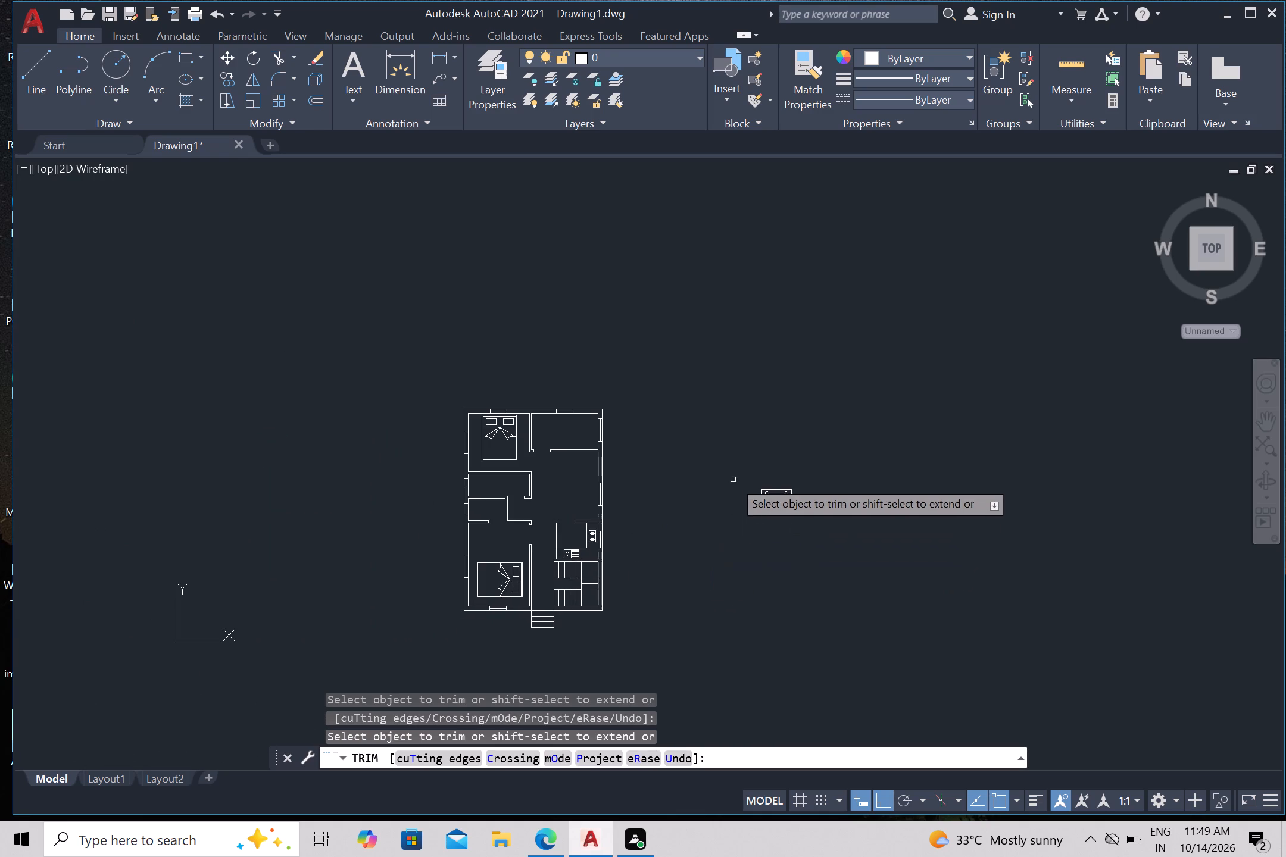
{"action": "key", "text": "Escape"}
Rotate the whole fixture 90° counterclockwise about the rectangle's left side so the bowl faces right.
{"action": "left_click", "coordinate": [721, 464]}
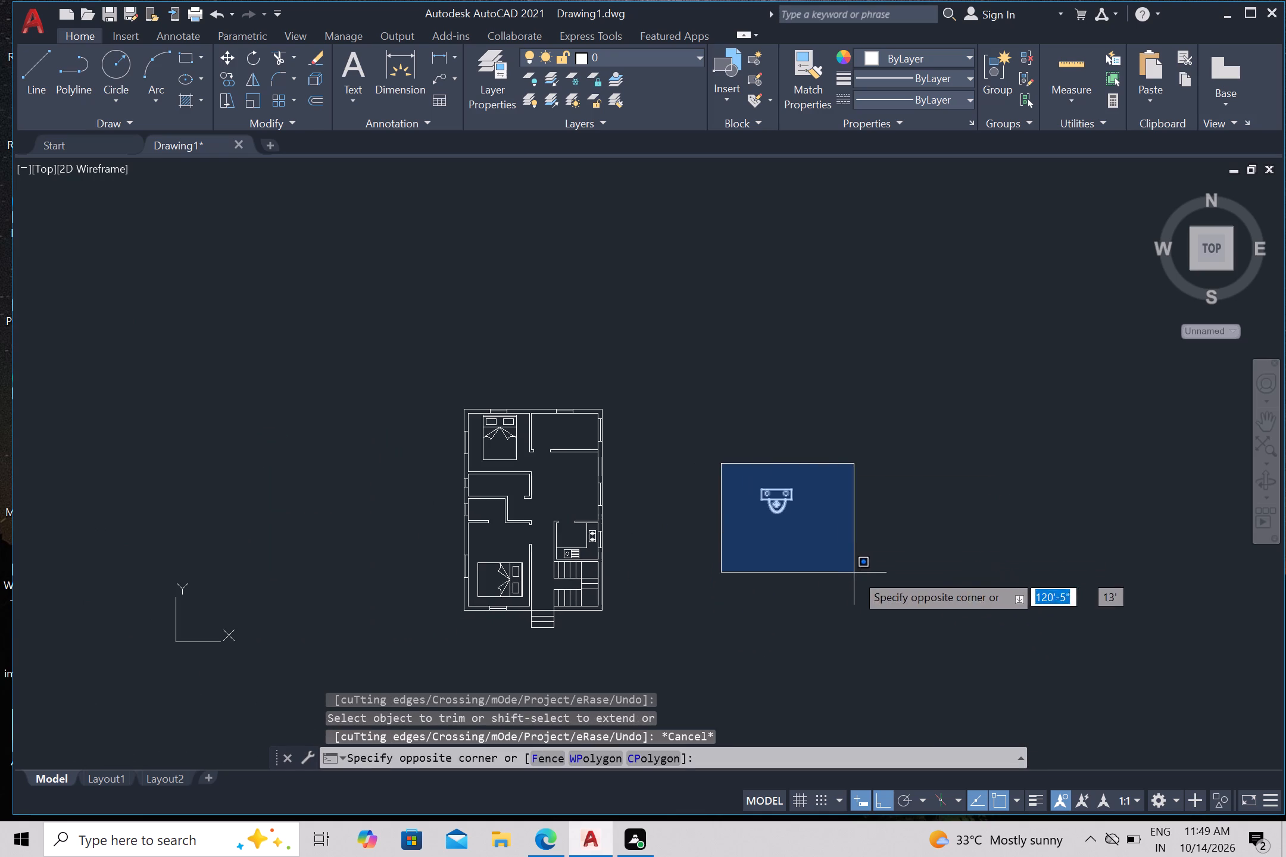
{"action": "left_click", "coordinate": [857, 574]}
{"action": "type", "text": "ro"}
{"action": "key", "text": "Return"}
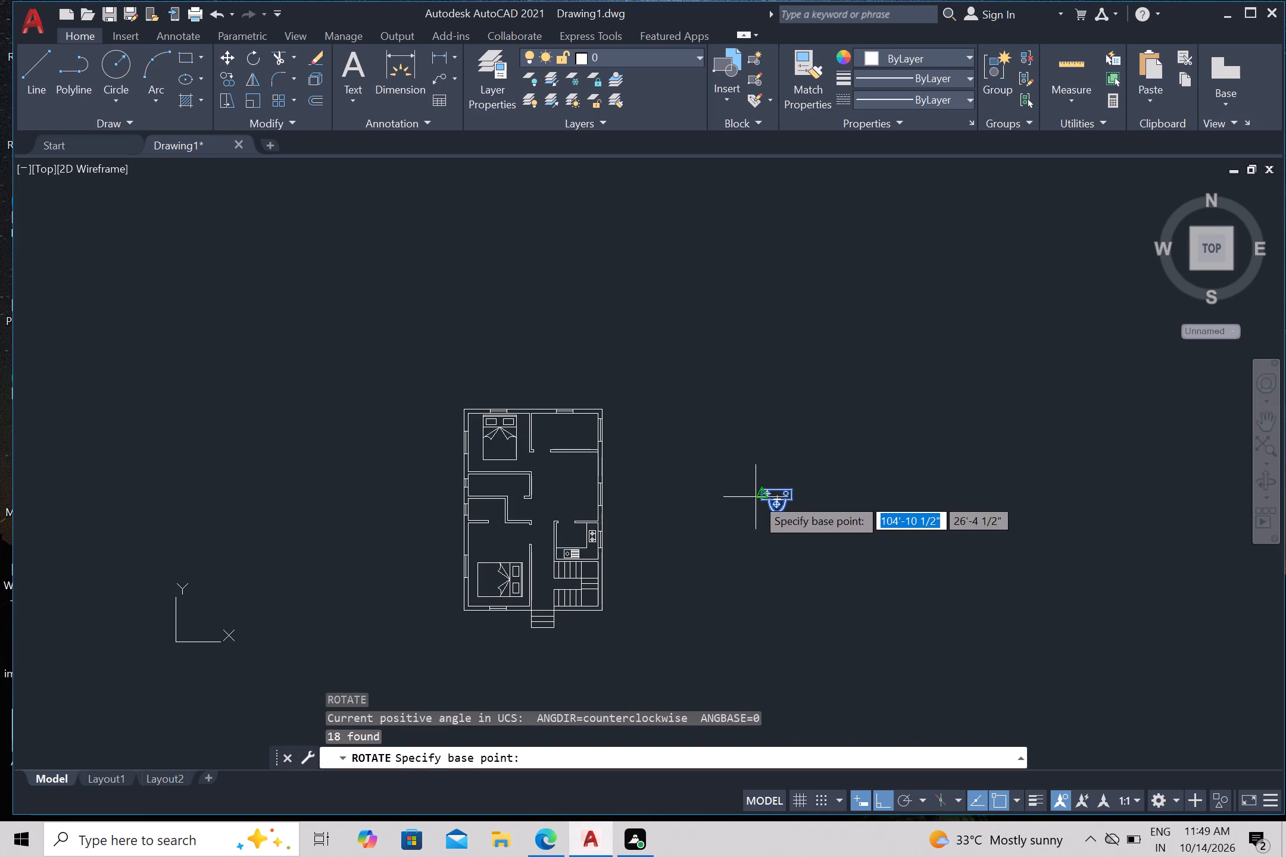
{"action": "left_click_drag", "start_coordinate": [756, 491], "coordinate": [756, 498]}
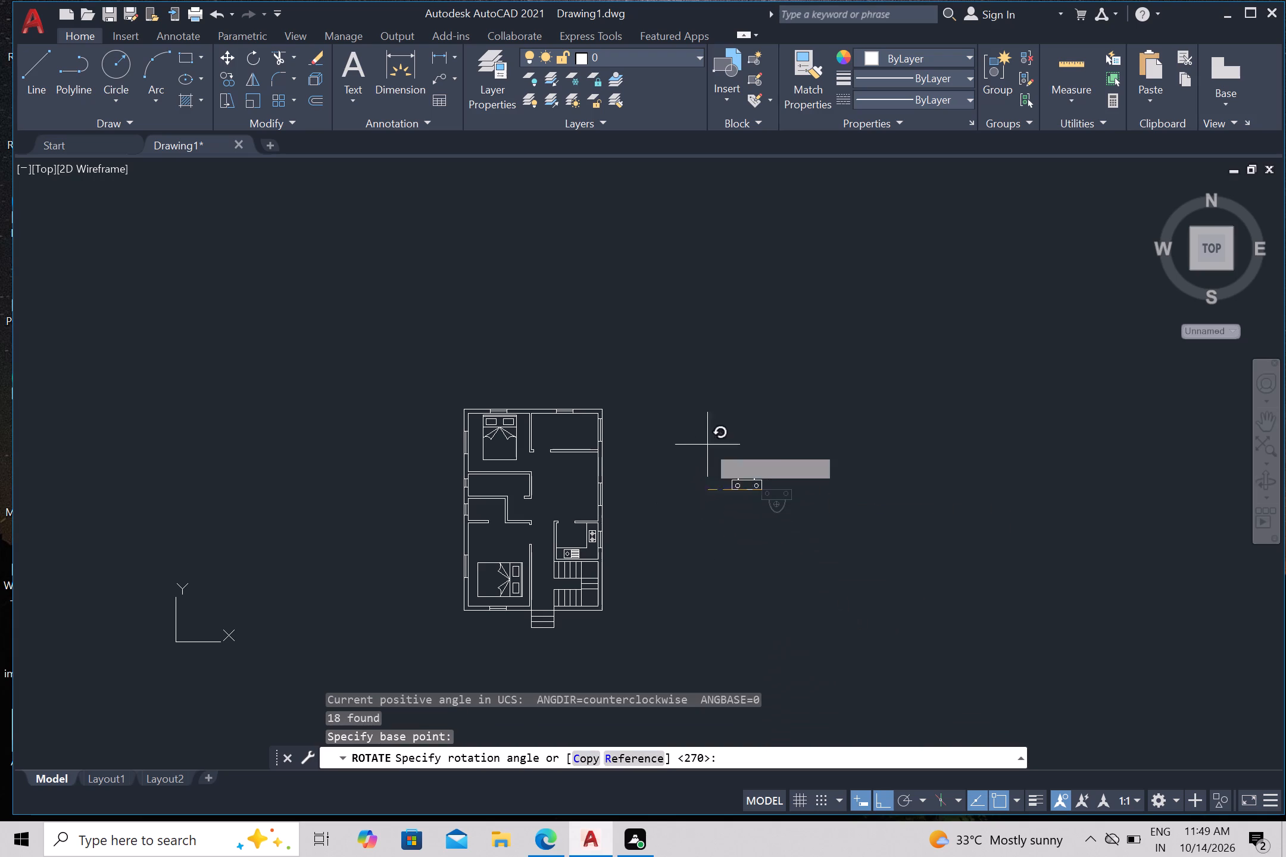
{"action": "left_click", "coordinate": [761, 399]}
Copy the rotated fixture from its rectangle's left edge to the free space just right of the floor plan, with Ortho off.
{"action": "left_click", "coordinate": [733, 410]}
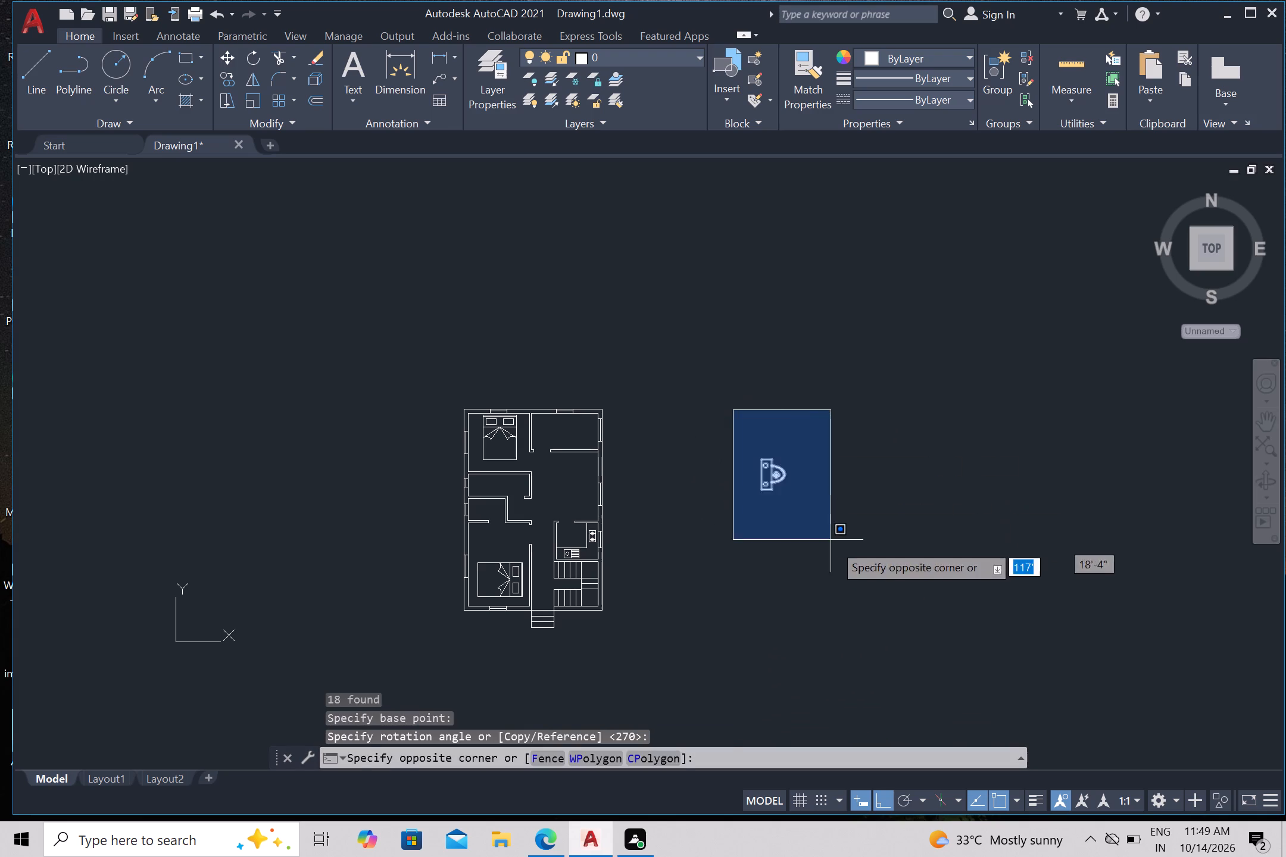
{"action": "left_click", "coordinate": [838, 548]}
{"action": "key", "text": "c"}
{"action": "key", "text": "o"}
{"action": "key", "text": "Return"}
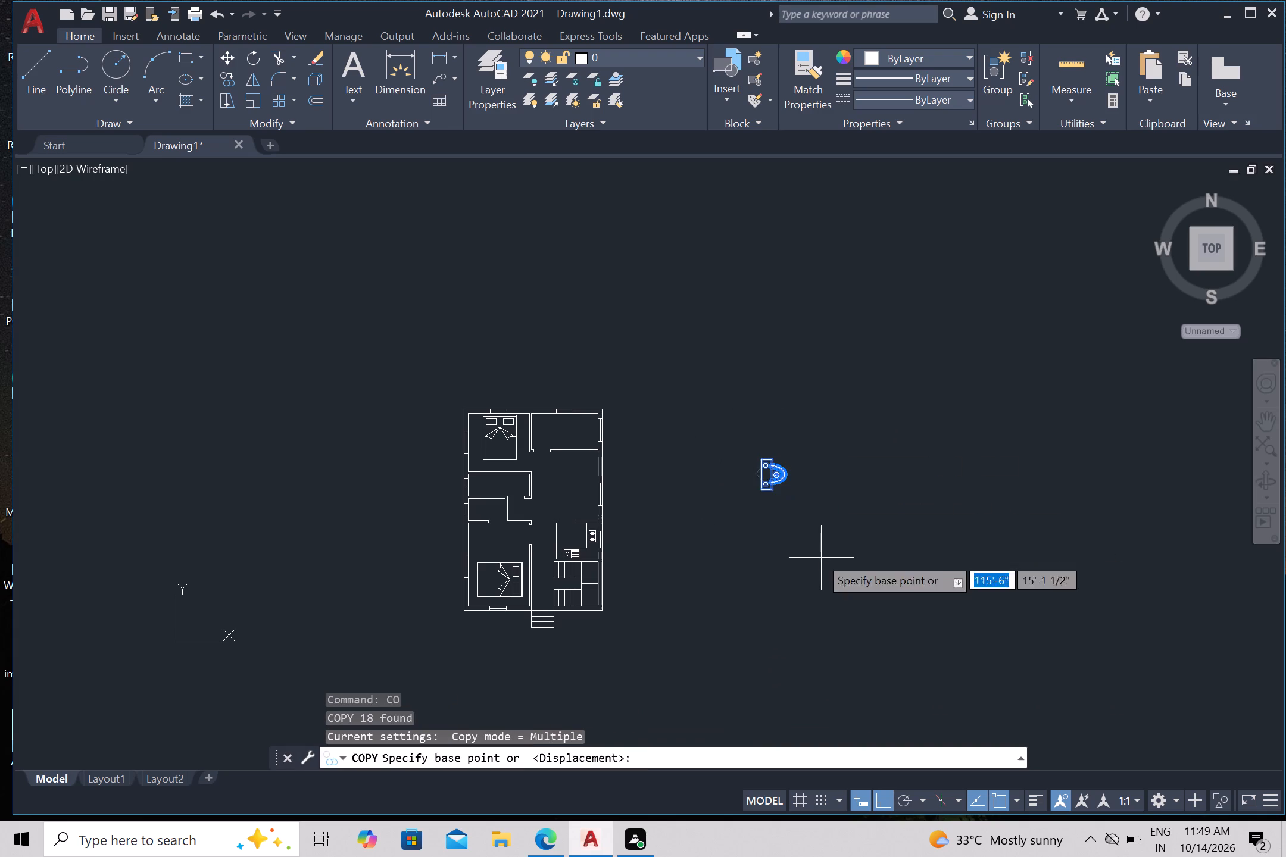
{"action": "left_click", "coordinate": [763, 473]}
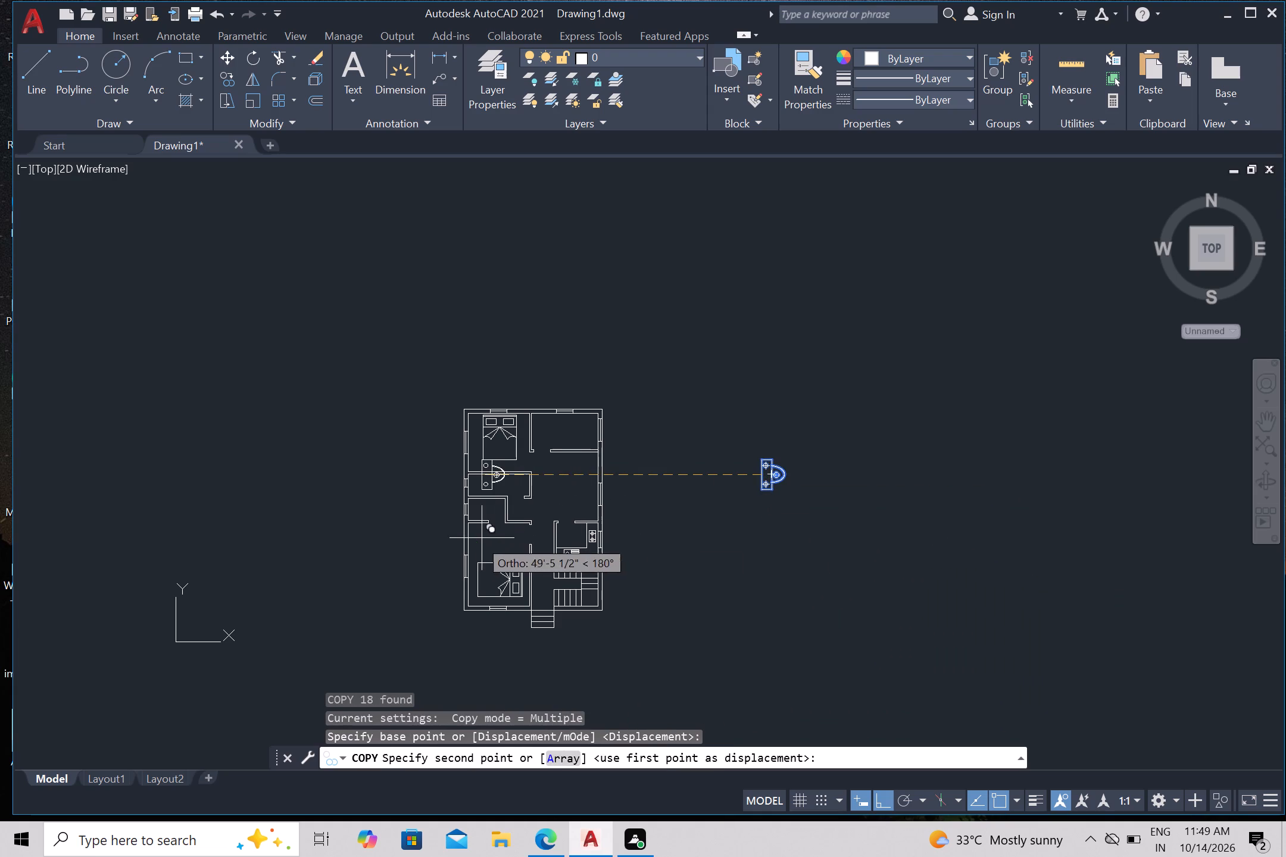
{"action": "left_click", "coordinate": [886, 795]}
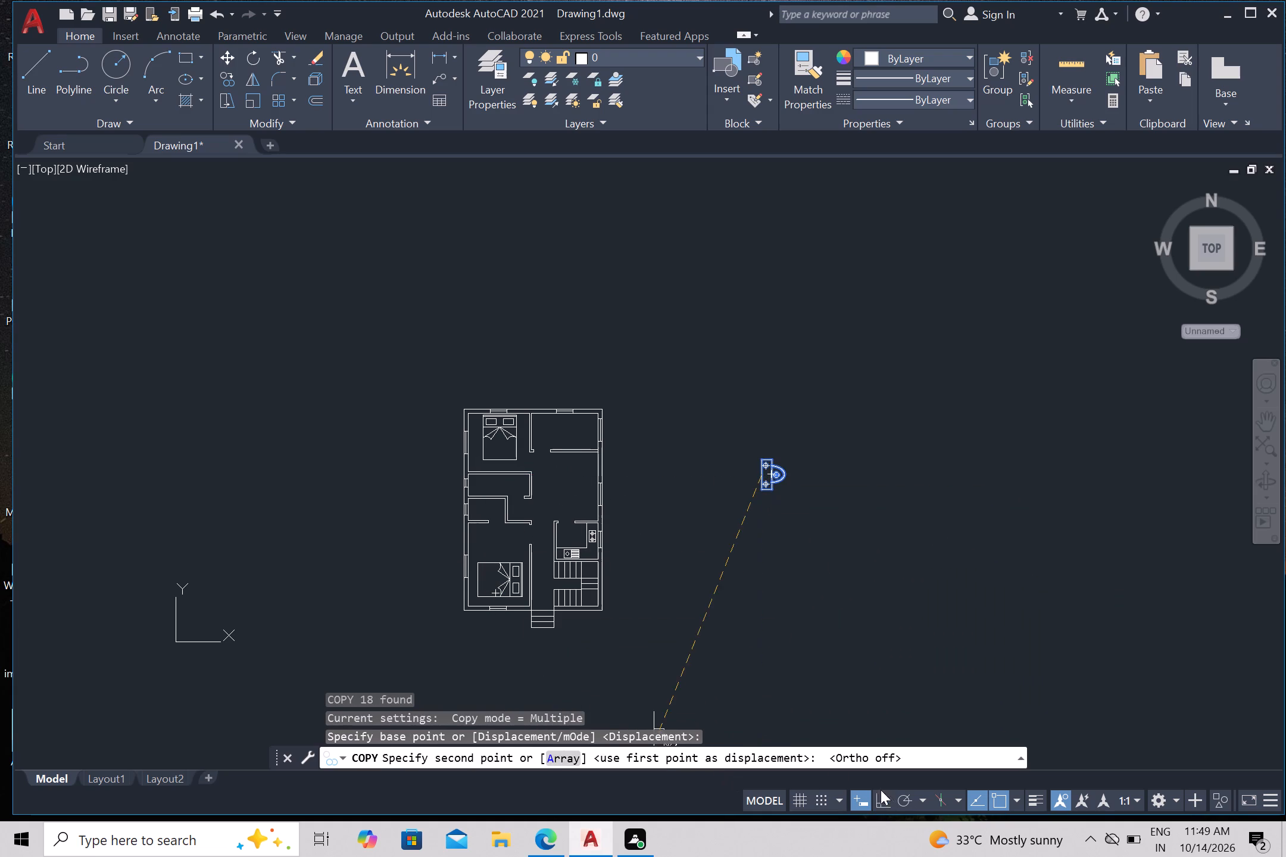
{"action": "scroll", "coordinate": [467, 514], "scroll_direction": "up", "scroll_amount": 4}
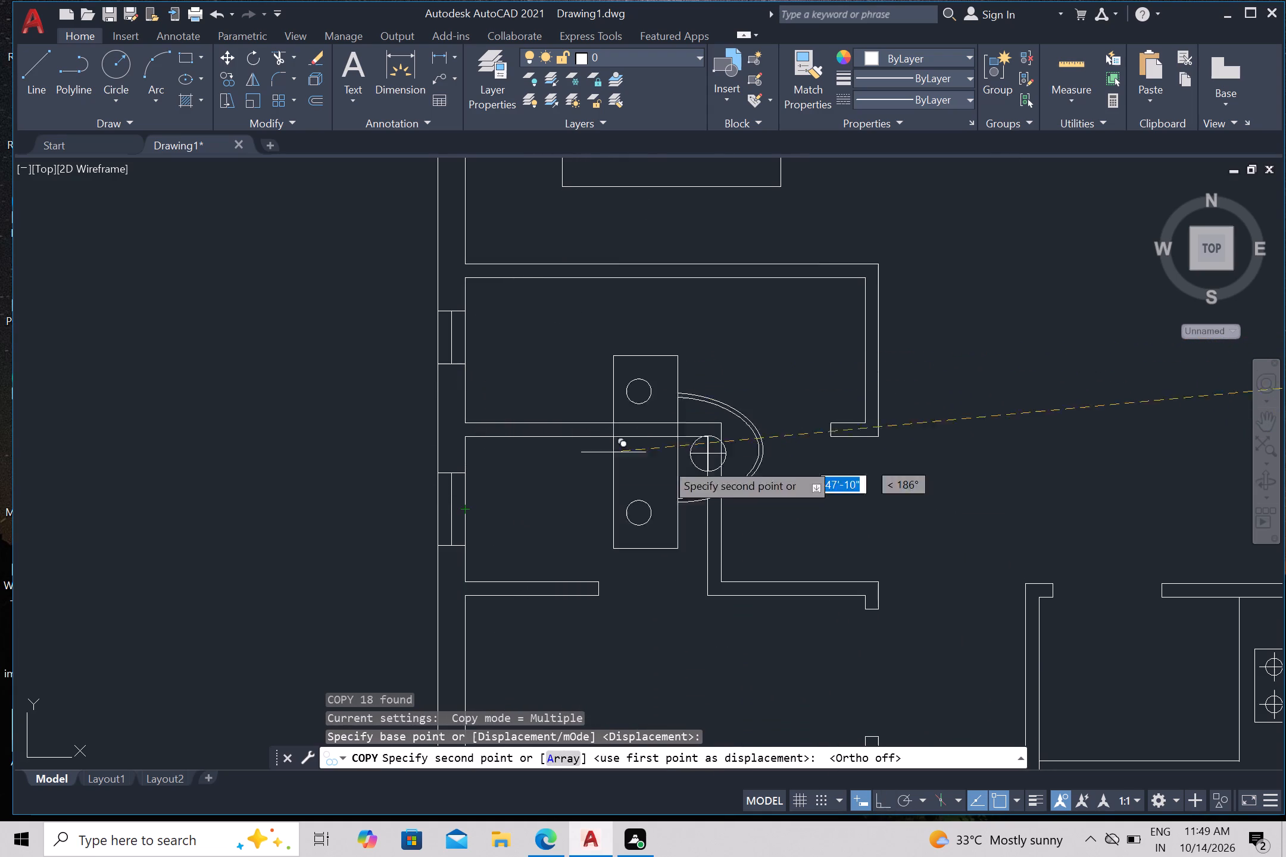
{"action": "scroll", "coordinate": [937, 465], "scroll_direction": "down", "scroll_amount": 3}
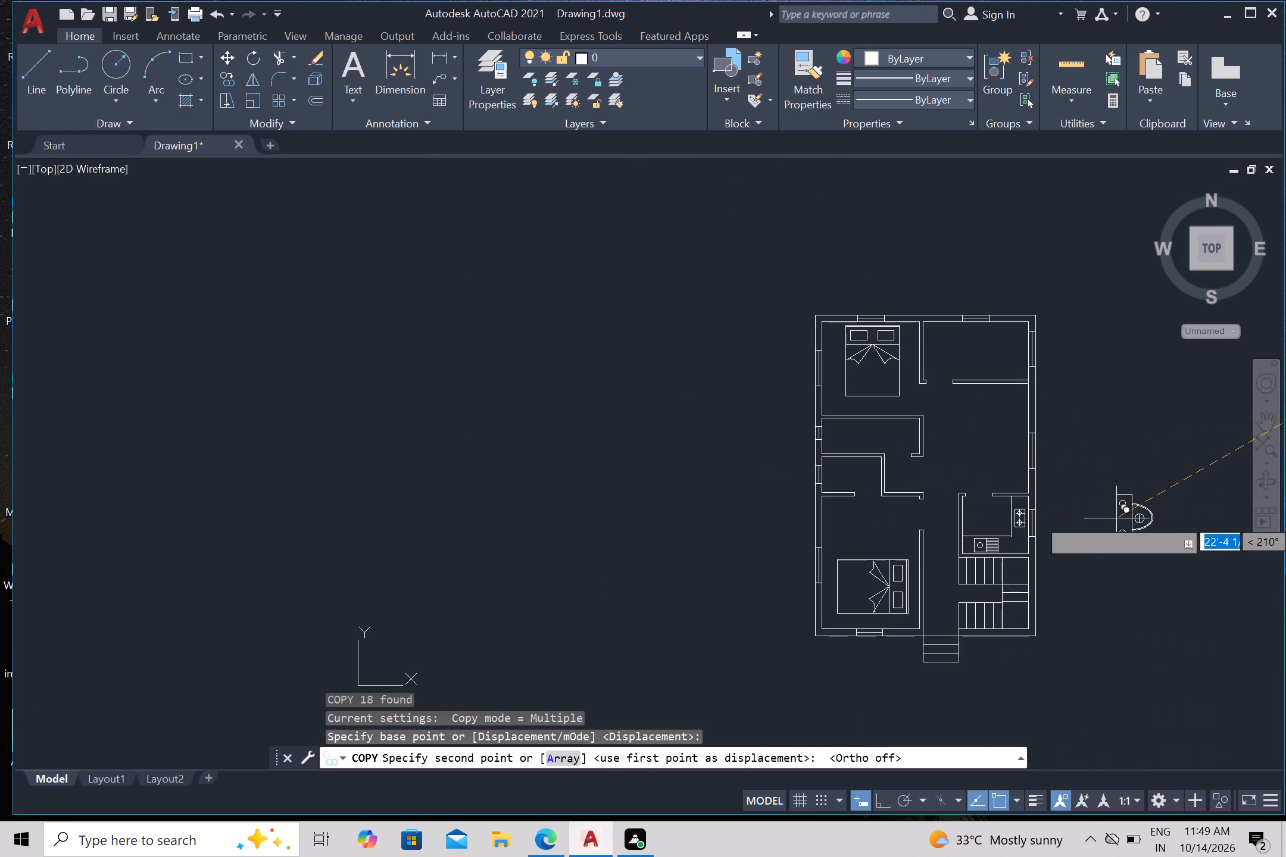
{"action": "left_click", "coordinate": [1116, 517]}
{"action": "key", "text": "Escape"}
Scale the copied fixture down from the top of its rectangle to roughly half its size.
{"action": "scroll", "coordinate": [1114, 521], "scroll_direction": "down", "scroll_amount": 2}
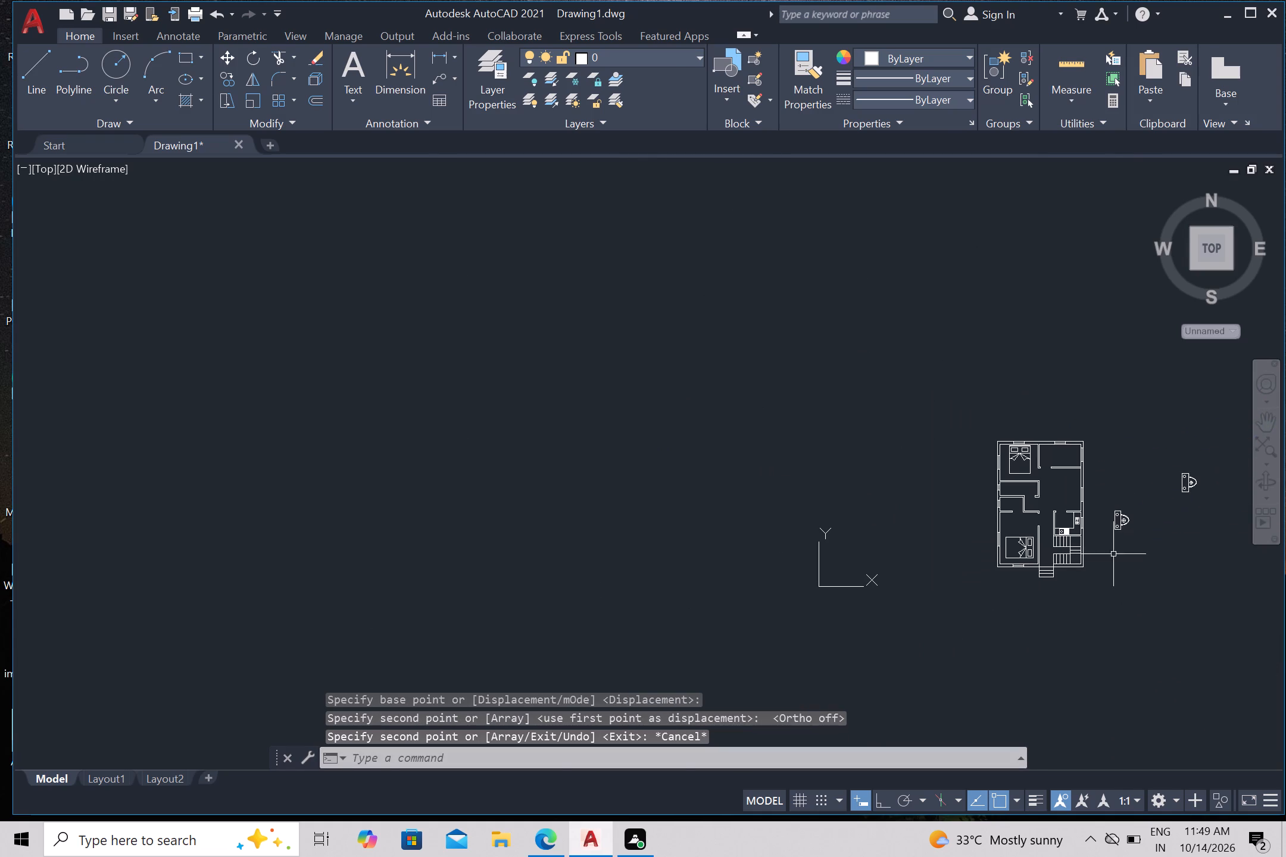
{"action": "left_click", "coordinate": [1098, 490]}
{"action": "left_click", "coordinate": [1176, 577]}
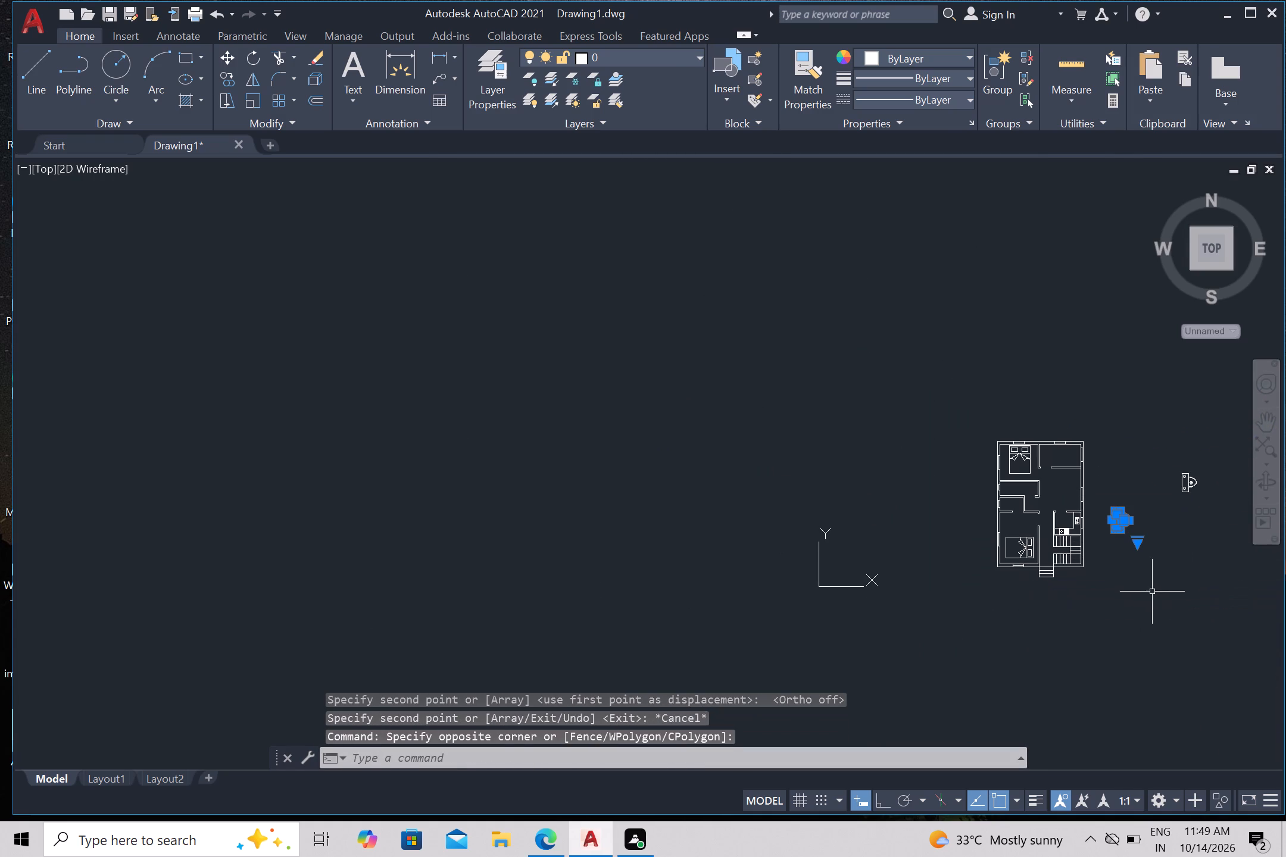
{"action": "key", "text": "s"}
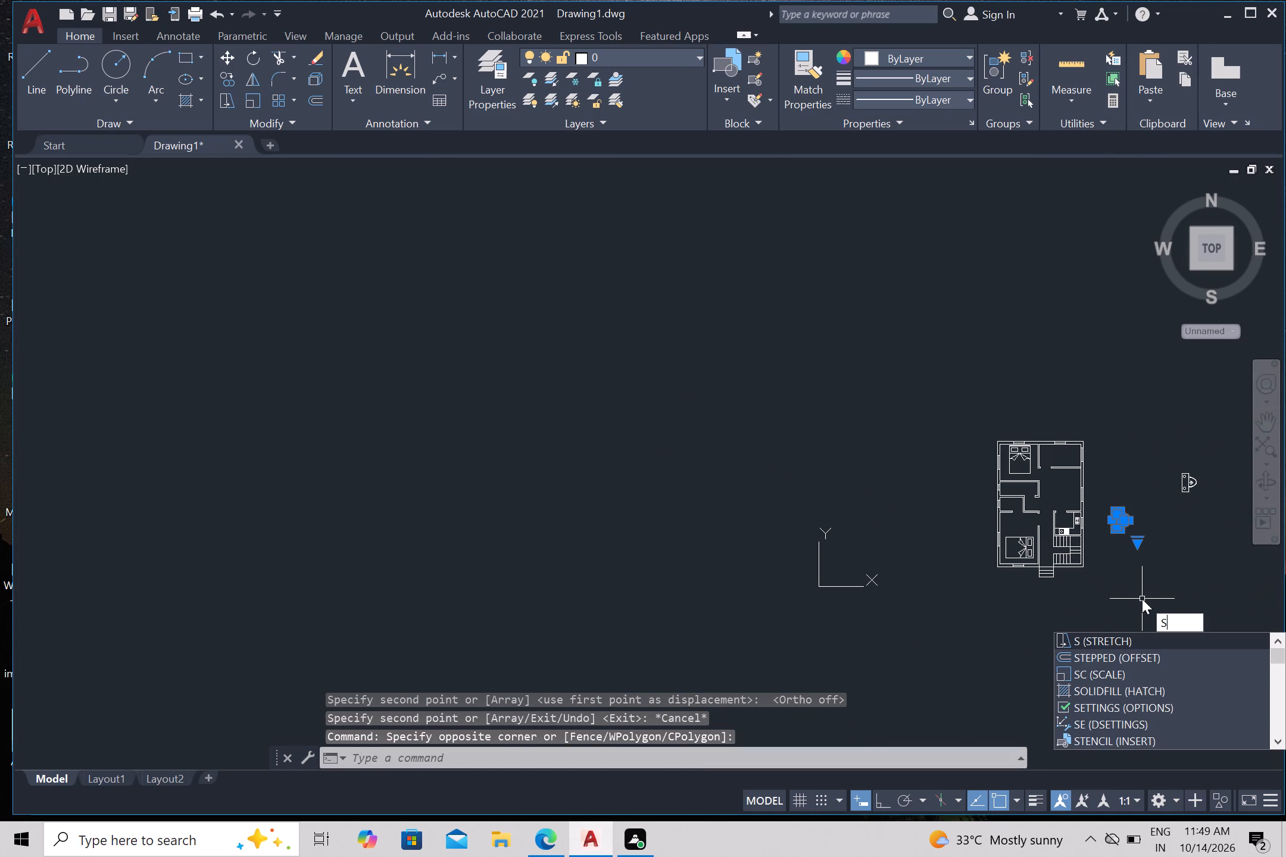
{"action": "key", "text": "c"}
{"action": "key", "text": "Return"}
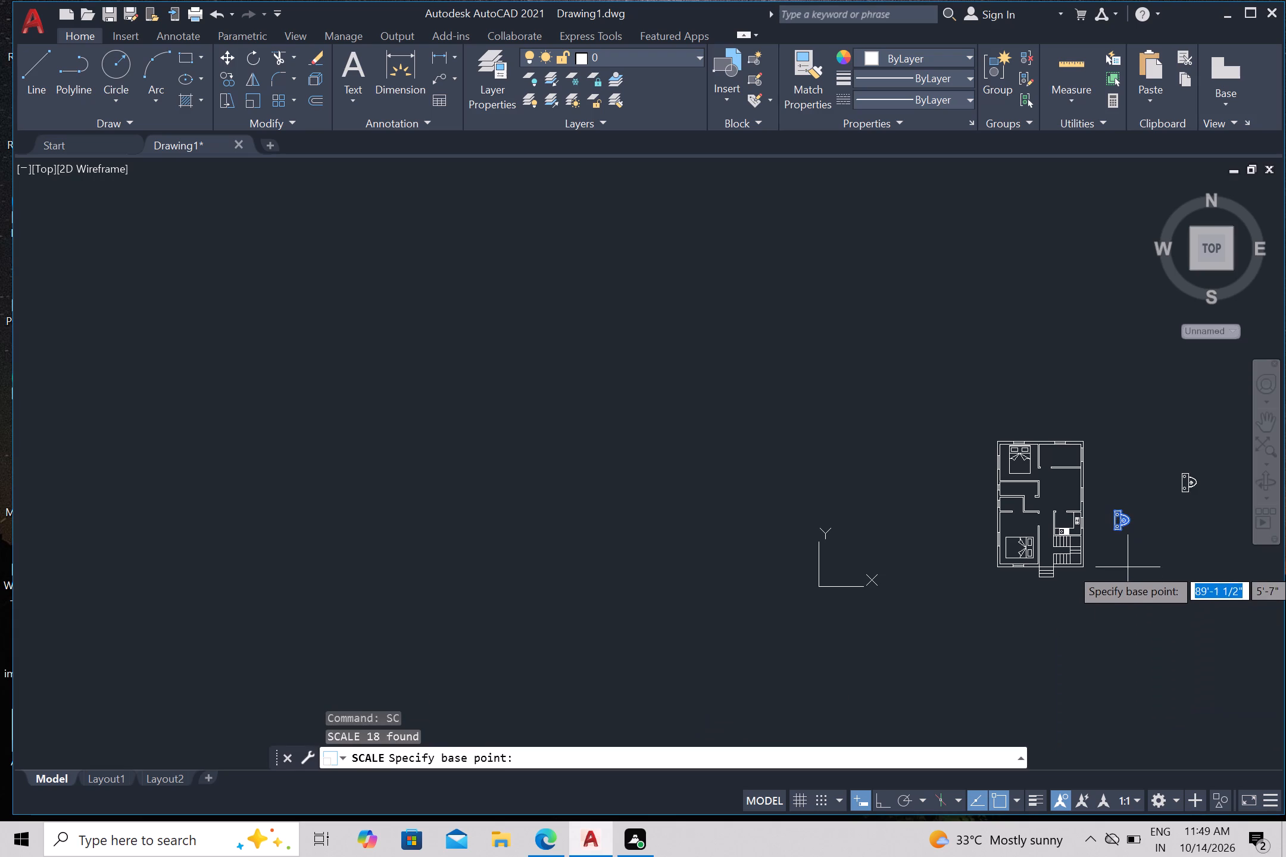
{"action": "scroll", "coordinate": [1128, 567], "scroll_direction": "up", "scroll_amount": 2}
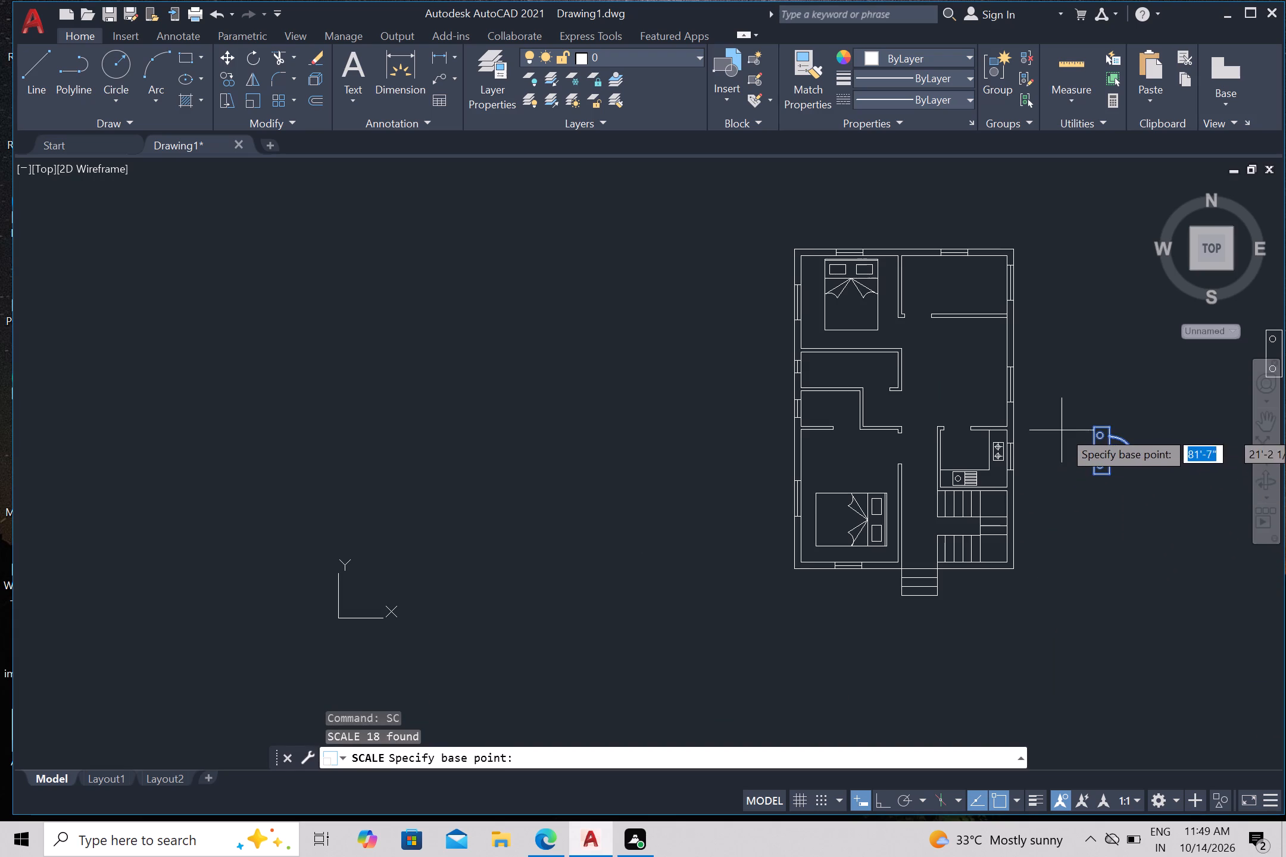
{"action": "left_click", "coordinate": [1096, 429]}
{"action": "left_click", "coordinate": [1097, 436]}
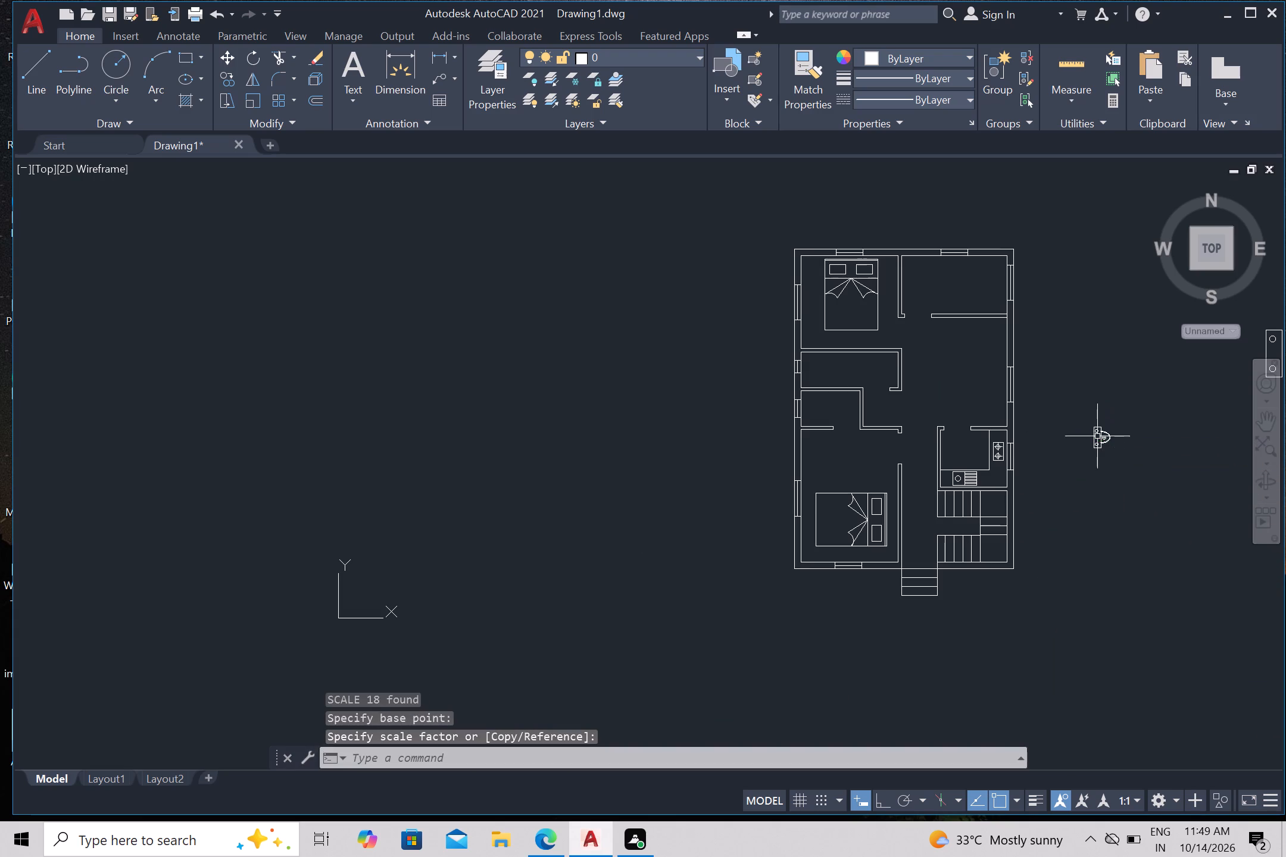
Copy the scaled-down fixture from its rectangle's left edge to the inner face of the outer left wall in both bathrooms.
{"action": "left_click", "coordinate": [1067, 391]}
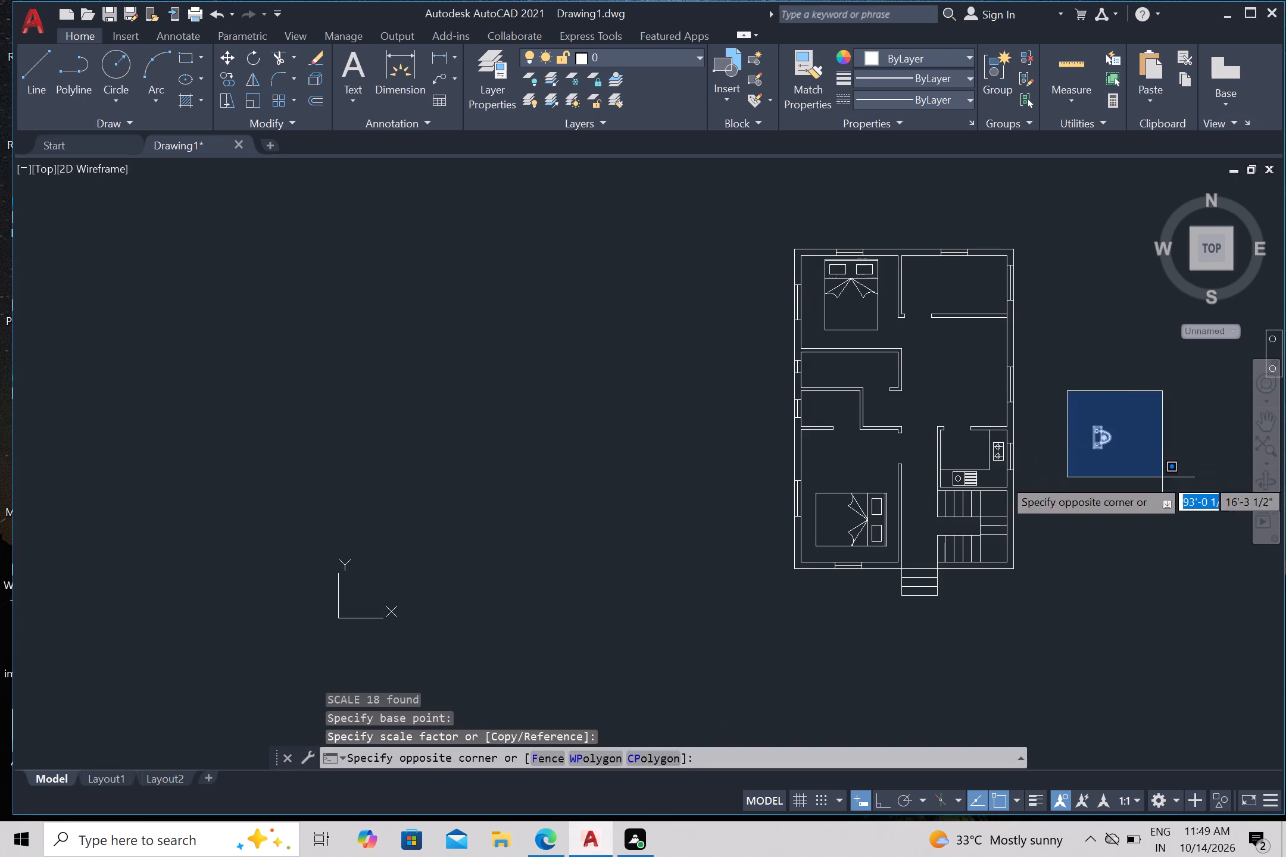
{"action": "left_click", "coordinate": [1163, 479]}
{"action": "key", "text": "c"}
{"action": "key", "text": "o"}
{"action": "key", "text": "Return"}
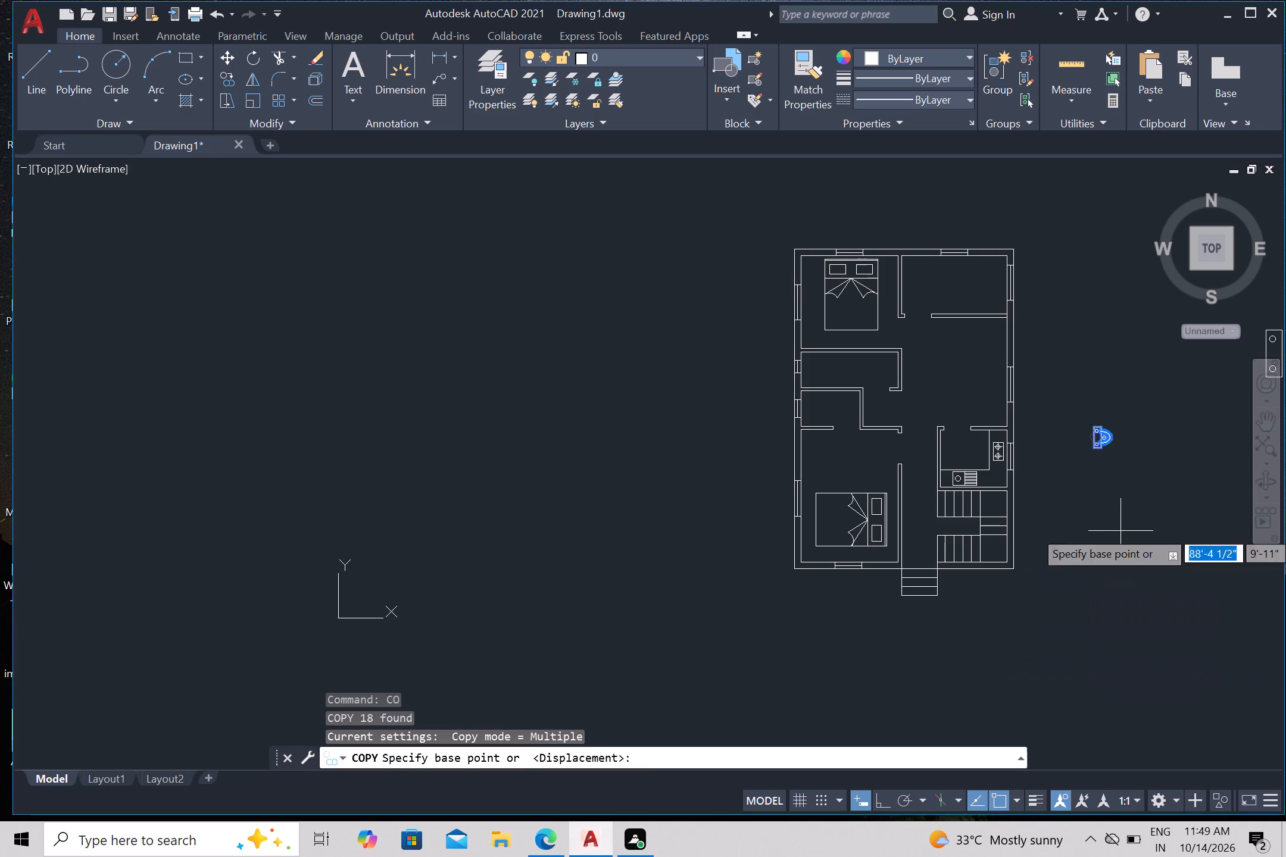
{"action": "left_click", "coordinate": [1093, 440]}
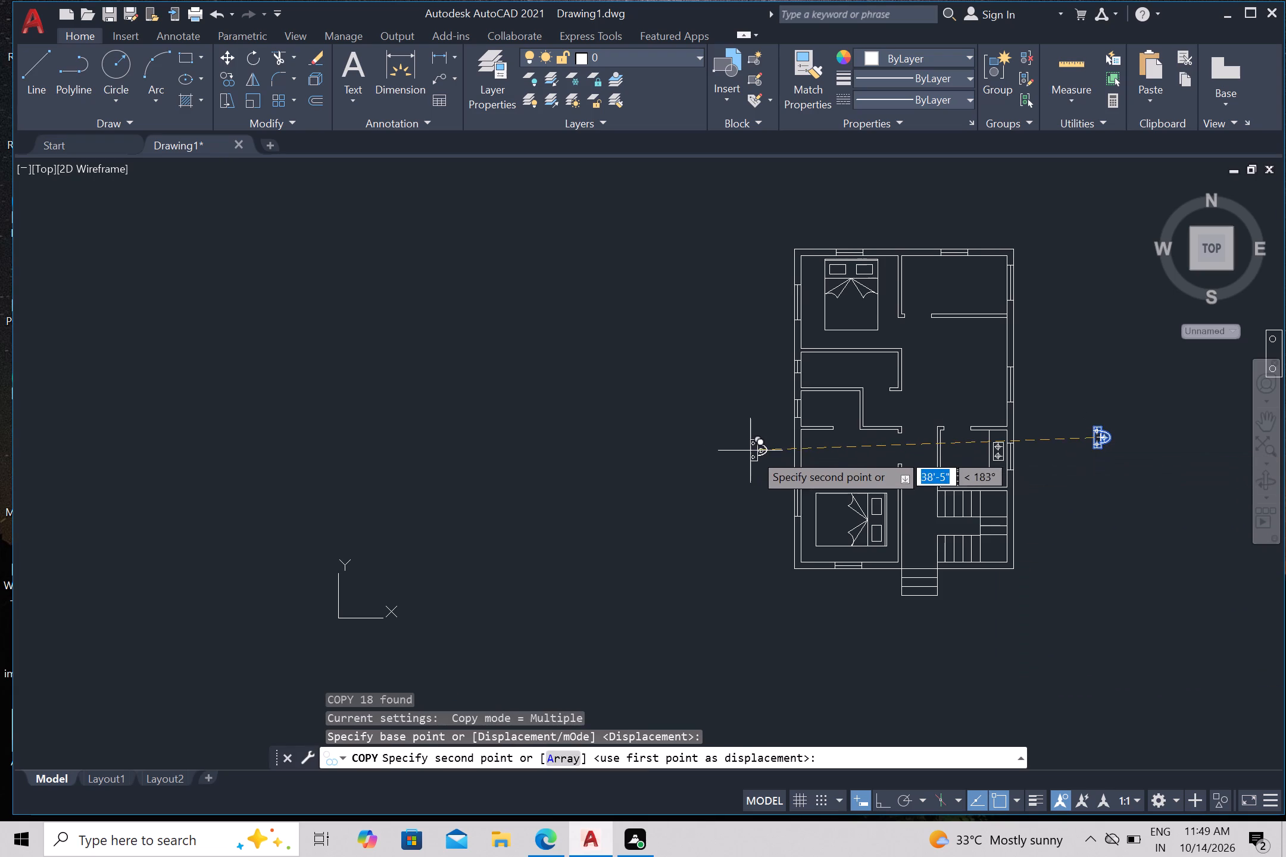
{"action": "scroll", "coordinate": [807, 349], "scroll_direction": "up", "scroll_amount": 2}
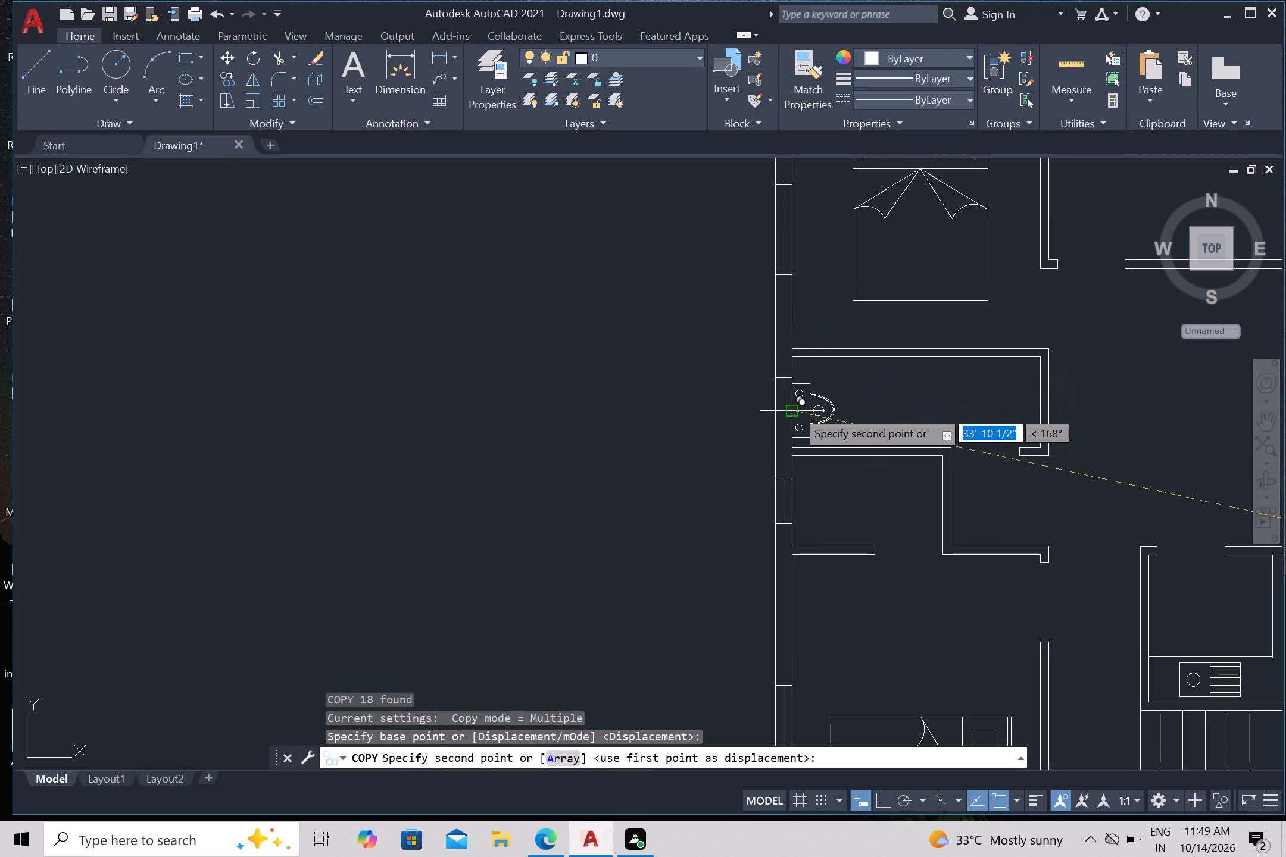
{"action": "left_click", "coordinate": [795, 406]}
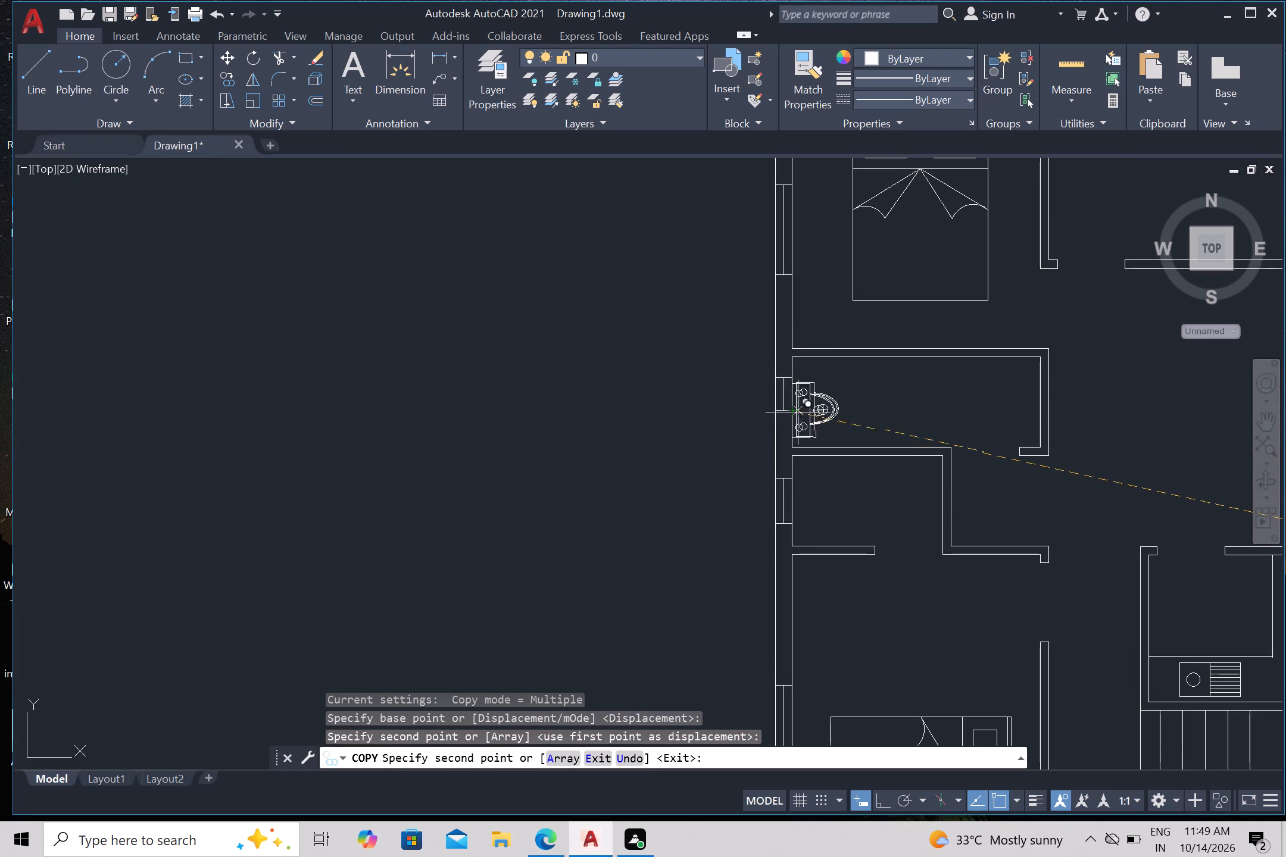
{"action": "left_click", "coordinate": [796, 503]}
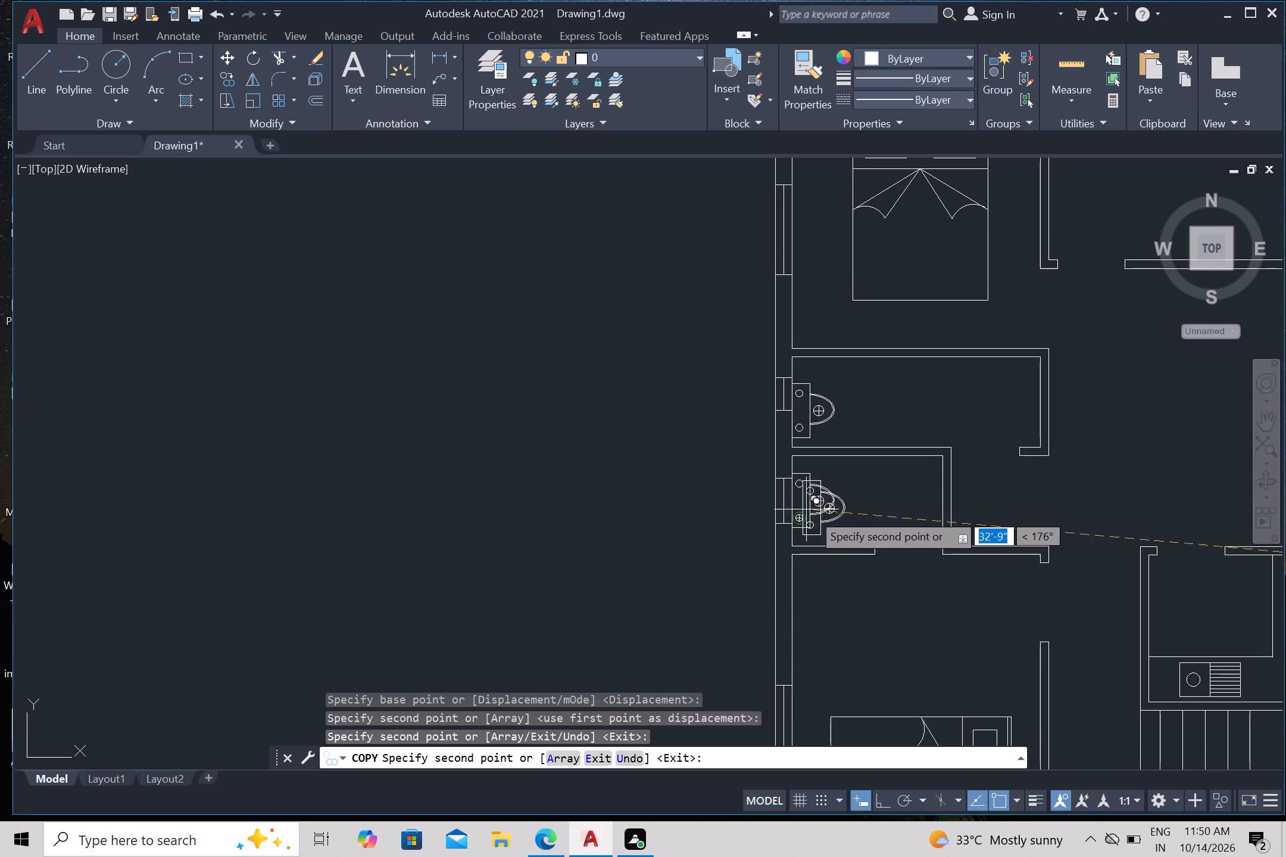
{"action": "key", "text": "Escape"}
Delete the two leftover fixtures, small and full-size, in the free space to the right of the floor plan.
{"action": "scroll", "coordinate": [854, 614], "scroll_direction": "down", "scroll_amount": 2}
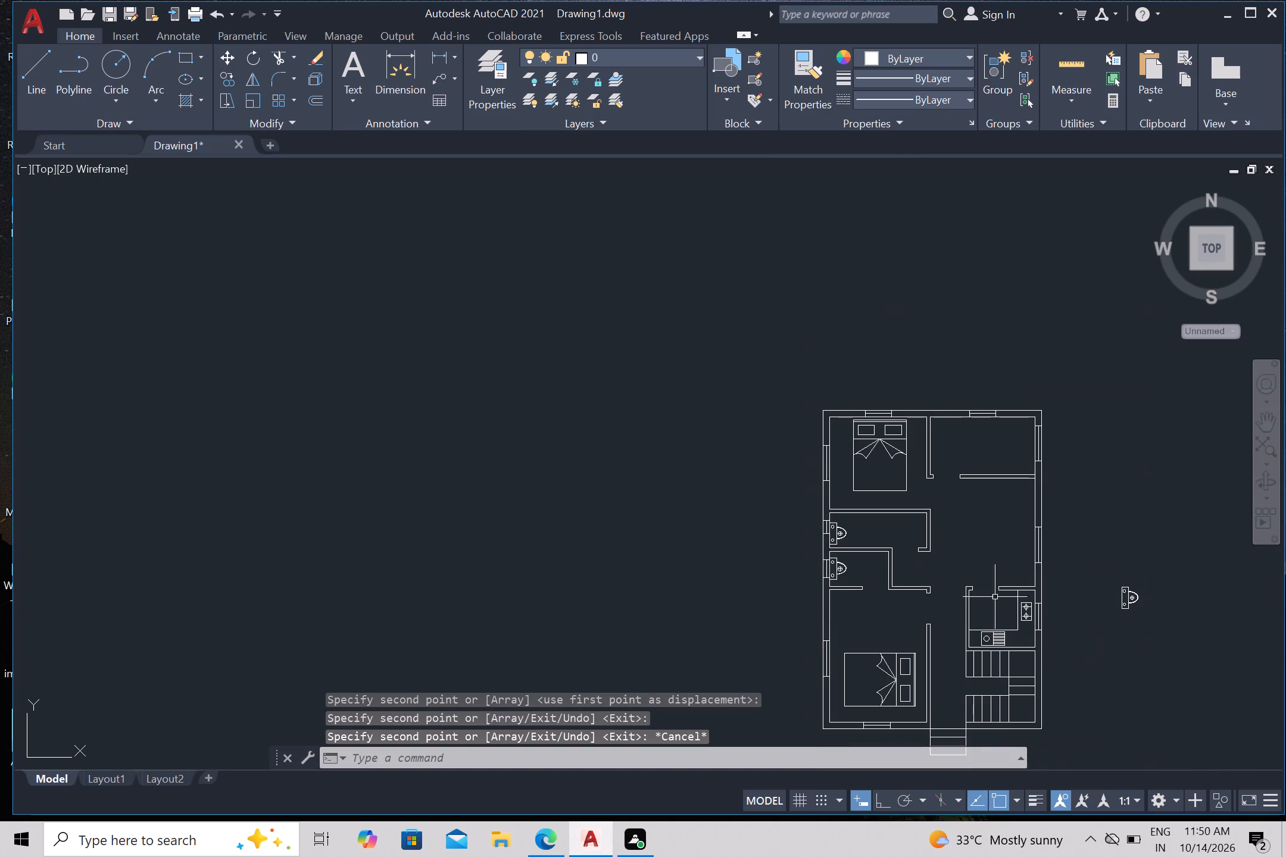
{"action": "left_click", "coordinate": [1112, 561]}
{"action": "left_click", "coordinate": [1158, 629]}
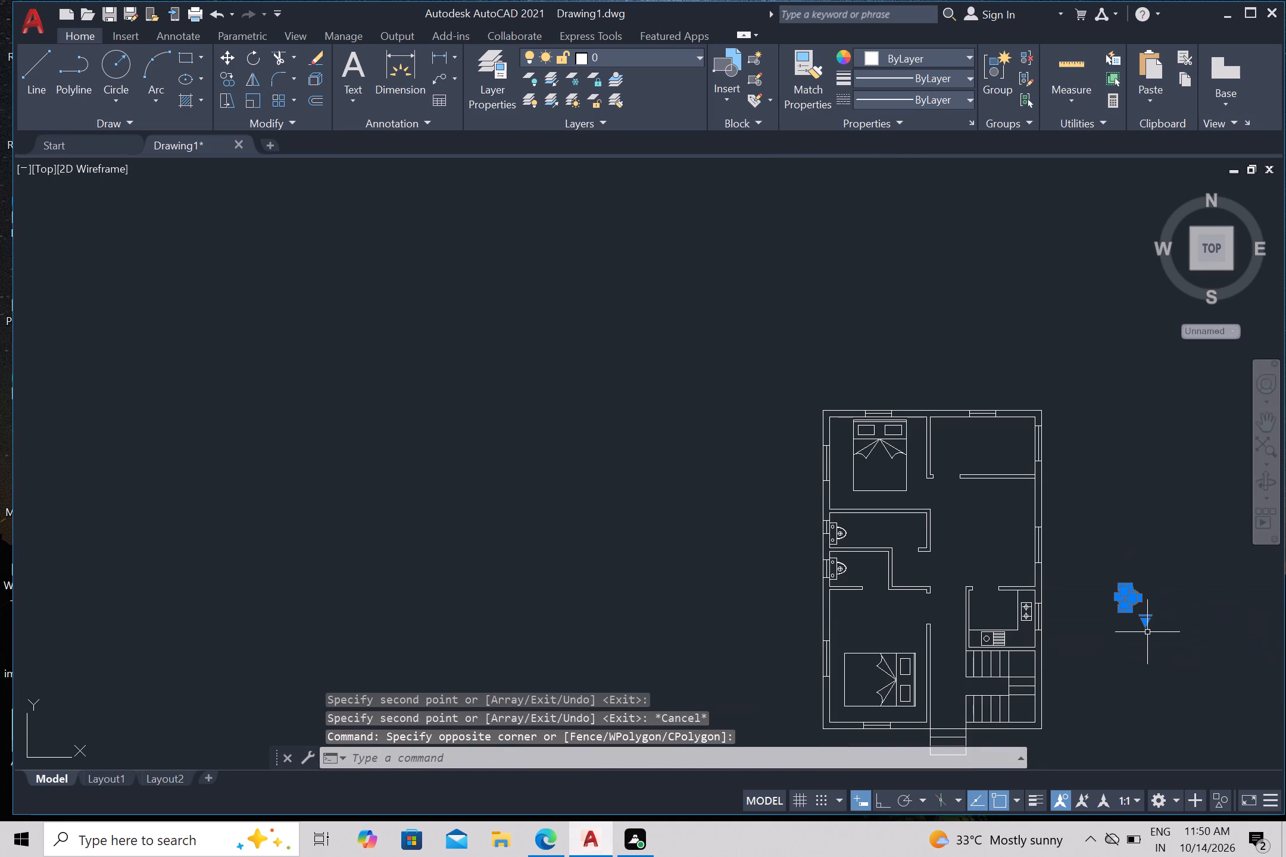
{"action": "key", "text": "Delete"}
{"action": "scroll", "coordinate": [1131, 631], "scroll_direction": "down", "scroll_amount": 1}
{"action": "middle_click_drag", "start_coordinate": [1119, 670], "coordinate": [1118, 667]}
{"action": "scroll", "coordinate": [1119, 668], "scroll_direction": "down", "scroll_amount": 1}
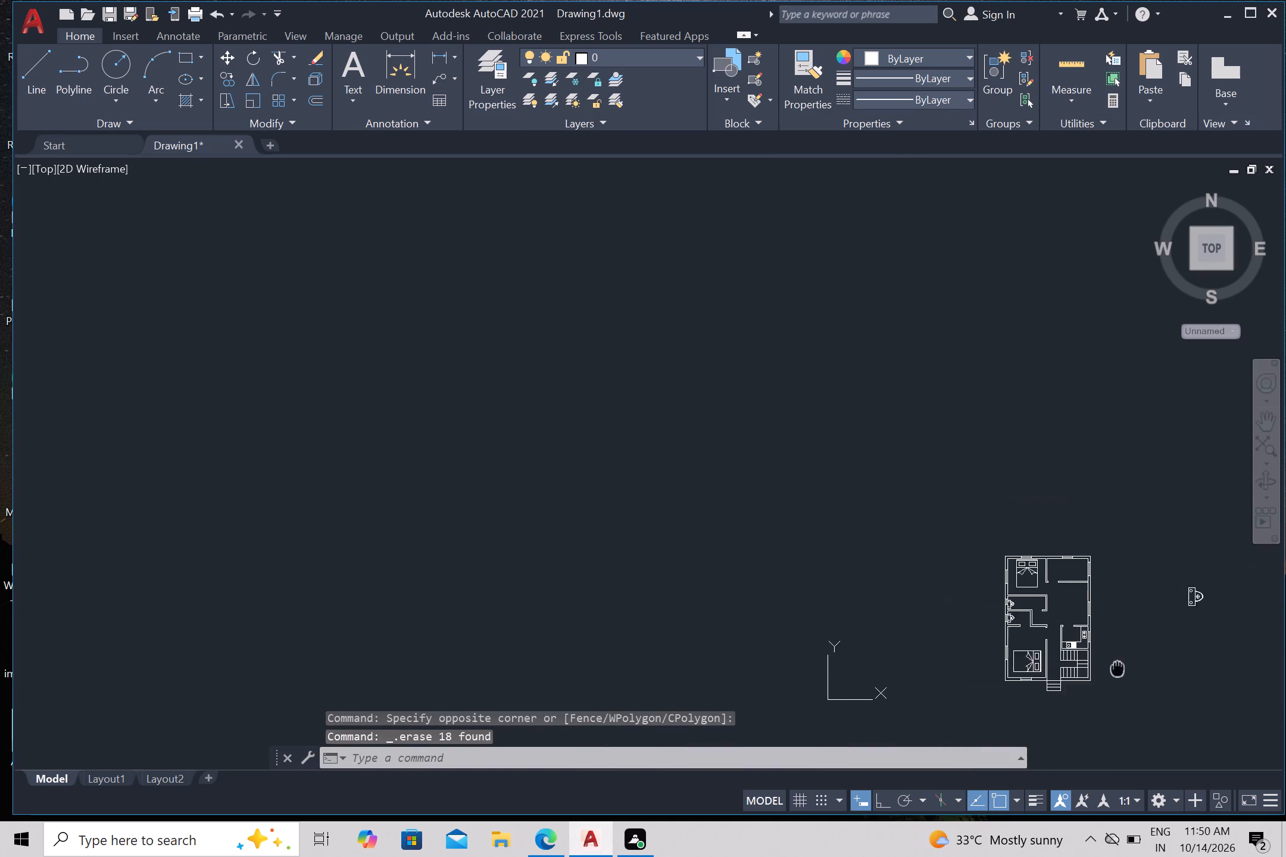
{"action": "middle_click_drag", "start_coordinate": [1118, 667], "coordinate": [783, 542]}
{"action": "scroll", "coordinate": [793, 540], "scroll_direction": "up", "scroll_amount": 1}
{"action": "left_click", "coordinate": [866, 376]}
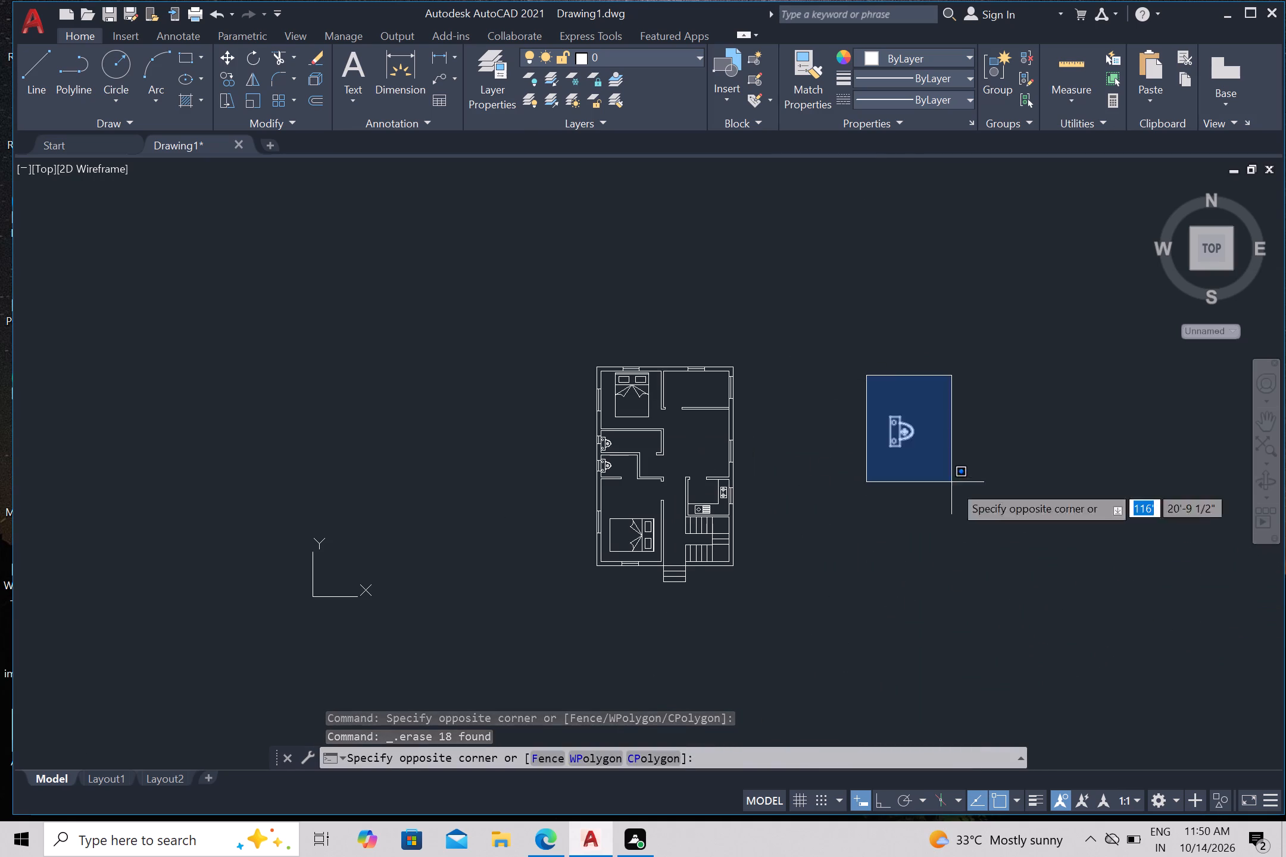
{"action": "left_click_drag", "start_coordinate": [977, 522], "coordinate": [976, 514]}
{"action": "key", "text": "Delete"}
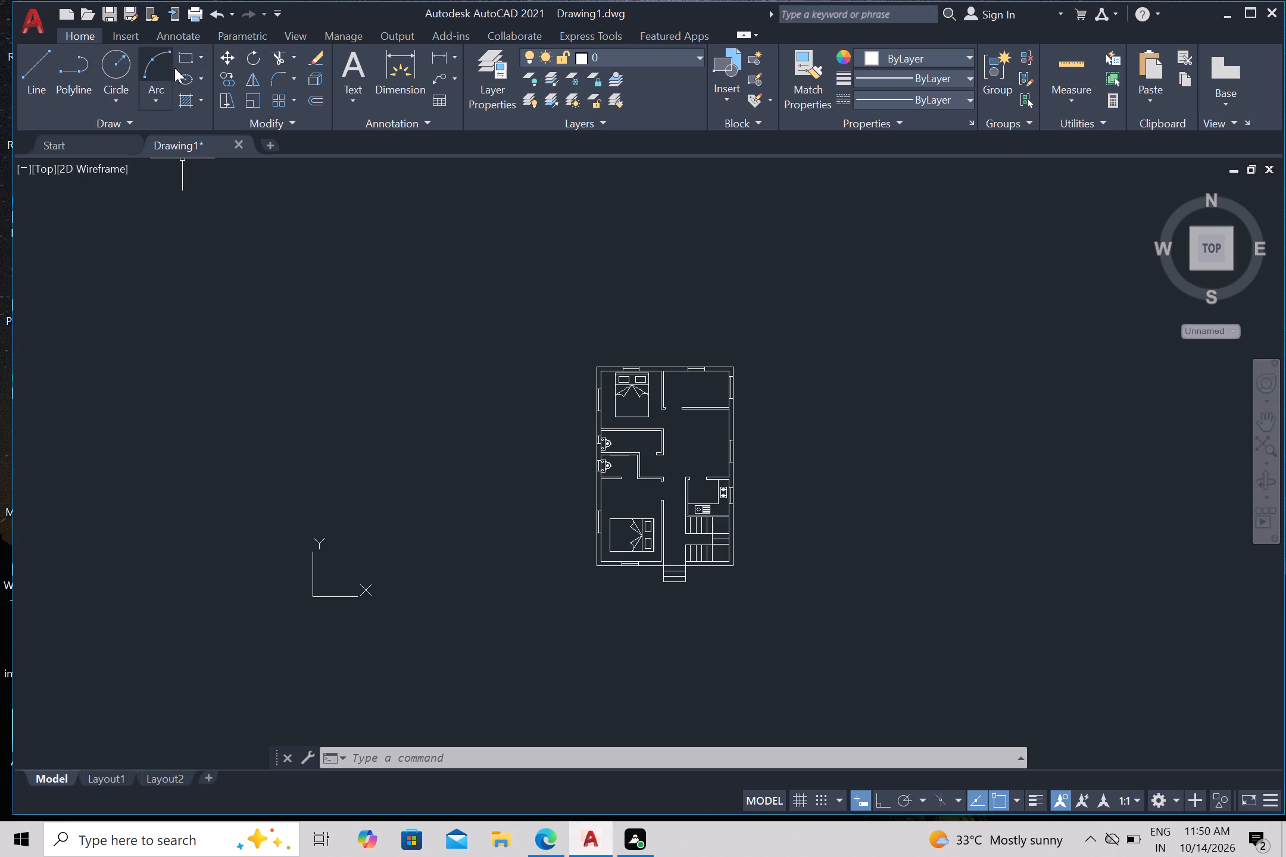
Draw a circle of about 3'-1" radius centred on the lower corner of the wall stub at the upper-right room's door opening.
{"action": "left_click", "coordinate": [111, 70]}
{"action": "scroll", "coordinate": [691, 399], "scroll_direction": "up", "scroll_amount": 2}
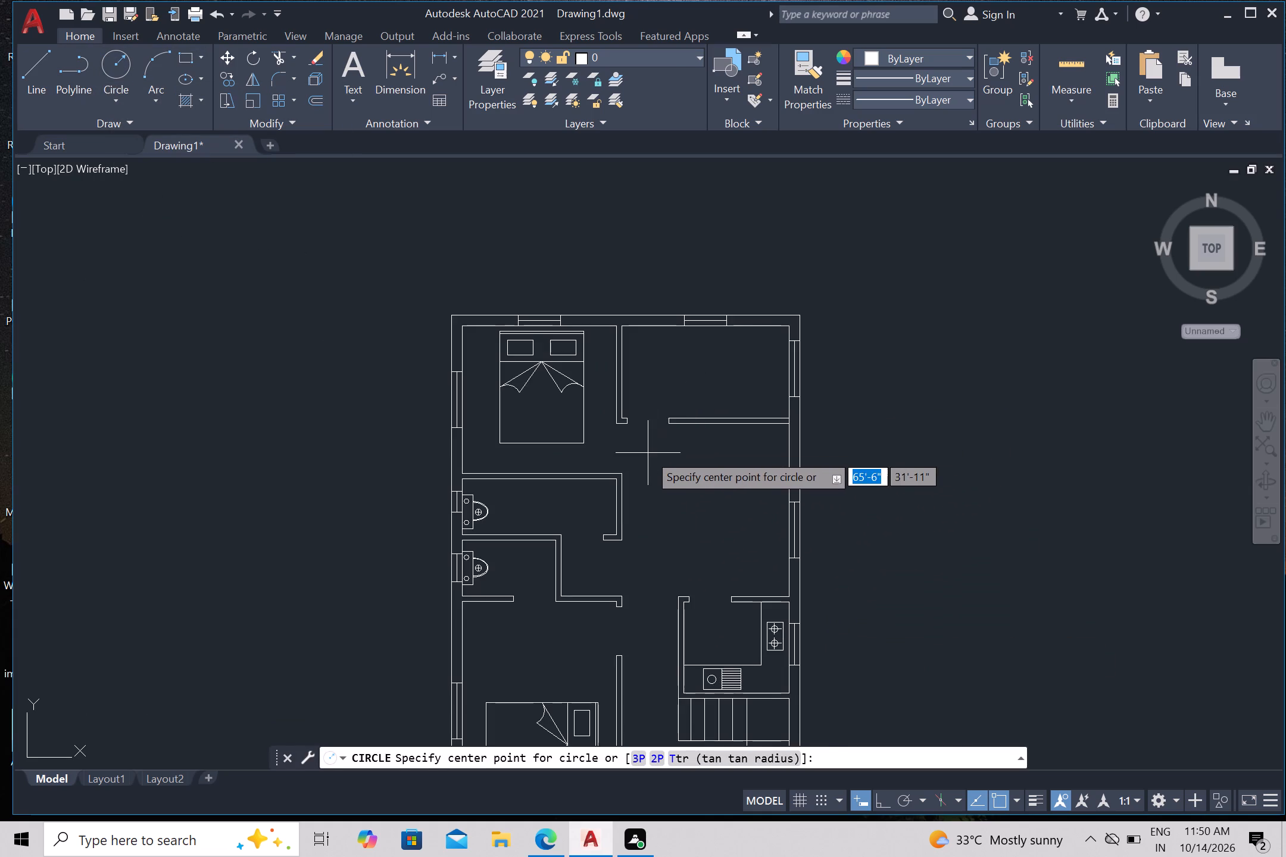
{"action": "scroll", "coordinate": [648, 453], "scroll_direction": "up", "scroll_amount": 1}
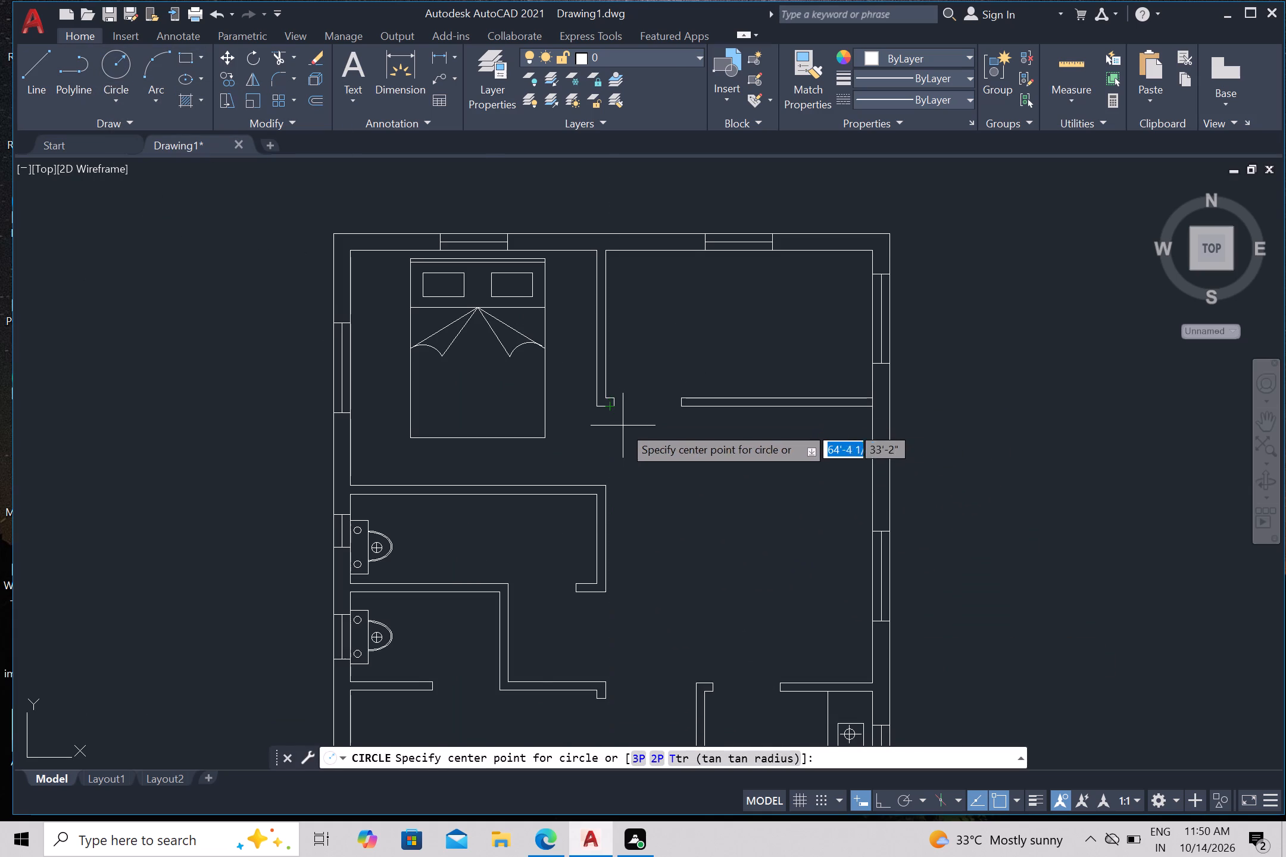
{"action": "scroll", "coordinate": [625, 420], "scroll_direction": "up", "scroll_amount": 1}
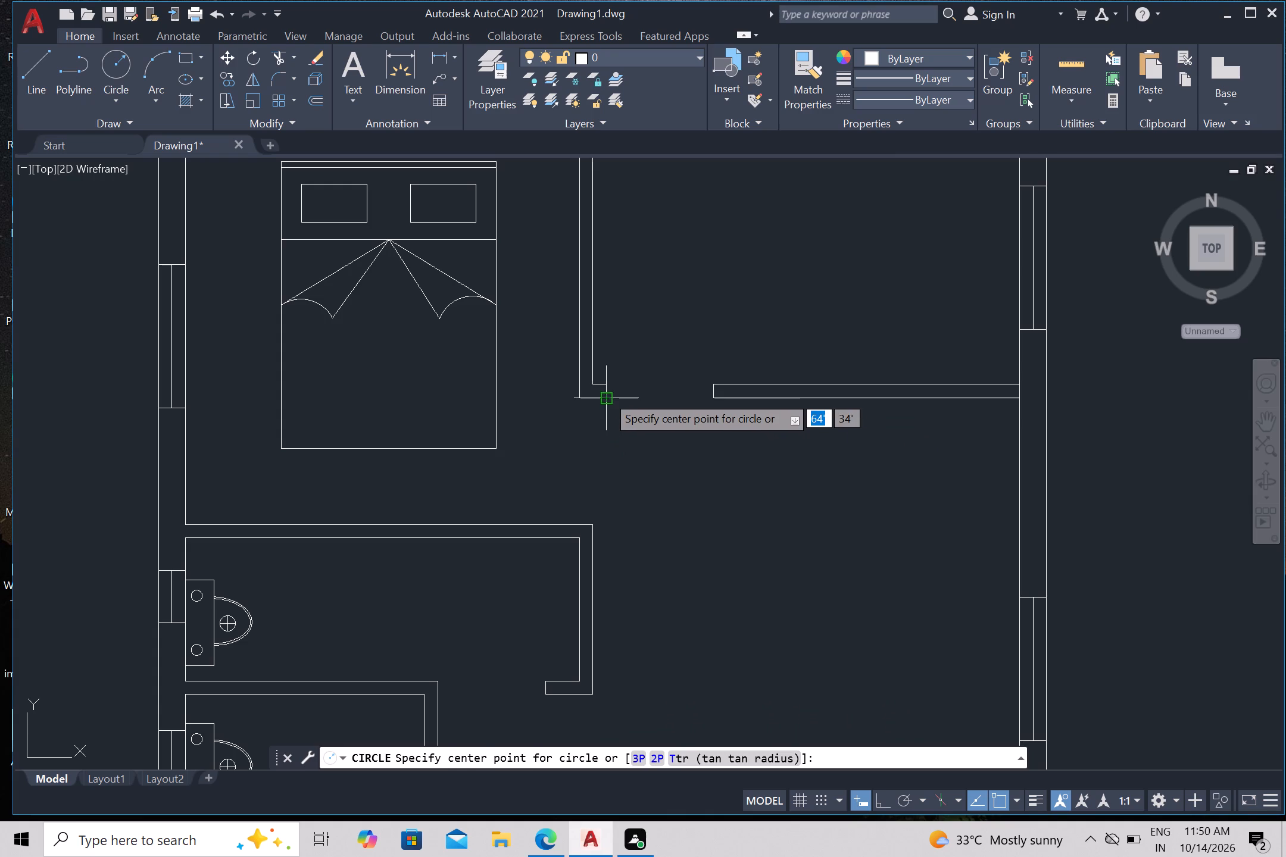
{"action": "left_click", "coordinate": [606, 395]}
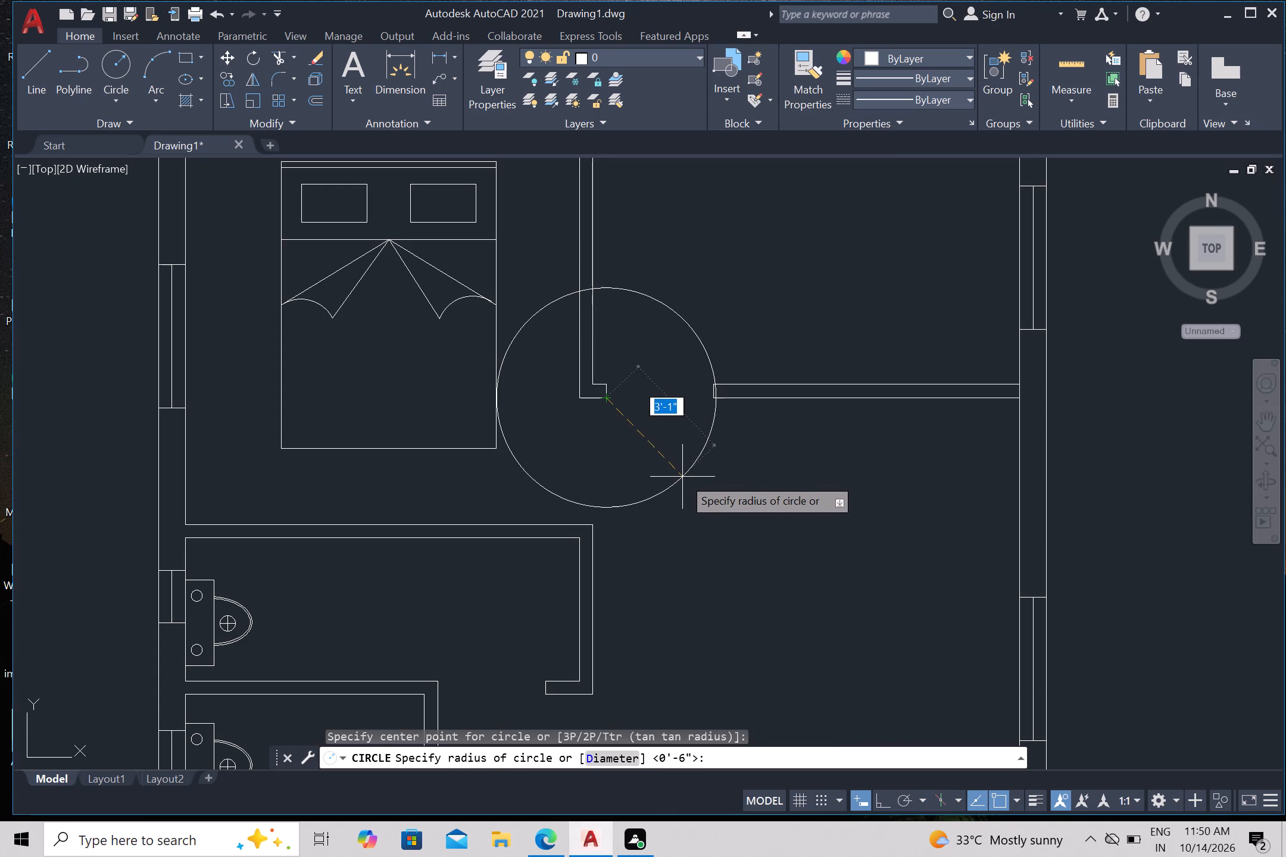
{"action": "left_click", "coordinate": [683, 475]}
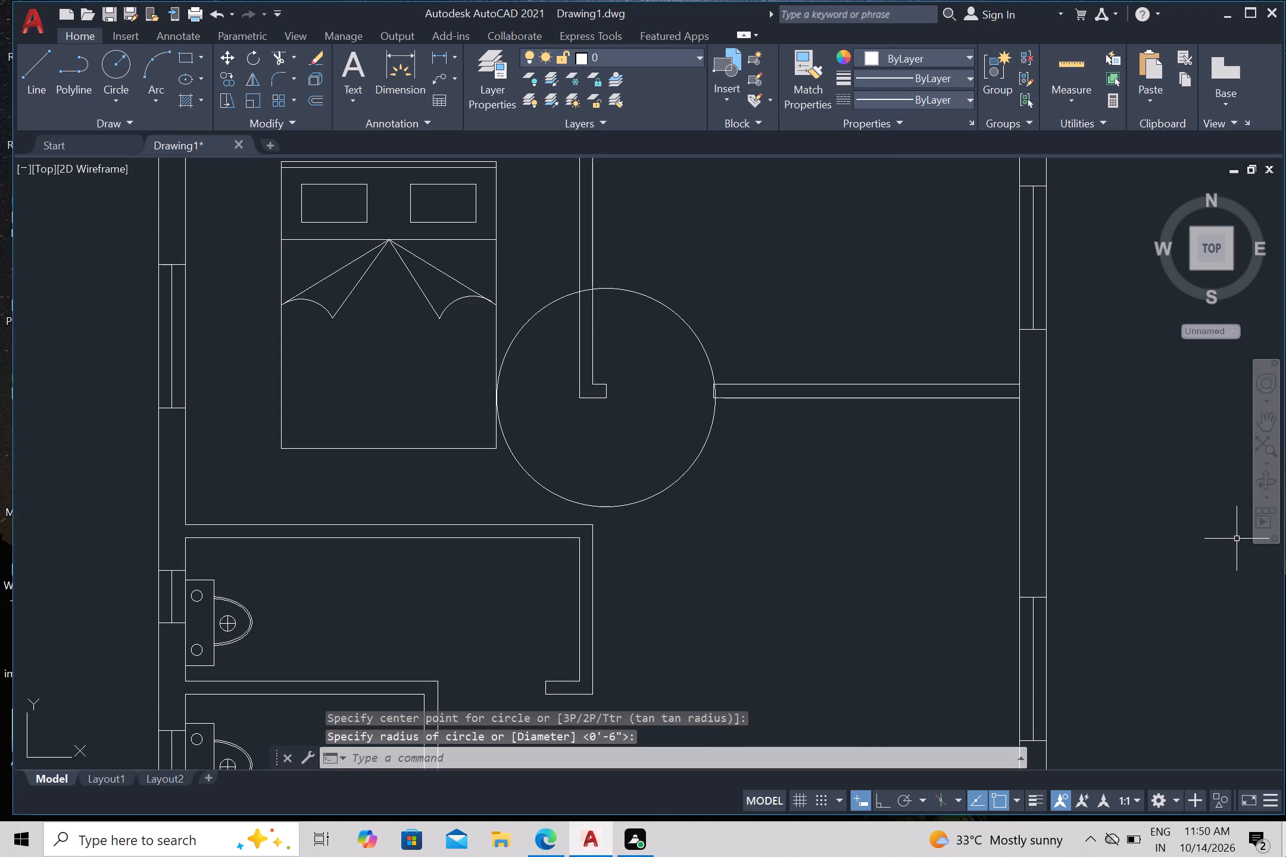
Draw a 3' horizontal line across the upper-right room's door opening, joining the lower corners of its two jambs.
{"action": "left_click", "coordinate": [25, 71]}
{"action": "left_click", "coordinate": [601, 395]}
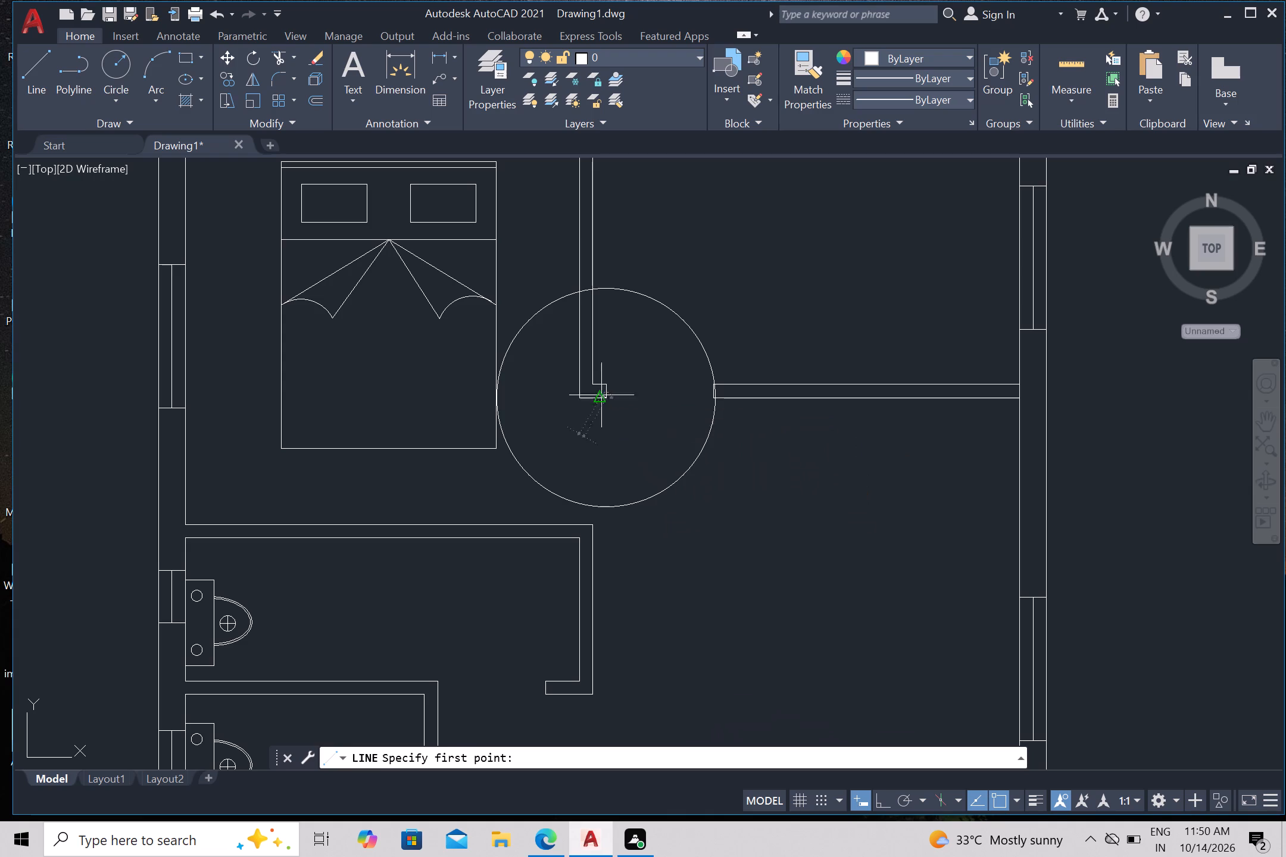
{"action": "scroll", "coordinate": [716, 410], "scroll_direction": "up", "scroll_amount": 2}
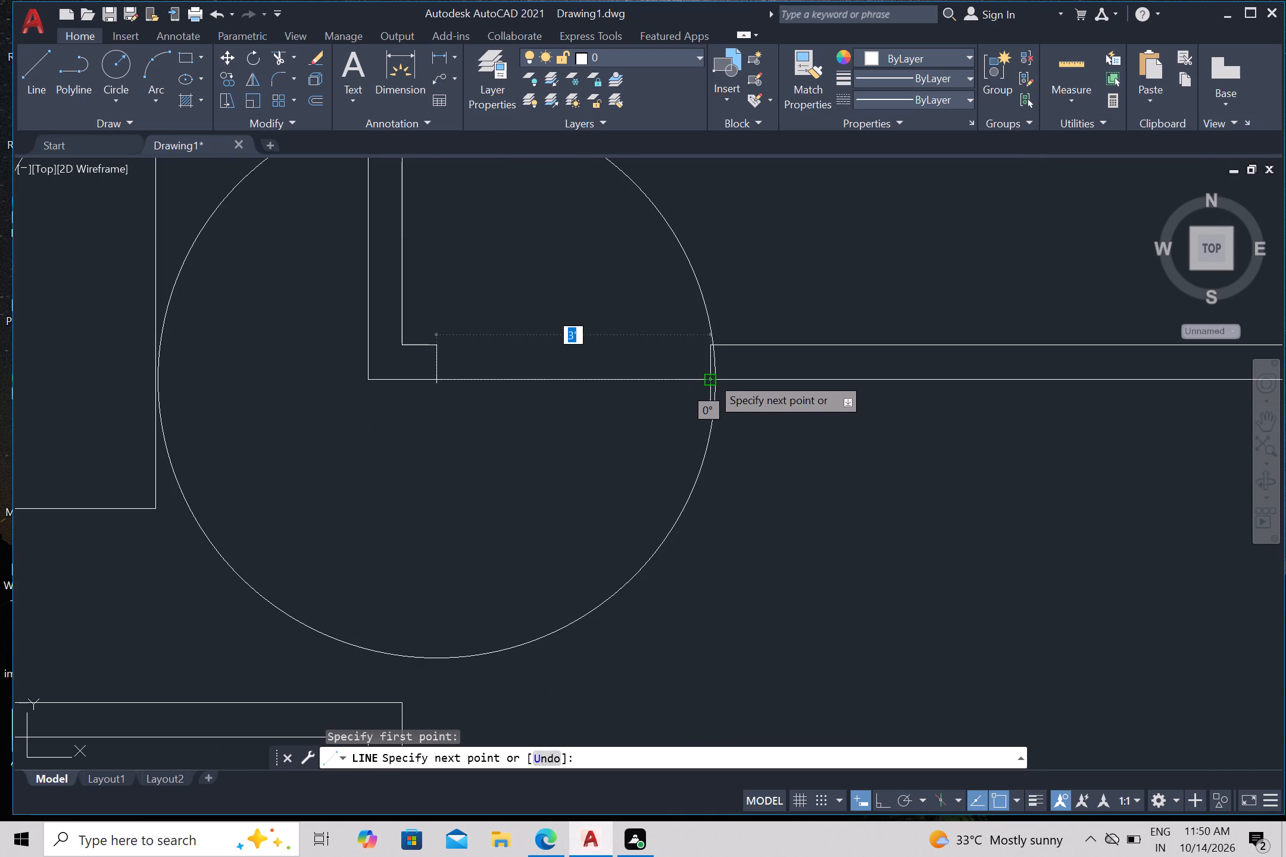
{"action": "left_click", "coordinate": [711, 376]}
{"action": "key", "text": "Escape"}
{"action": "scroll", "coordinate": [539, 436], "scroll_direction": "down", "scroll_amount": 1}
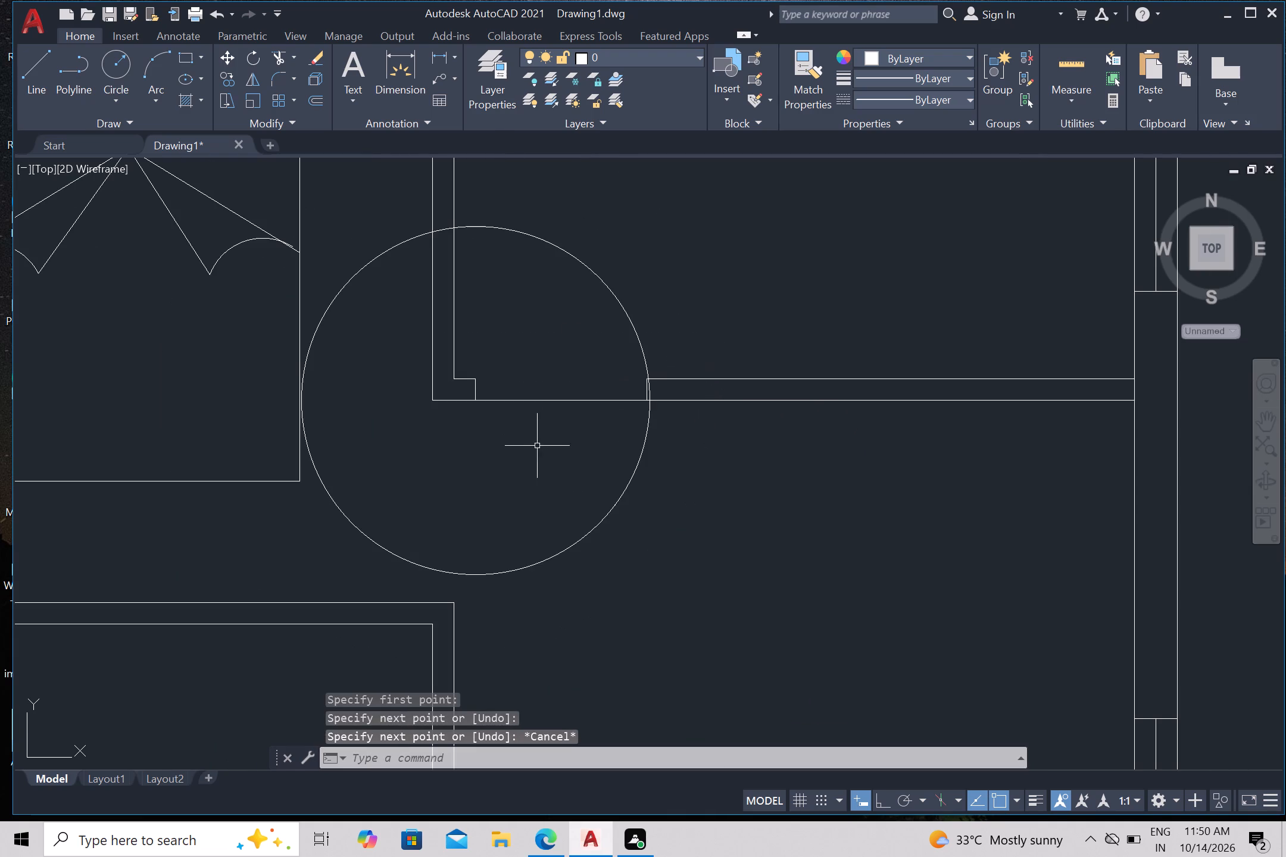
Draw a vertical line about 3'-6" upward from the circle's centre at the left jamb corner.
{"action": "key", "text": "Return"}
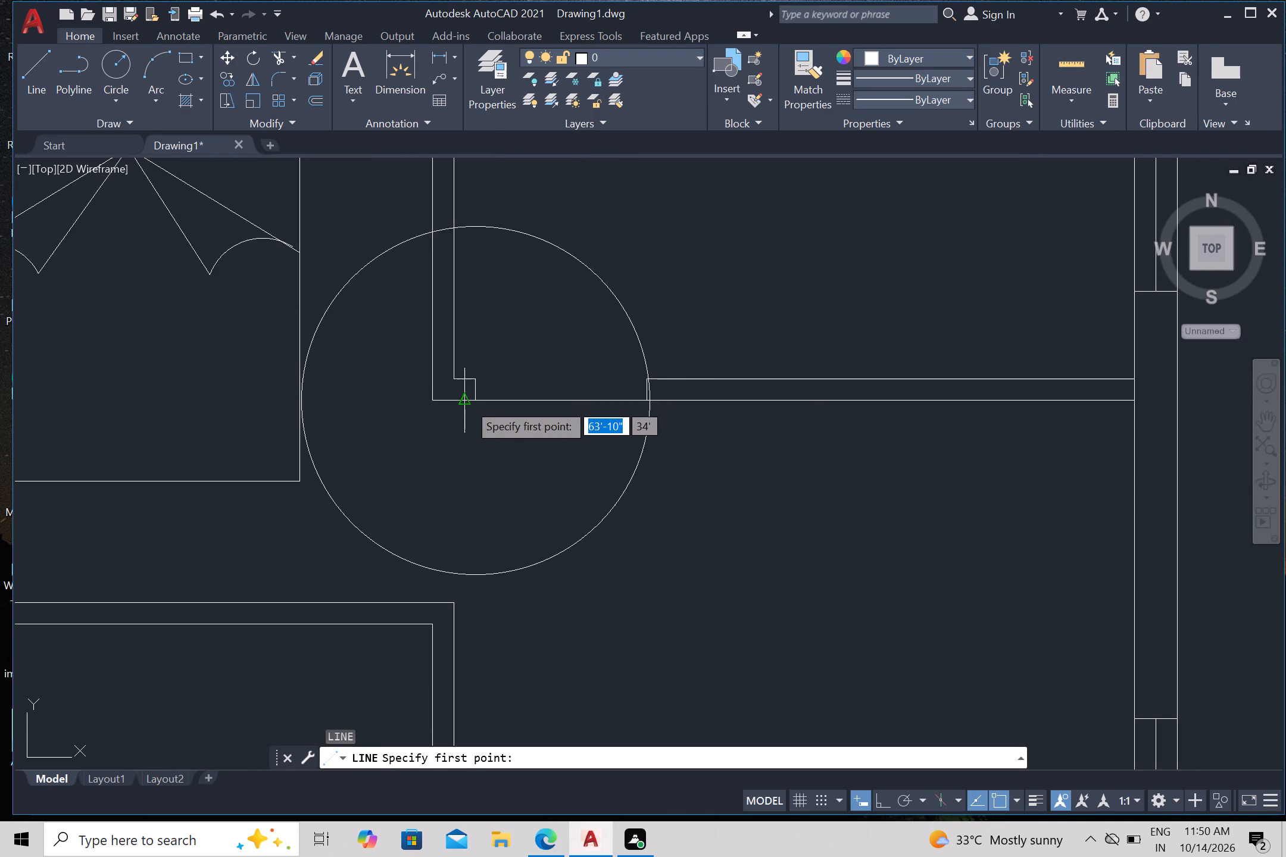
{"action": "left_click", "coordinate": [473, 396]}
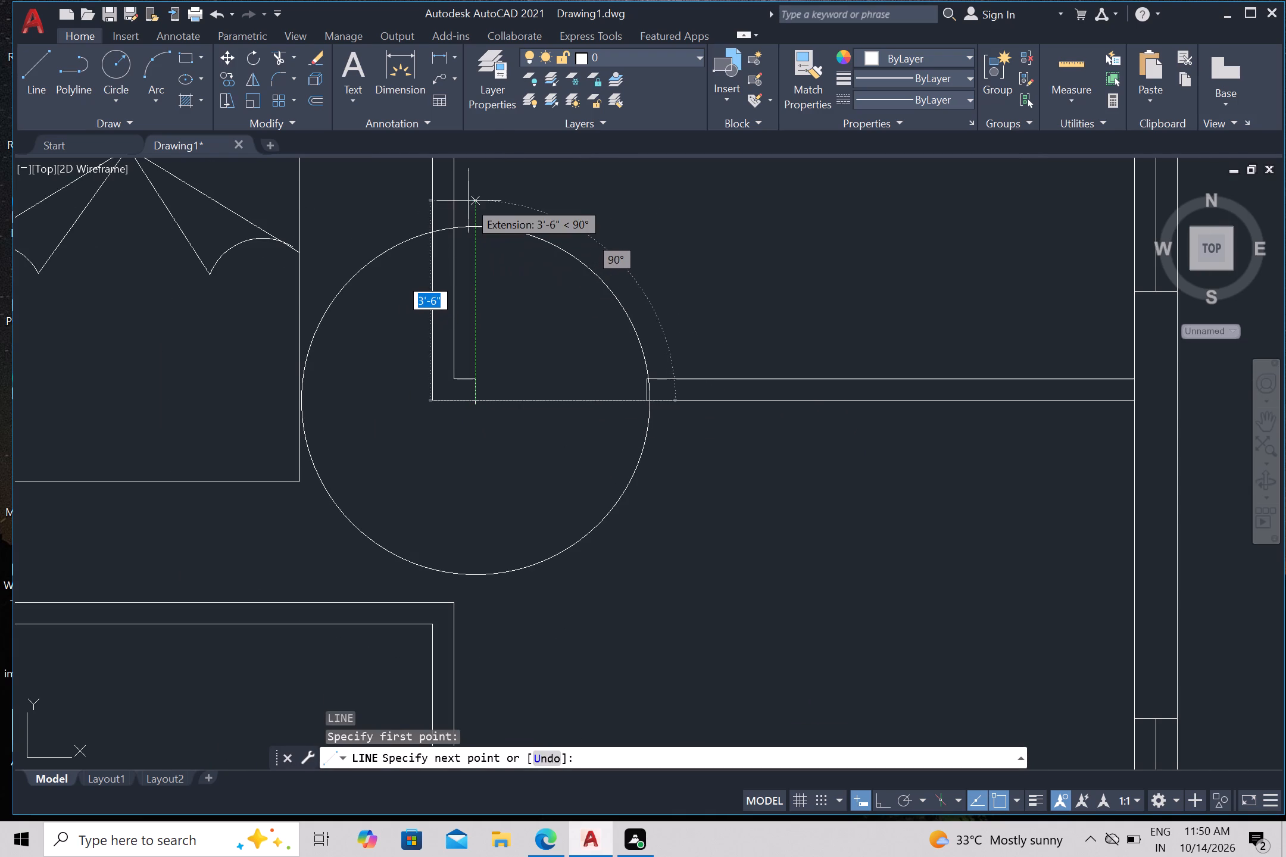
{"action": "left_click", "coordinate": [470, 198]}
{"action": "key", "text": "Return"}
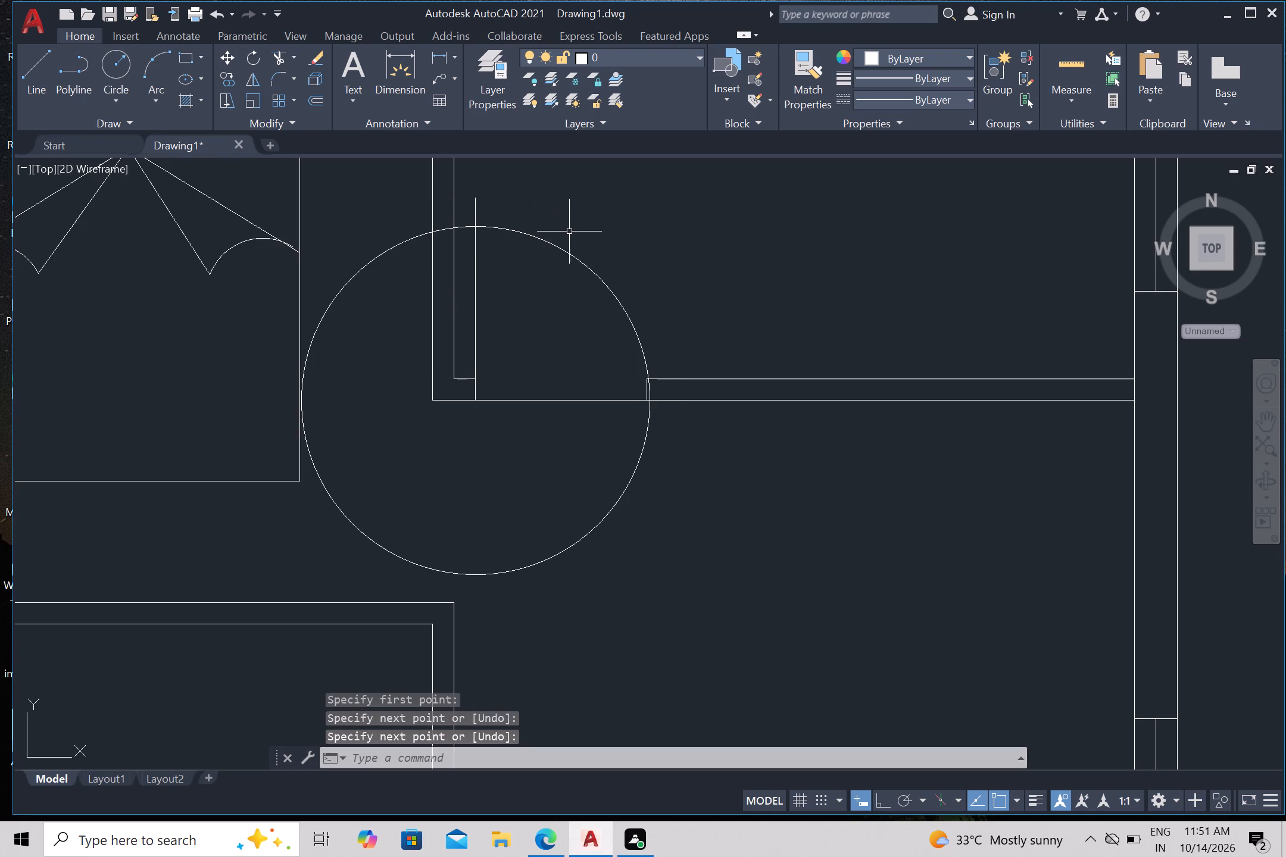
Offset the vertical door line 1" to the right to give the door leaf its thickness.
{"action": "key", "text": "o"}
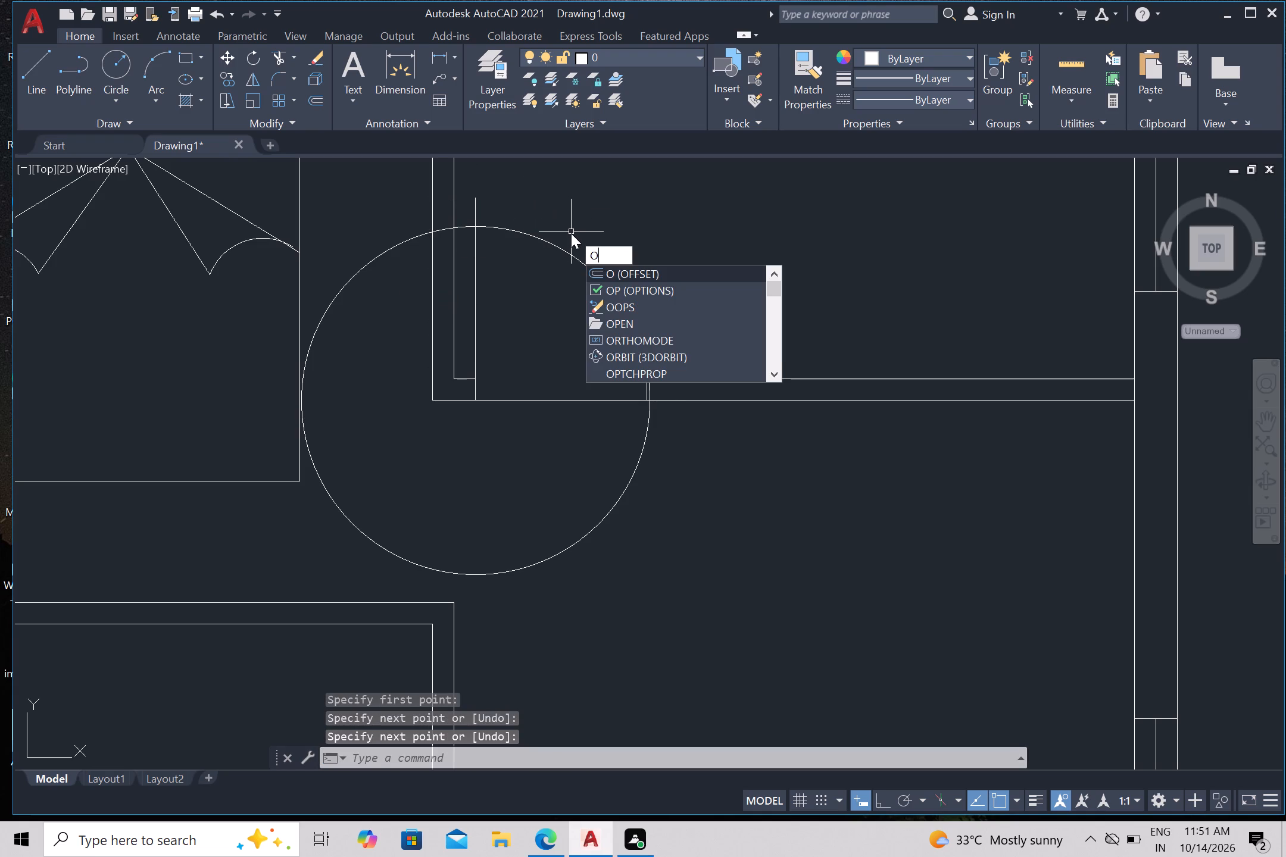
{"action": "key", "text": "Return"}
{"action": "key", "text": "1"}
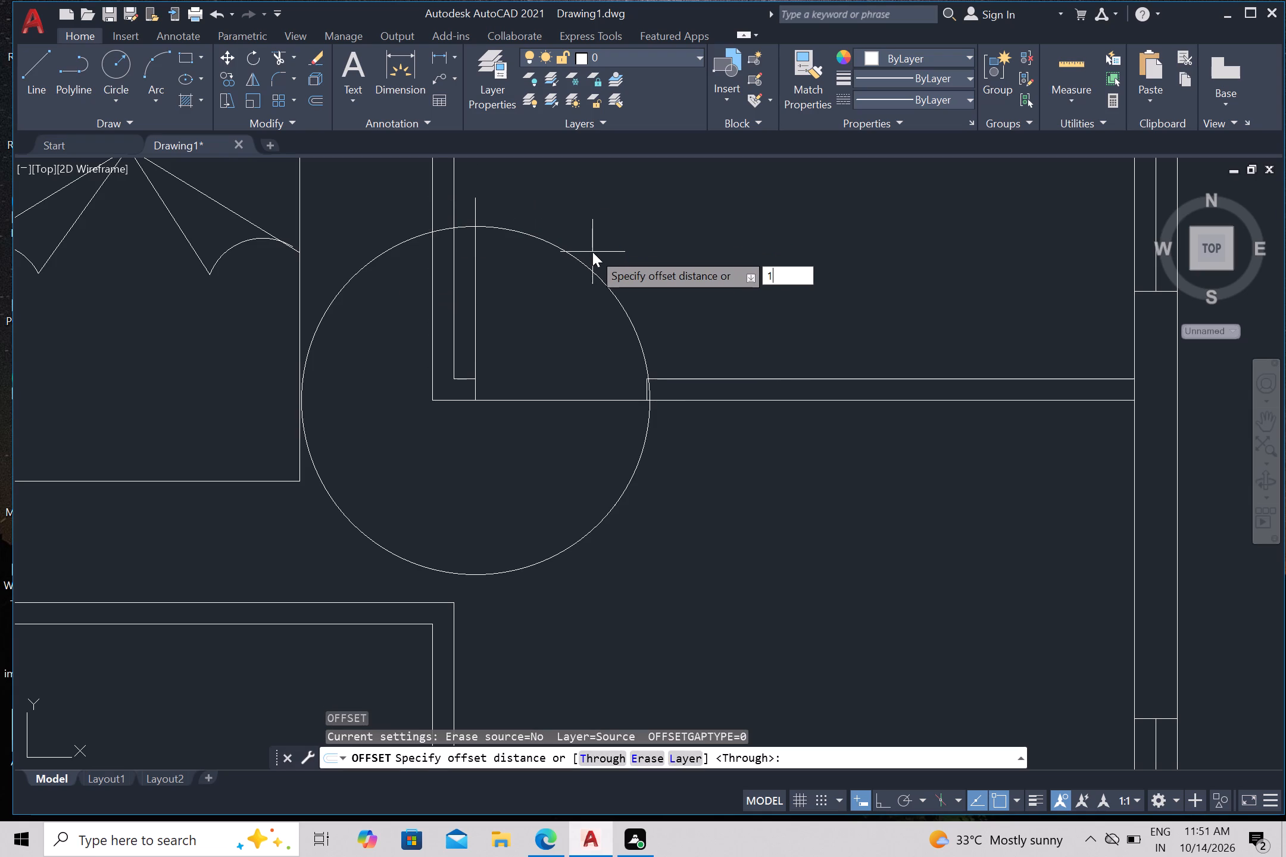
{"action": "key", "text": "shift+quotedbl"}
{"action": "key", "text": "Return"}
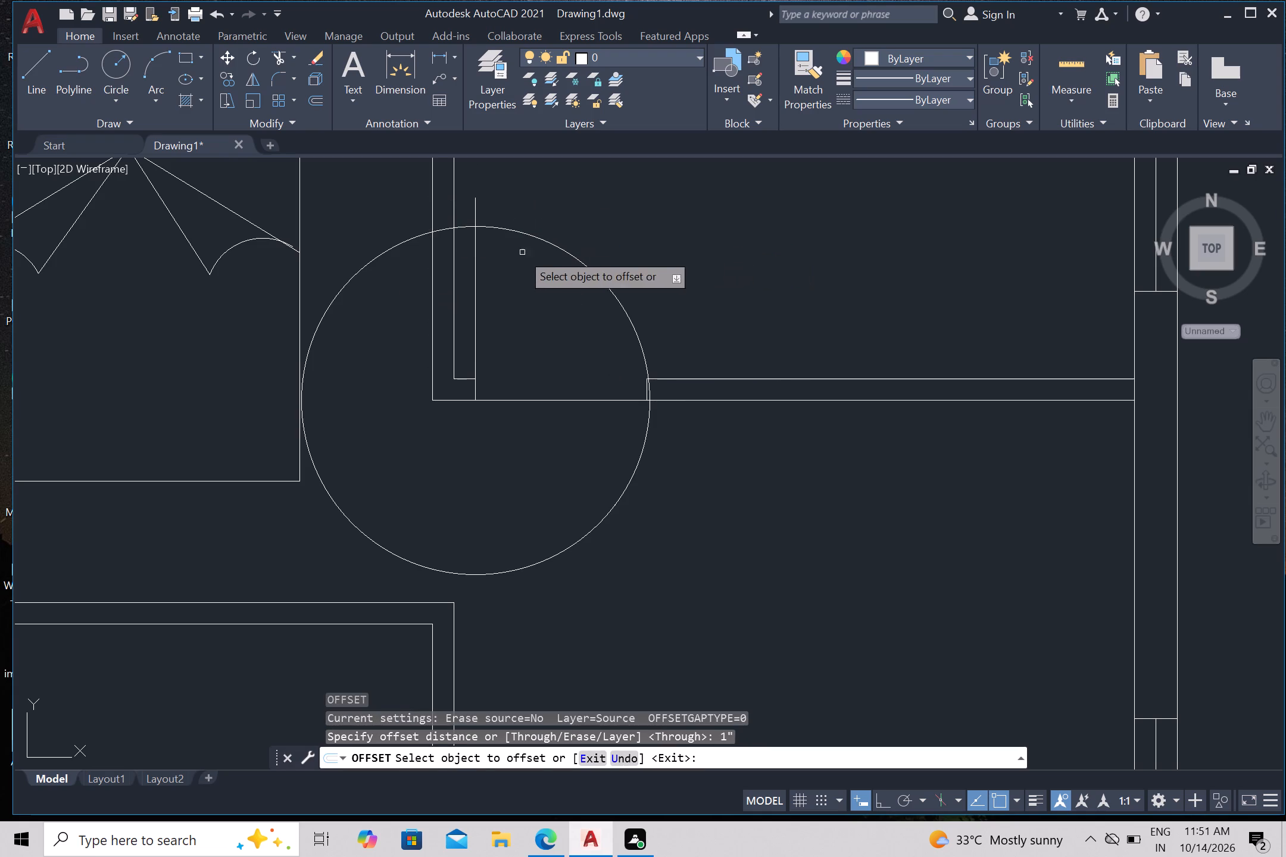
{"action": "left_click", "coordinate": [475, 308]}
{"action": "left_click", "coordinate": [512, 310]}
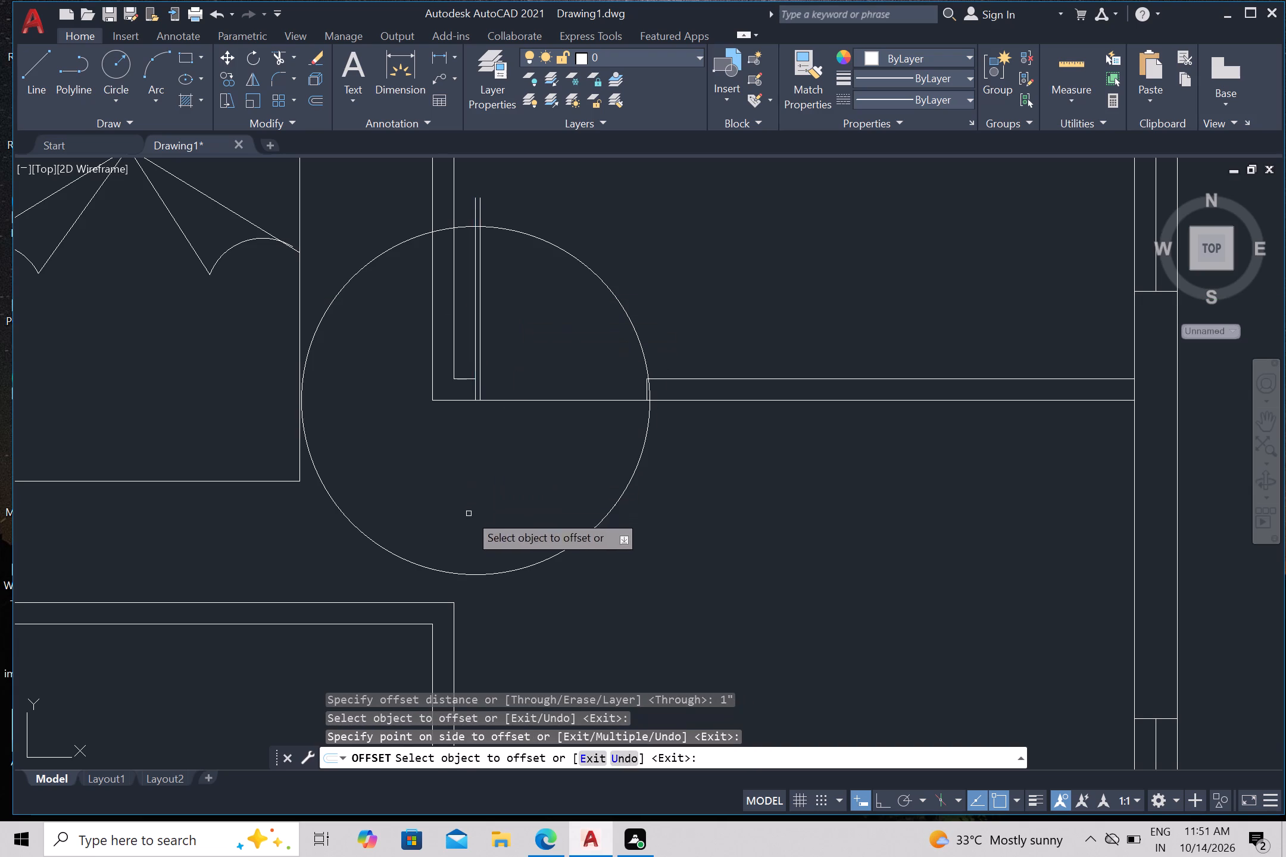
{"action": "key", "text": "Escape"}
Trim off the circle's left and lower part up to the walls and the small piece beside the right jamb.
{"action": "type", "text": "tr"}
{"action": "key", "text": "Return"}
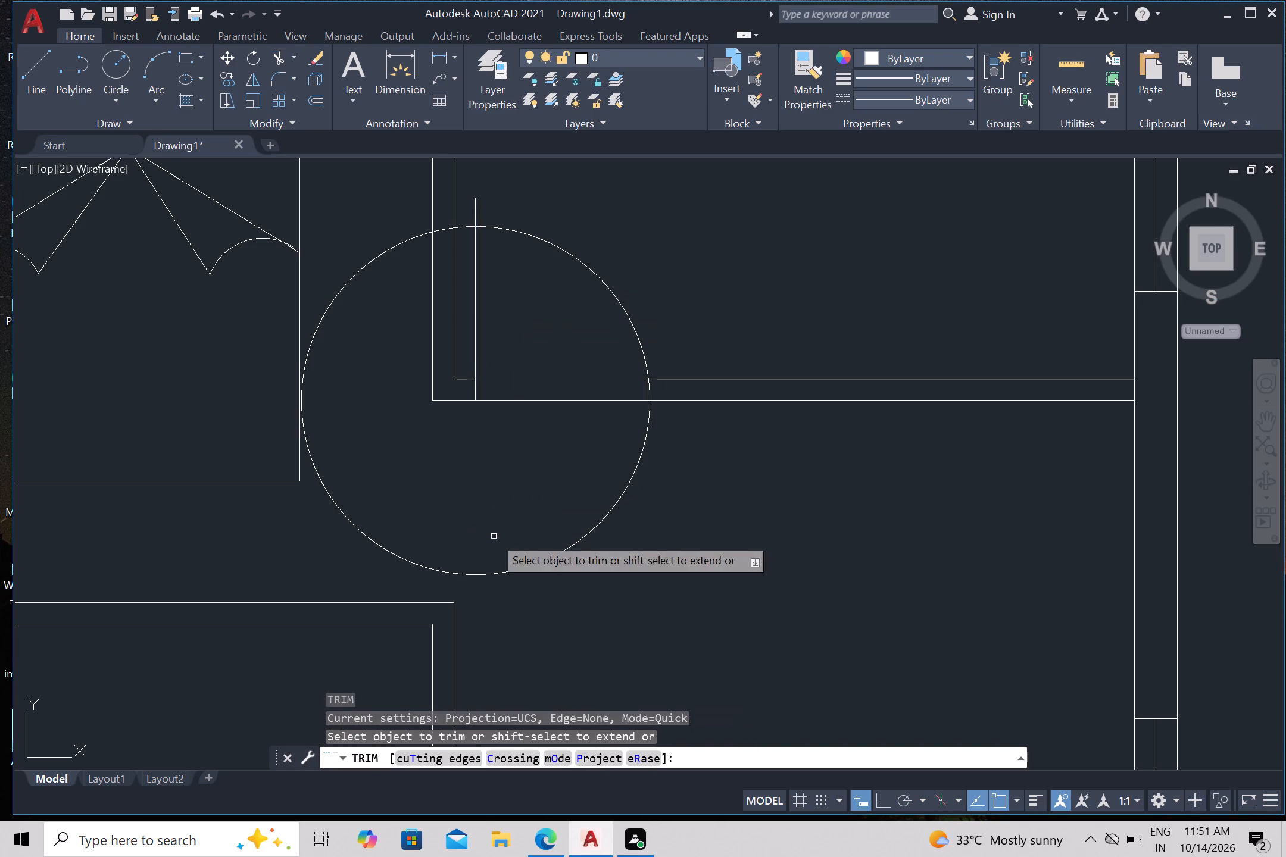
{"action": "left_click", "coordinate": [552, 556]}
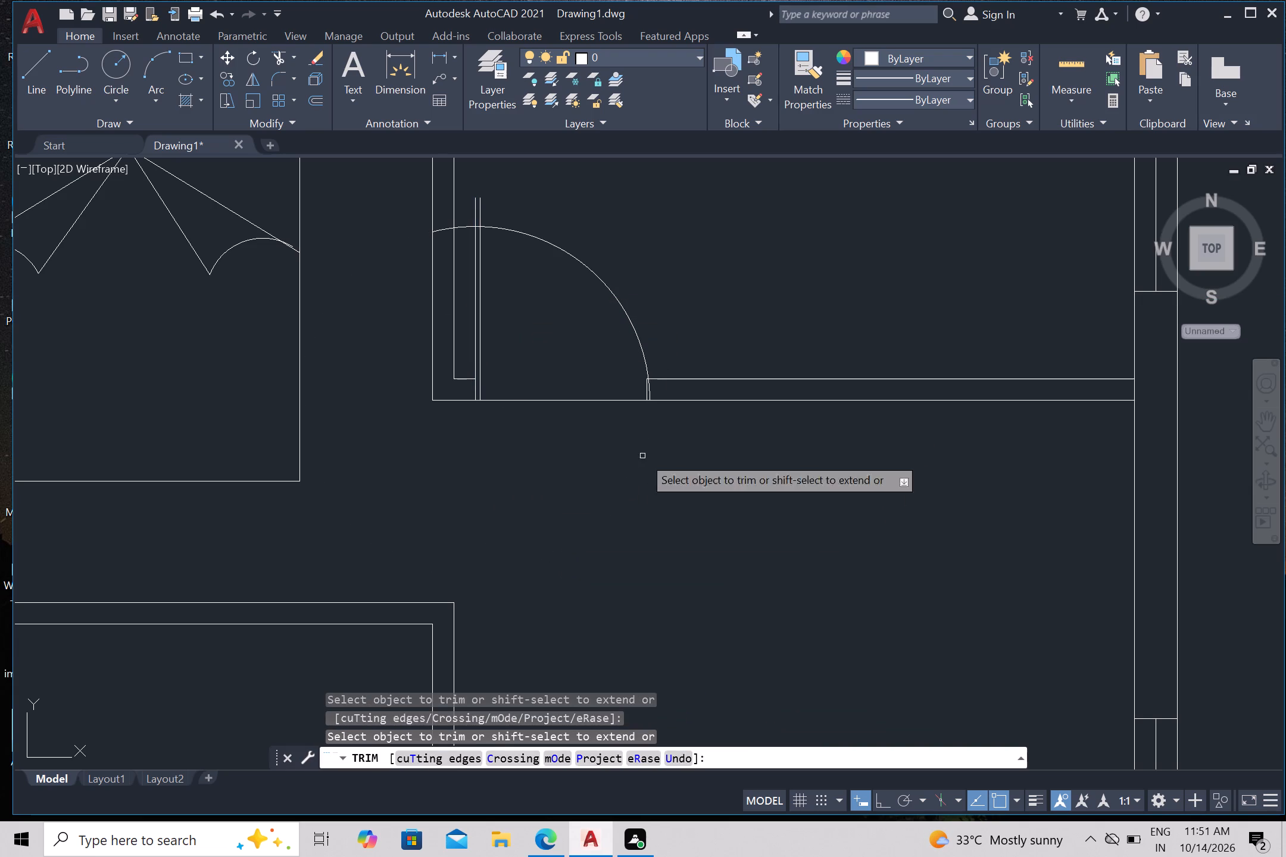
{"action": "scroll", "coordinate": [648, 387], "scroll_direction": "up", "scroll_amount": 1}
{"action": "left_click", "coordinate": [648, 387]}
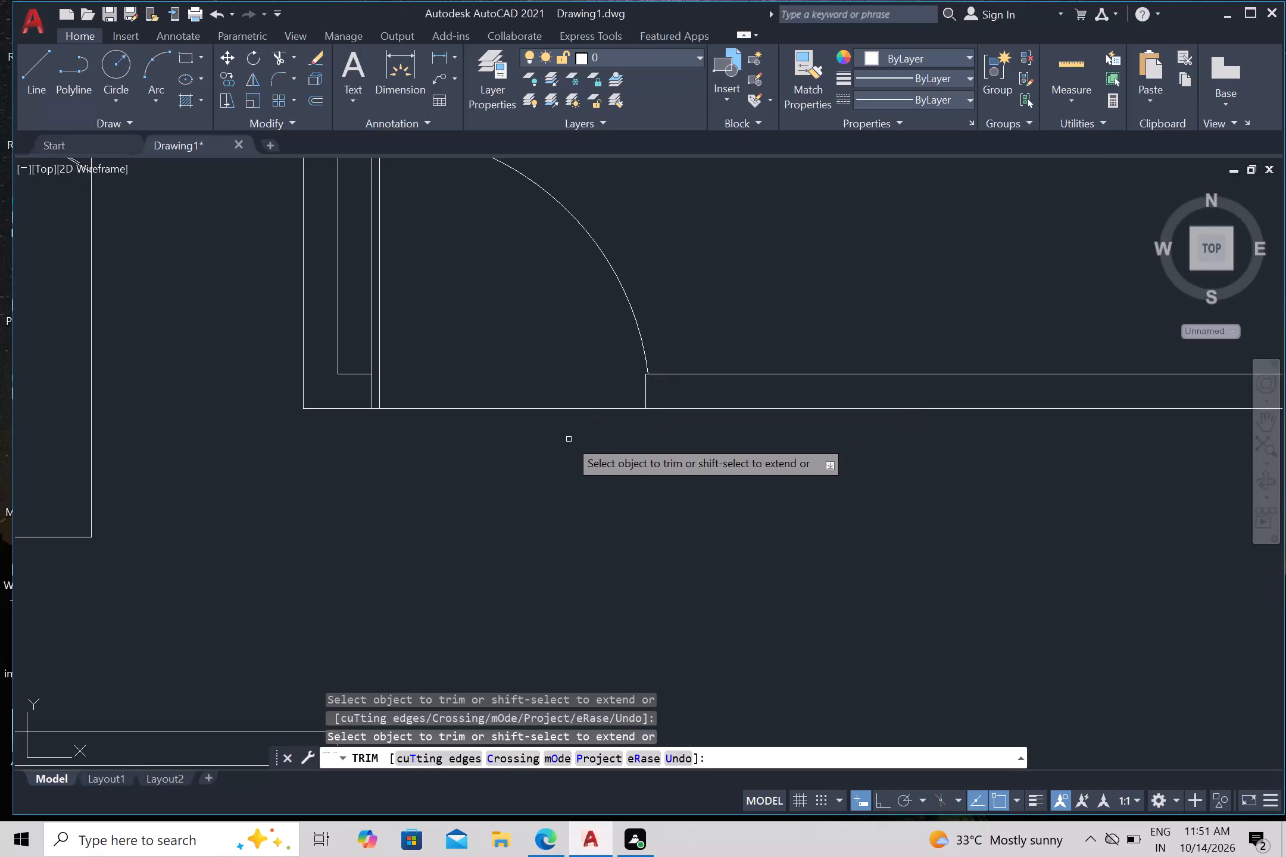
Trim the ends of both door-leaf lines above the arc and the arc pieces left of the leaf, leaving a quarter-circle door swing.
{"action": "scroll", "coordinate": [569, 439], "scroll_direction": "down", "scroll_amount": 1}
{"action": "left_click", "coordinate": [435, 237]}
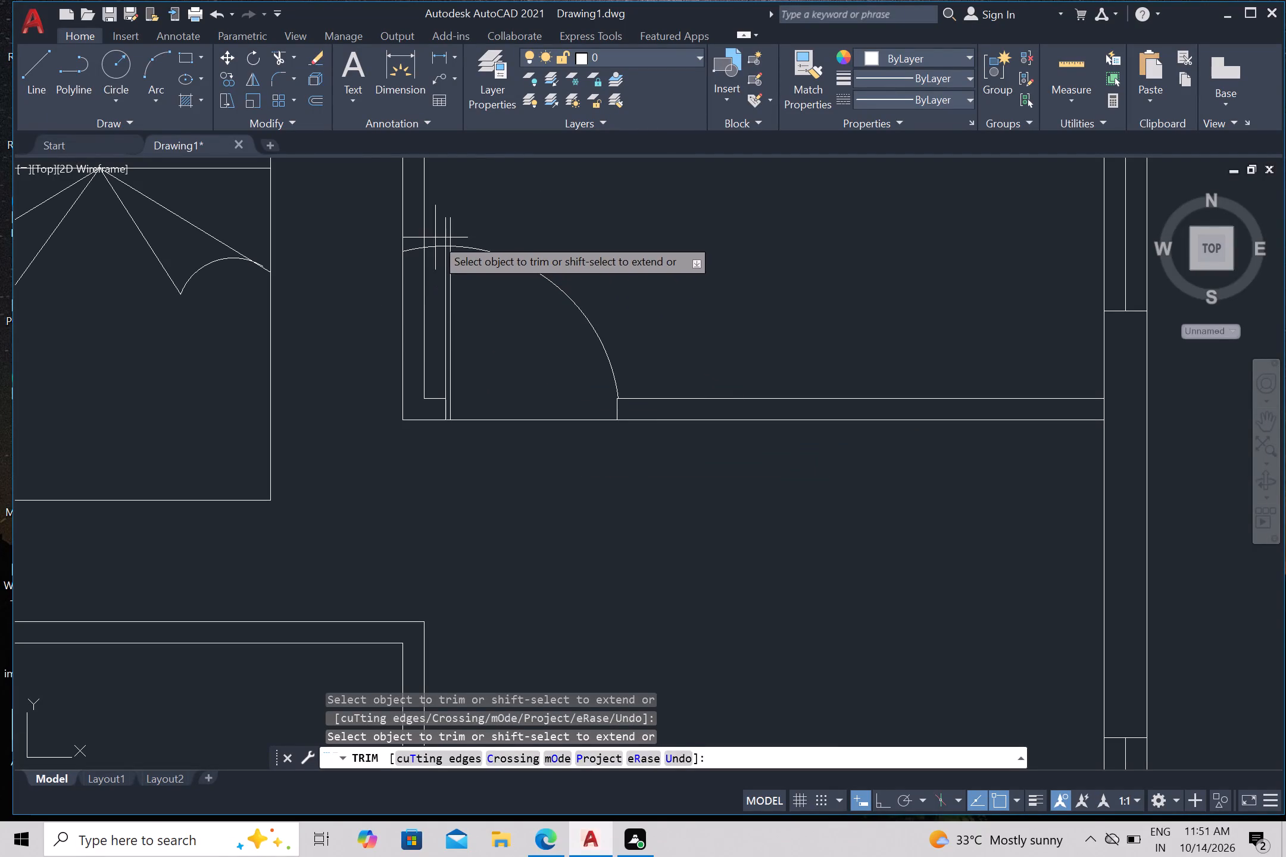
{"action": "left_click", "coordinate": [456, 229]}
{"action": "left_click", "coordinate": [441, 237]}
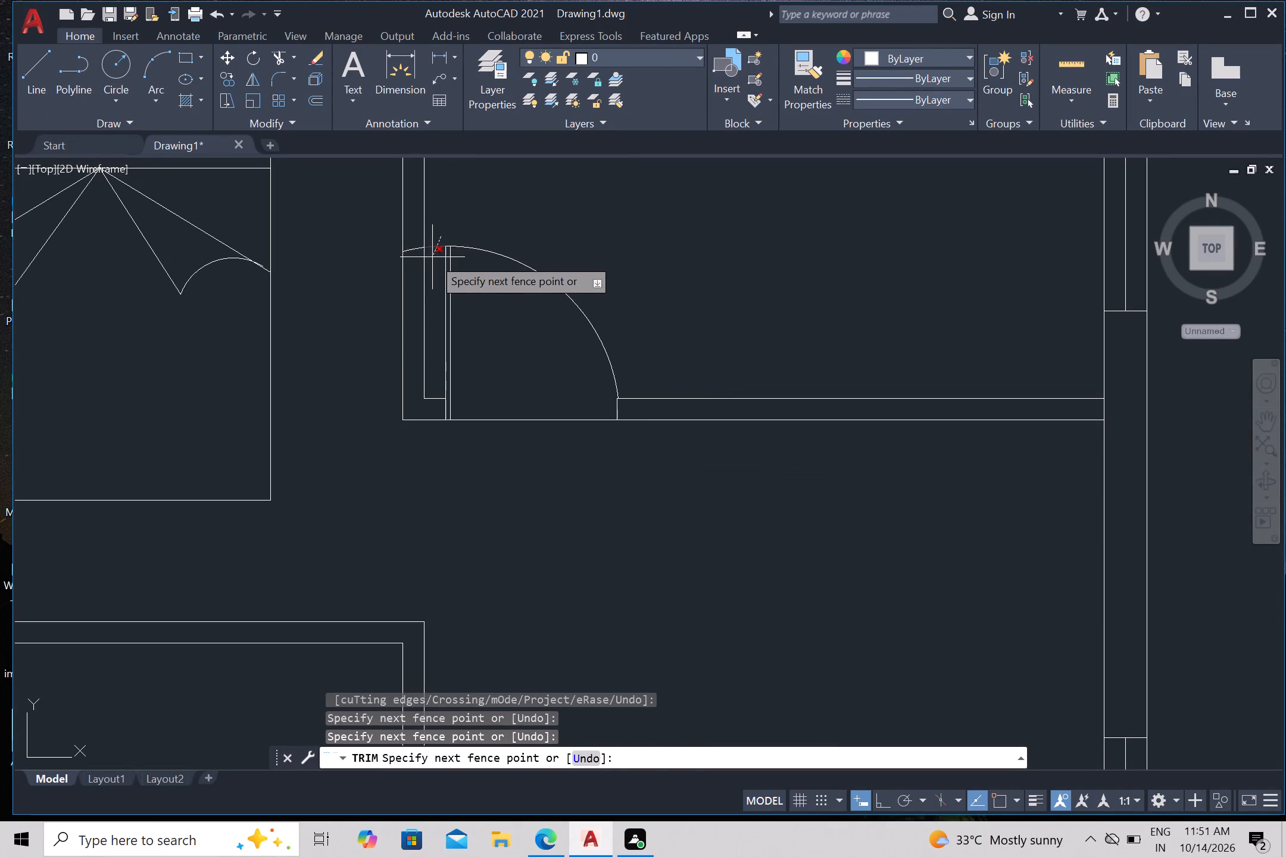
{"action": "left_click", "coordinate": [435, 259]}
{"action": "left_click", "coordinate": [414, 258]}
{"action": "left_click", "coordinate": [407, 243]}
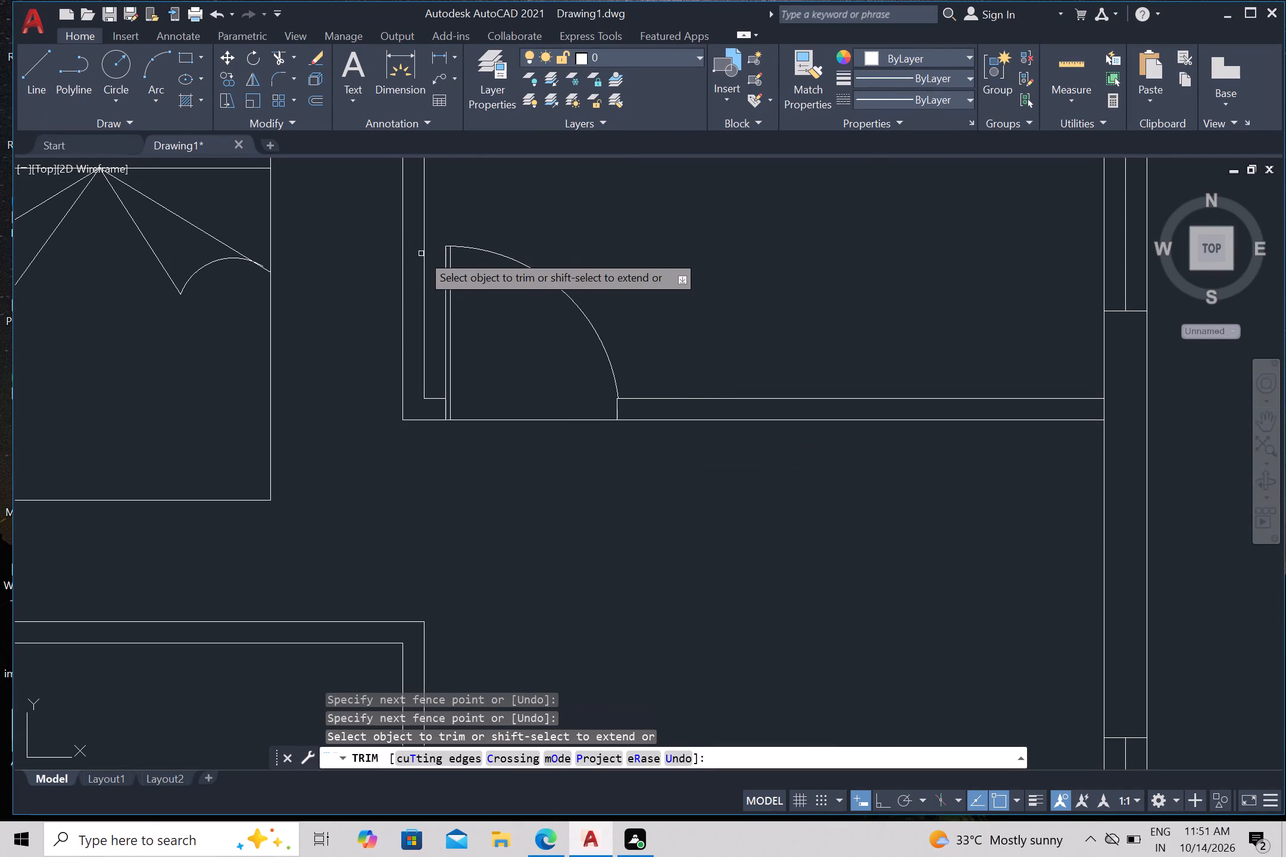
{"action": "scroll", "coordinate": [421, 258], "scroll_direction": "down", "scroll_amount": 2}
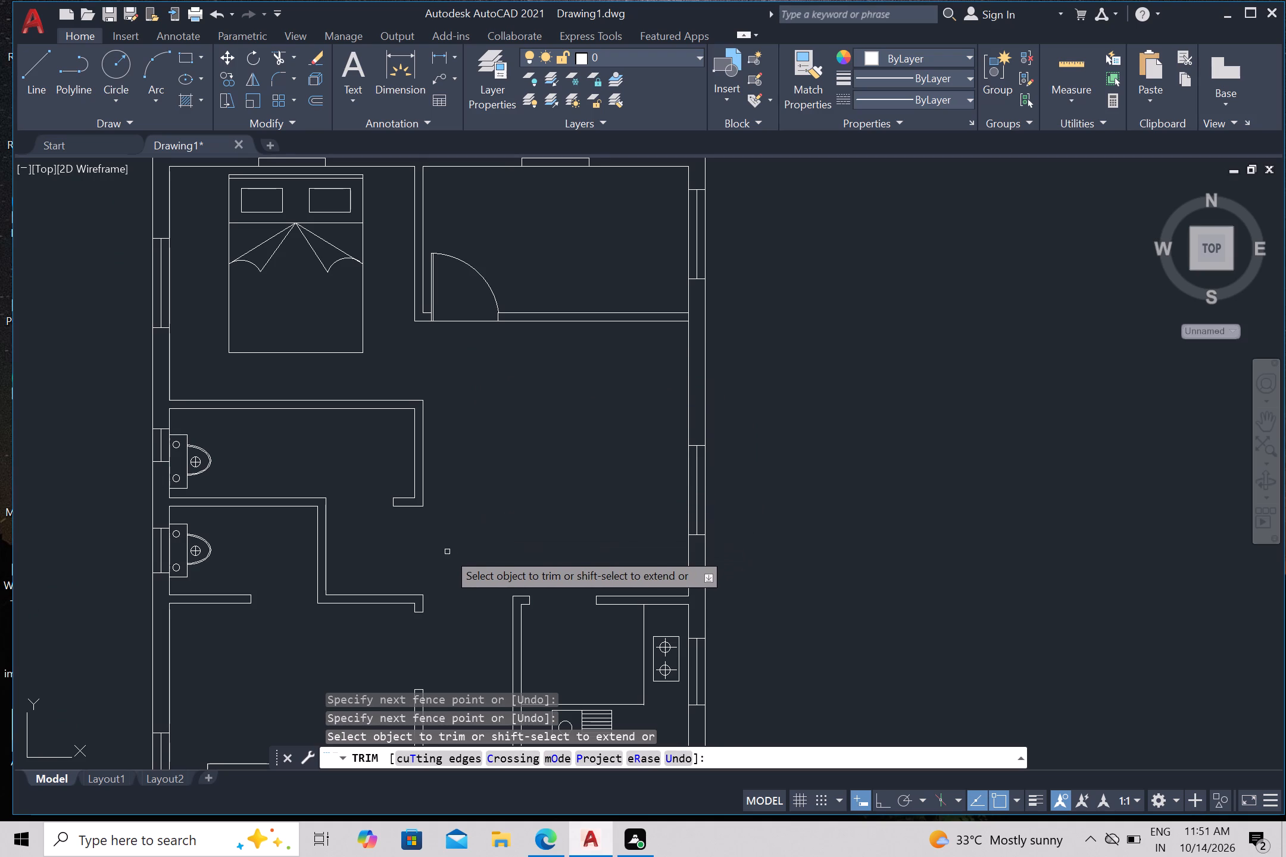
{"action": "scroll", "coordinate": [445, 554], "scroll_direction": "down", "scroll_amount": 1}
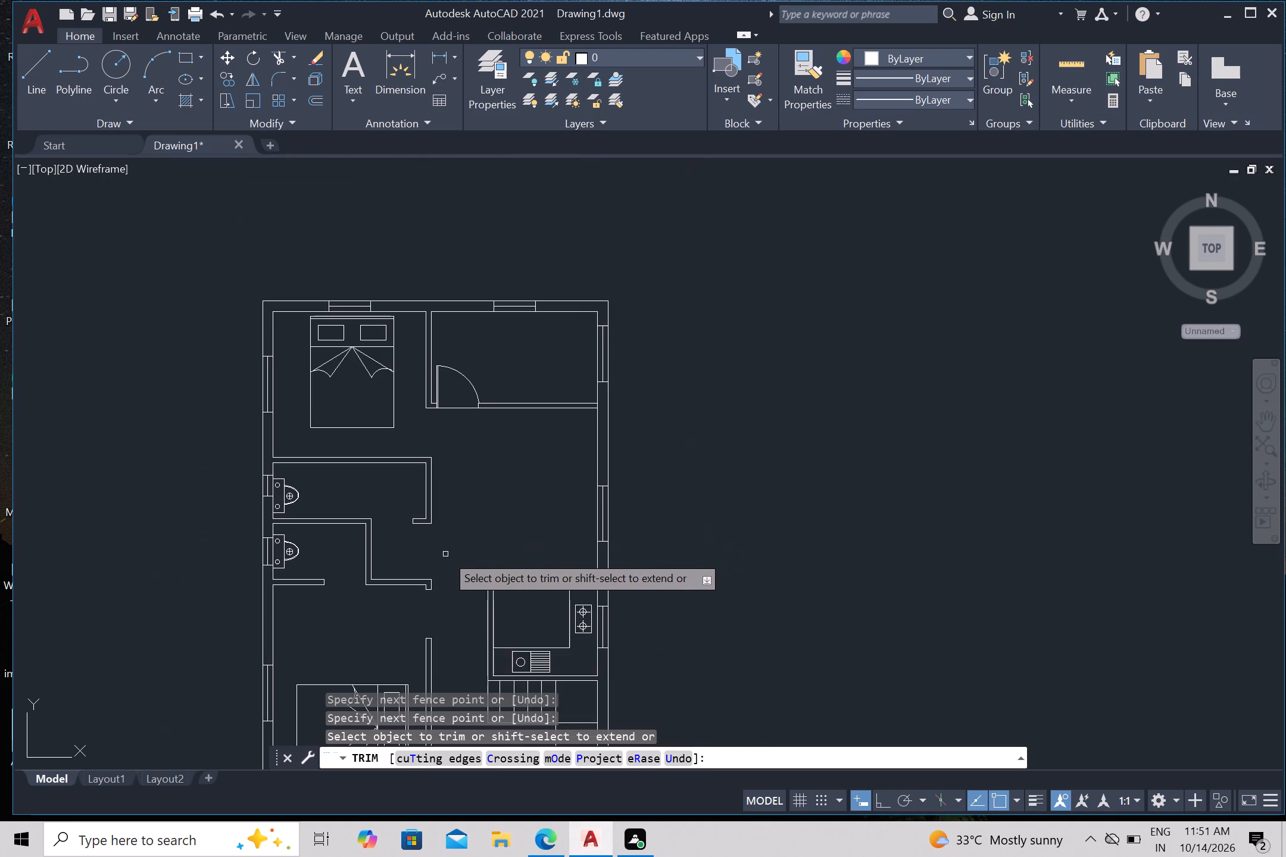
{"action": "middle_click_drag", "start_coordinate": [433, 610], "coordinate": [573, 476]}
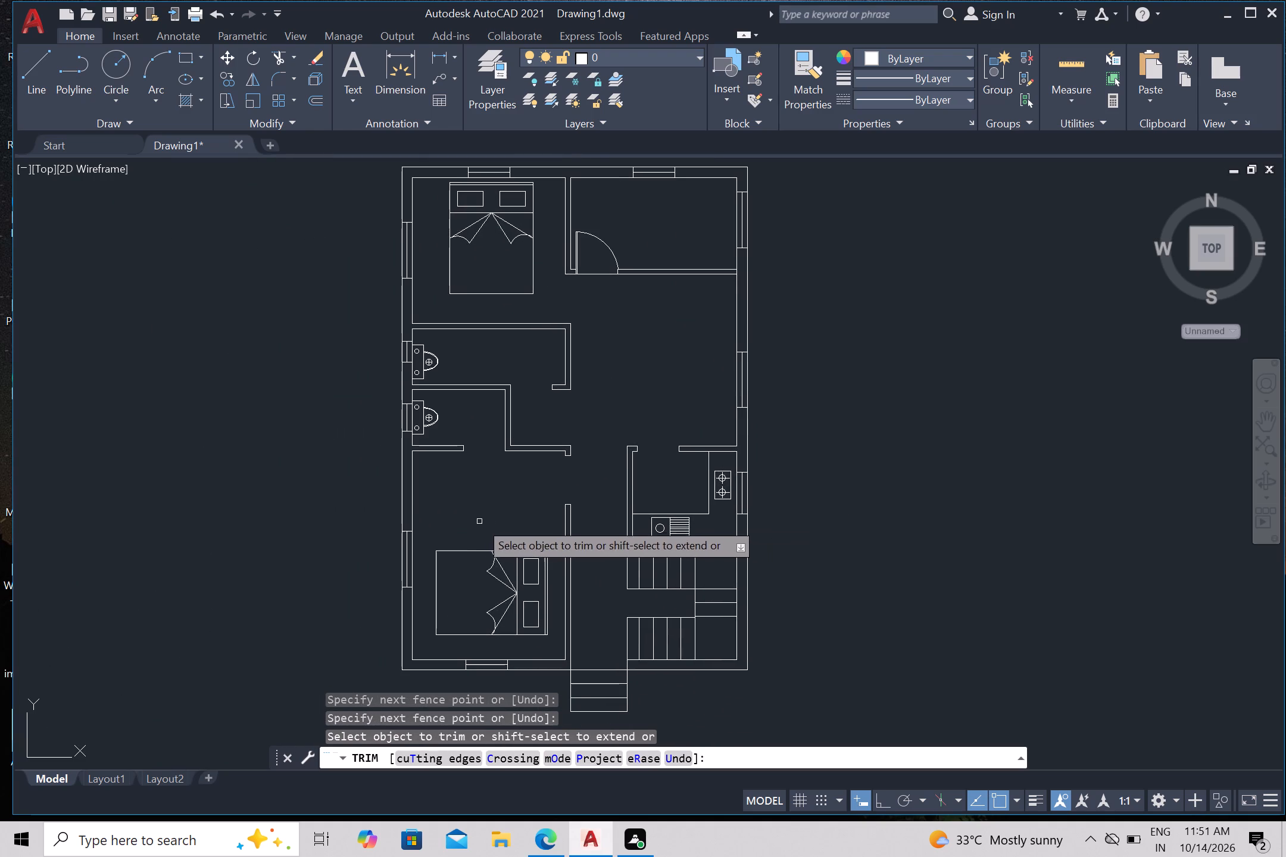
Draw a circle of about 3'-6 1/2" radius centred on the upper jamb's lower-left corner at the lower bedroom doorway.
{"action": "key", "text": "Escape"}
{"action": "left_click", "coordinate": [116, 68]}
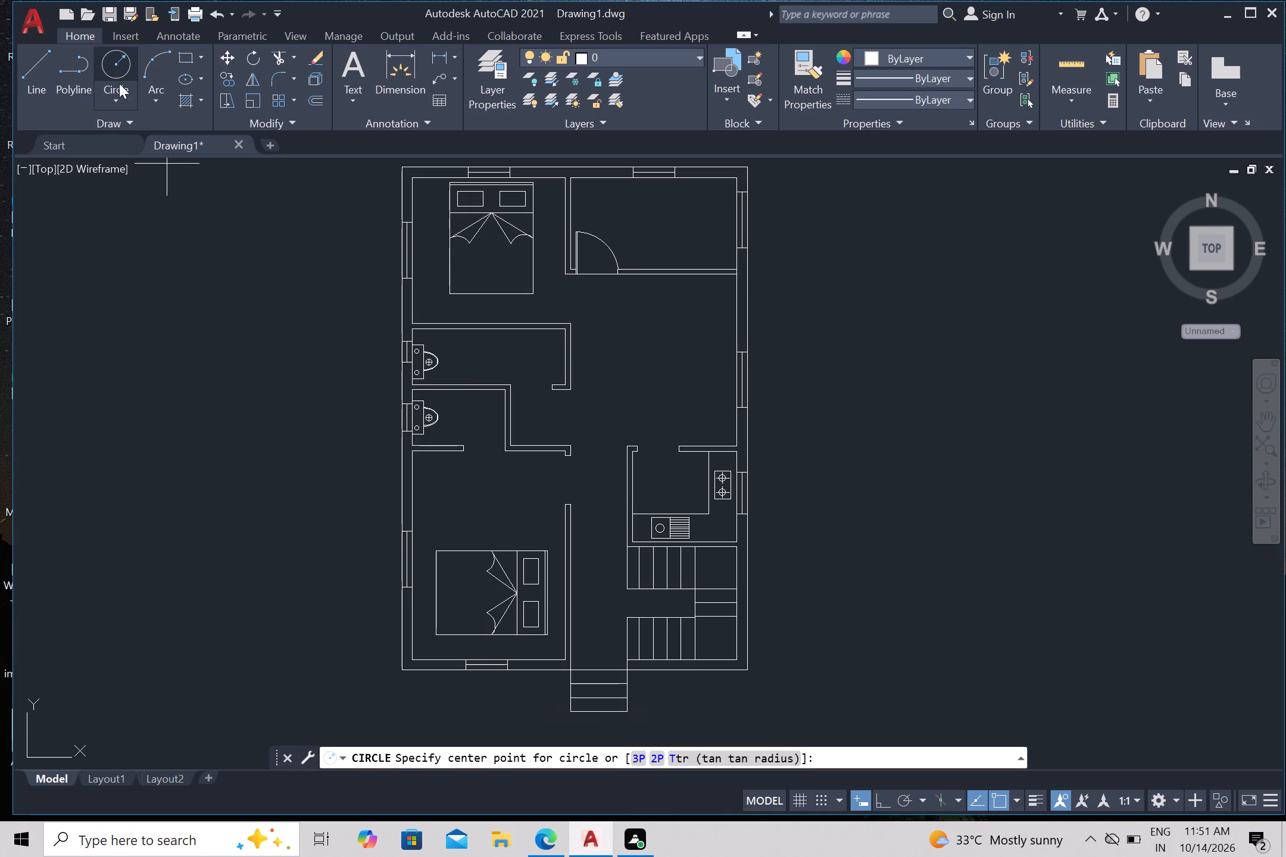
{"action": "scroll", "coordinate": [568, 465], "scroll_direction": "up", "scroll_amount": 2}
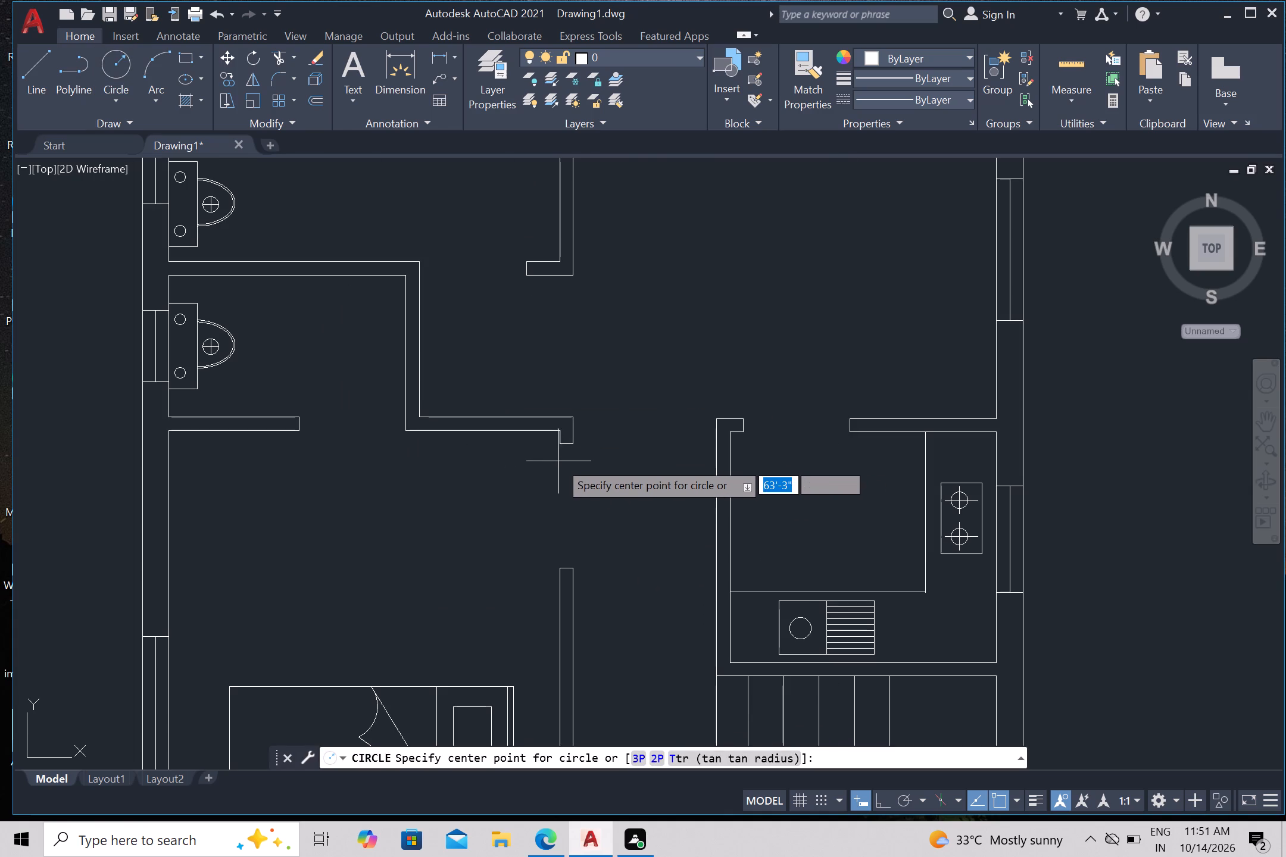
{"action": "left_click", "coordinate": [561, 445]}
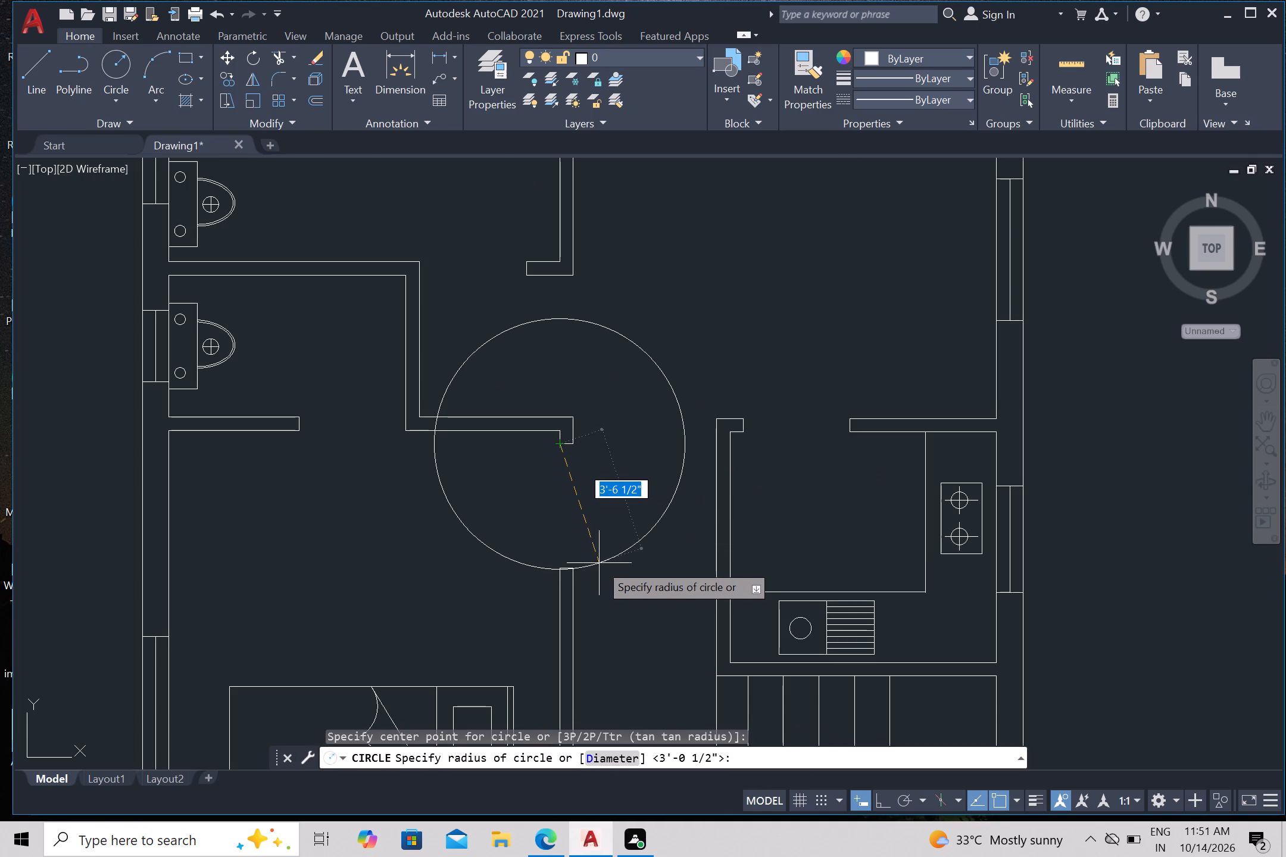
{"action": "left_click", "coordinate": [599, 563]}
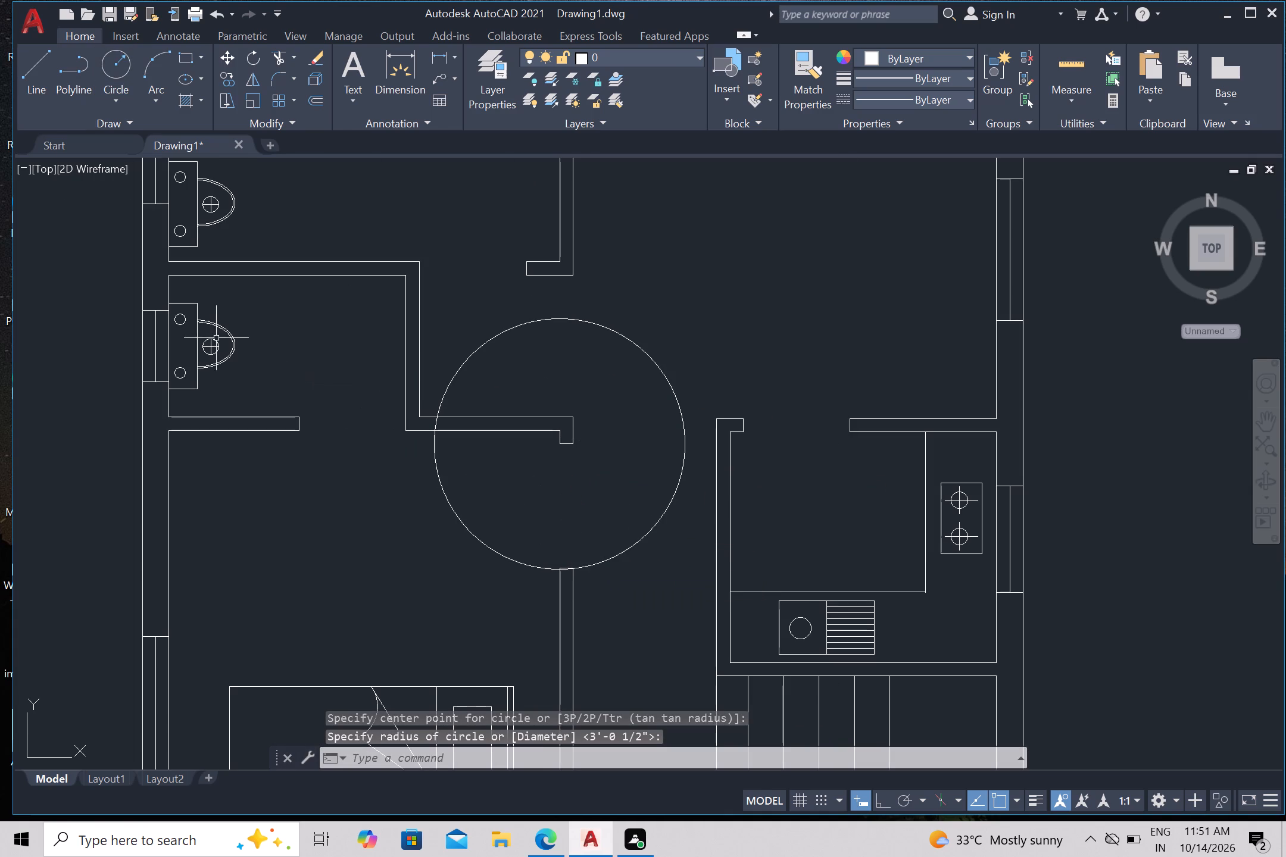
Draw a vertical line across the lower bedroom doorway, joining the hallway-side corners of its upper and lower jambs with Ortho on.
{"action": "left_click", "coordinate": [28, 70]}
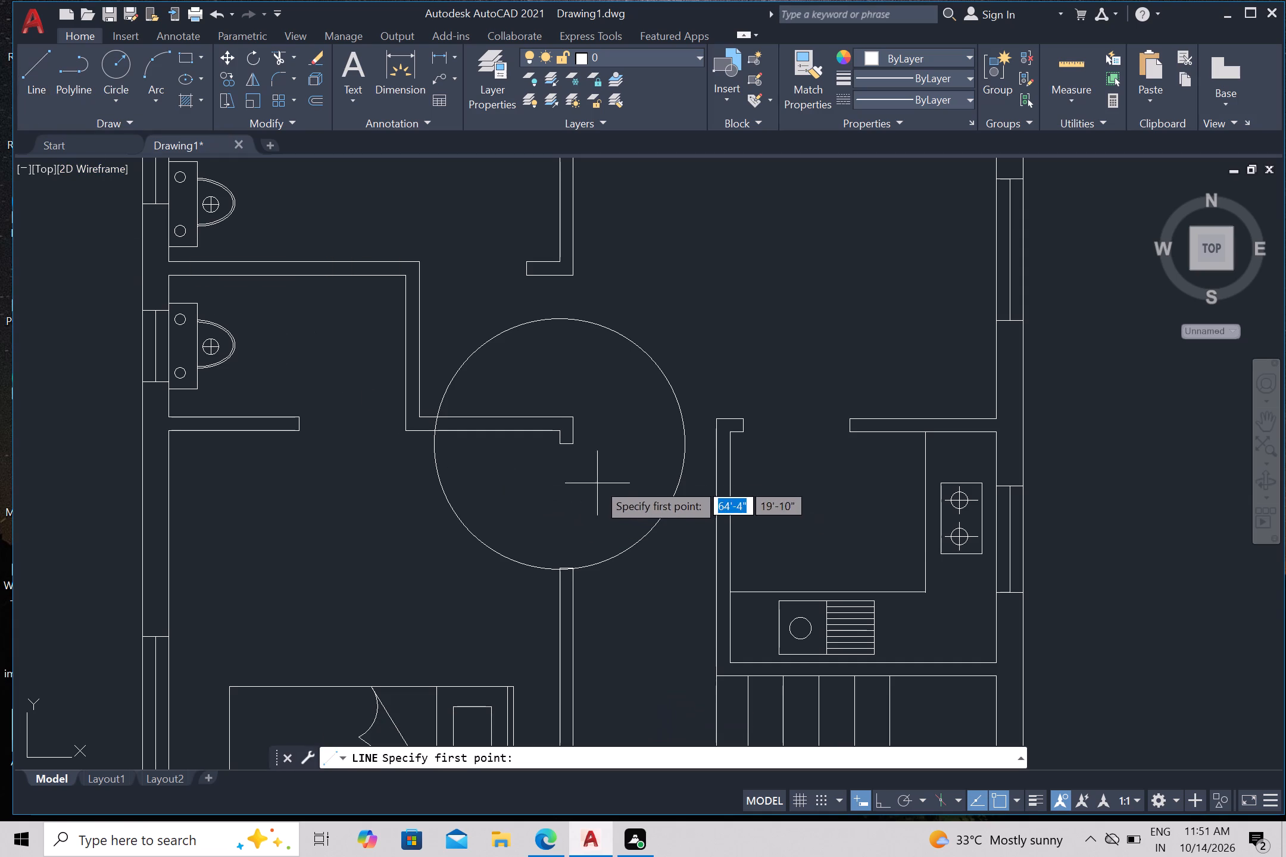
{"action": "left_click", "coordinate": [575, 447]}
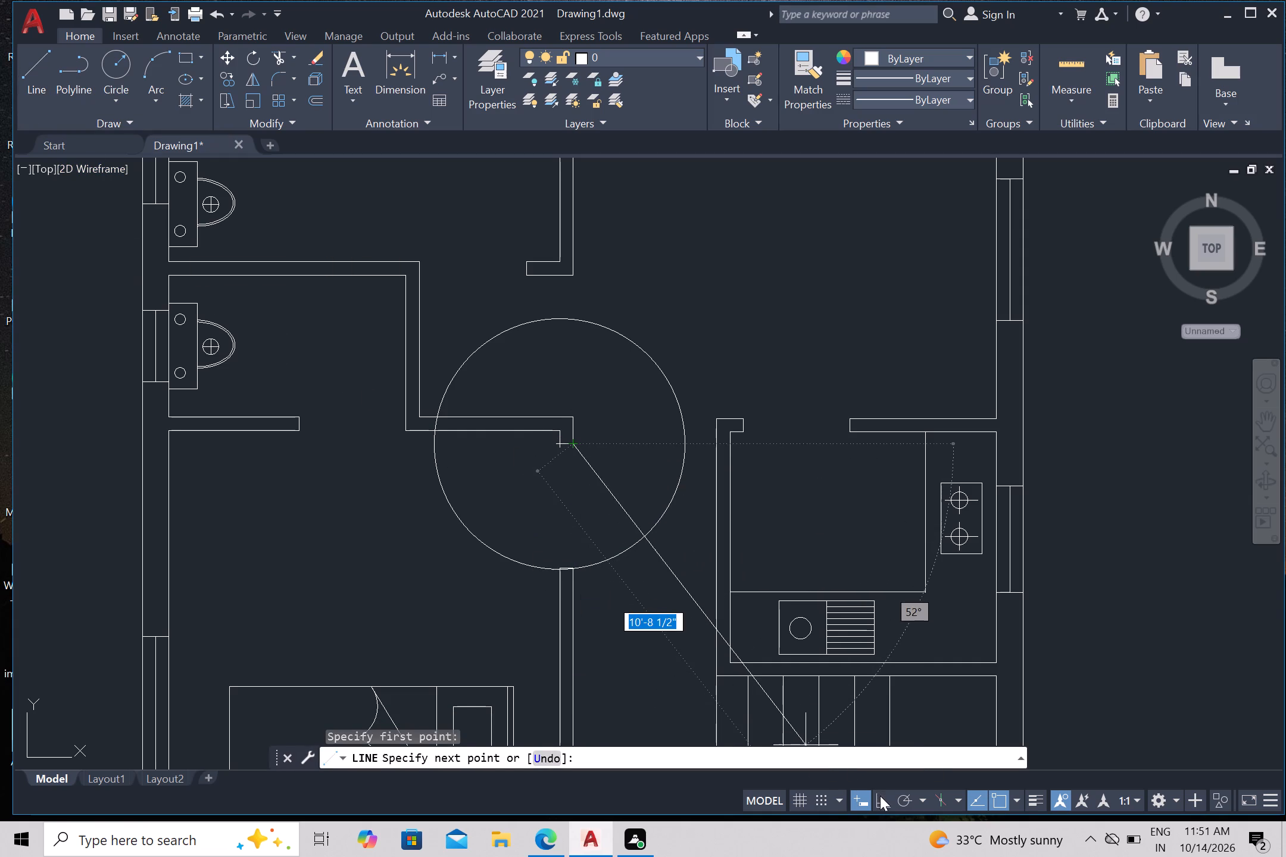
{"action": "left_click_drag", "start_coordinate": [881, 796], "coordinate": [857, 779]}
{"action": "left_click", "coordinate": [567, 570]}
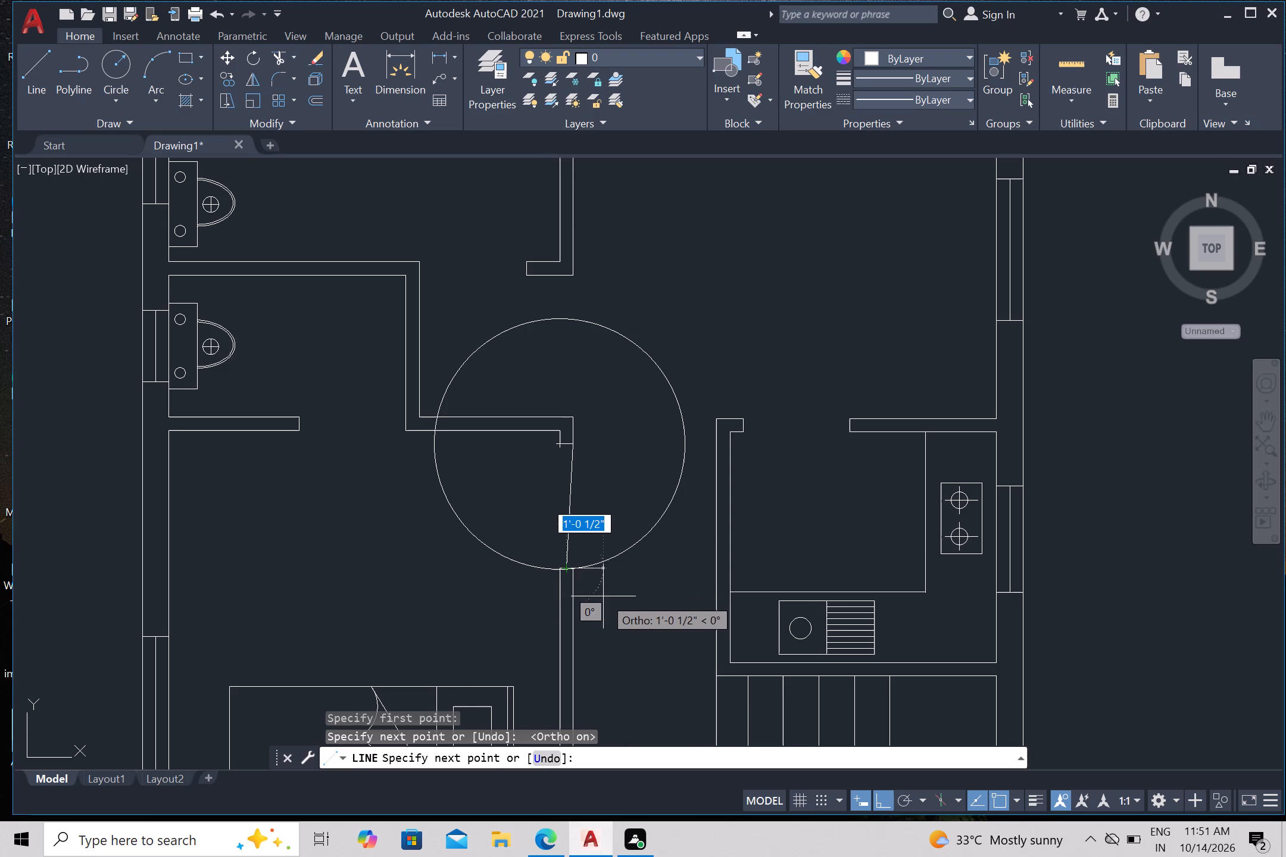
{"action": "key", "text": "ctrl+z"}
{"action": "left_click", "coordinate": [572, 570]}
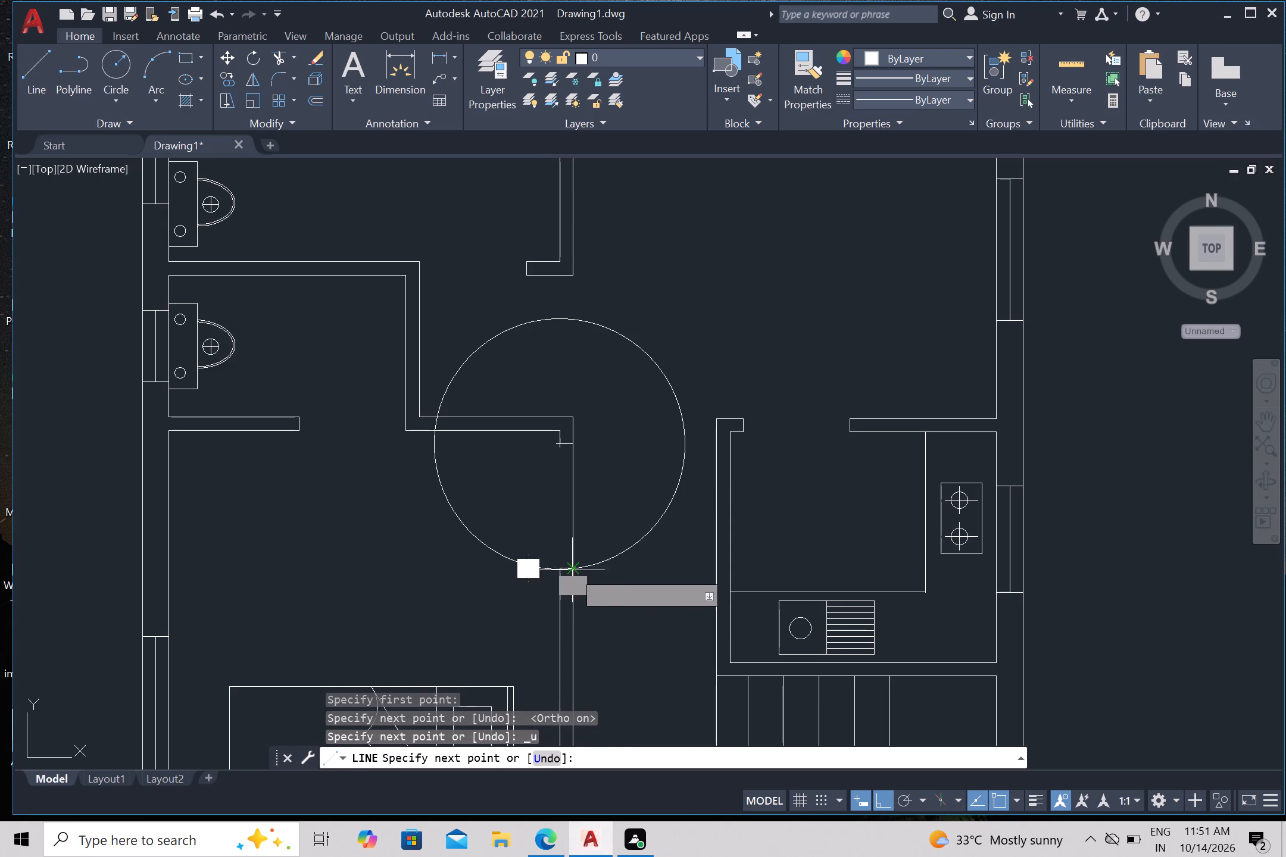
{"action": "key", "text": "Escape"}
Draw a horizontal line from the end of the upper jamb leftward into the lower bedroom, extending past the circle.
{"action": "key", "text": "l"}
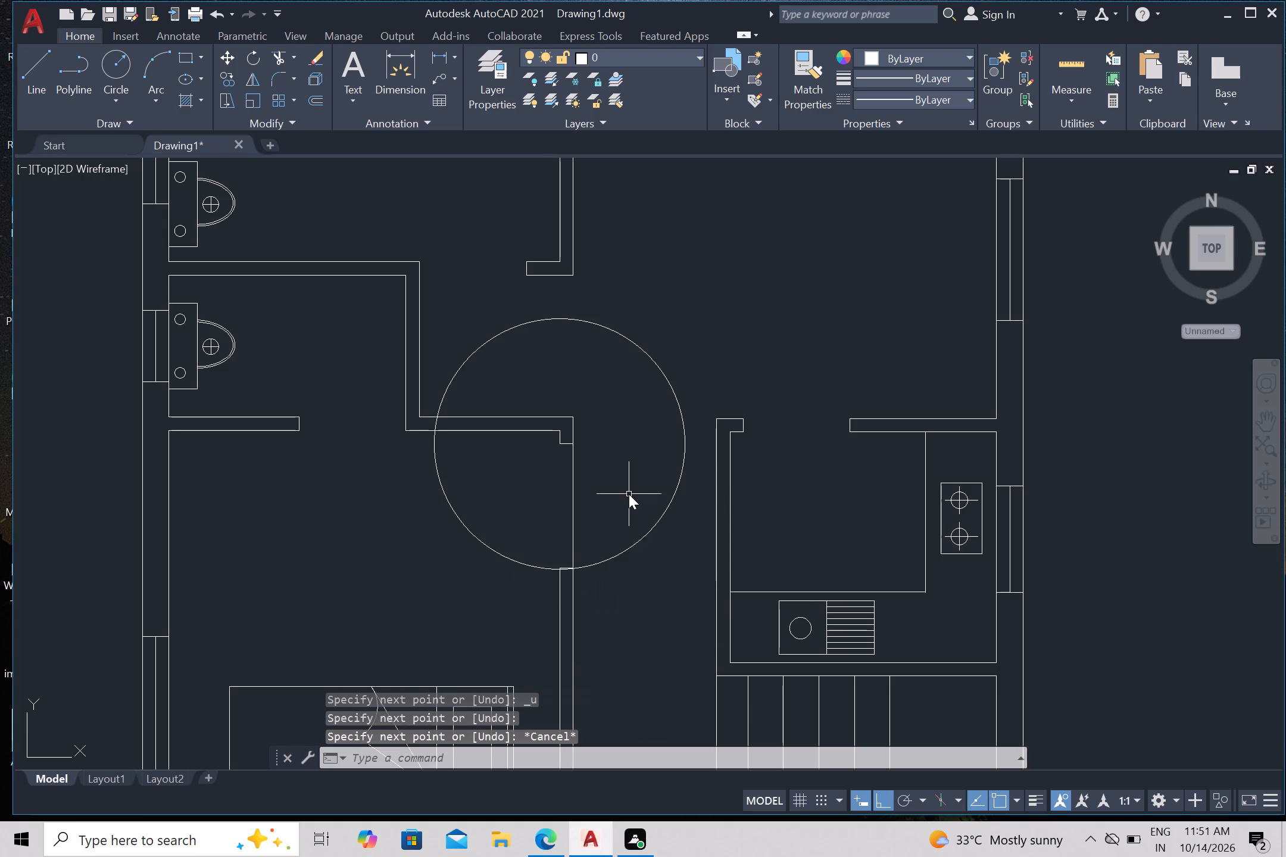
{"action": "key", "text": "Return"}
{"action": "left_click", "coordinate": [566, 444]}
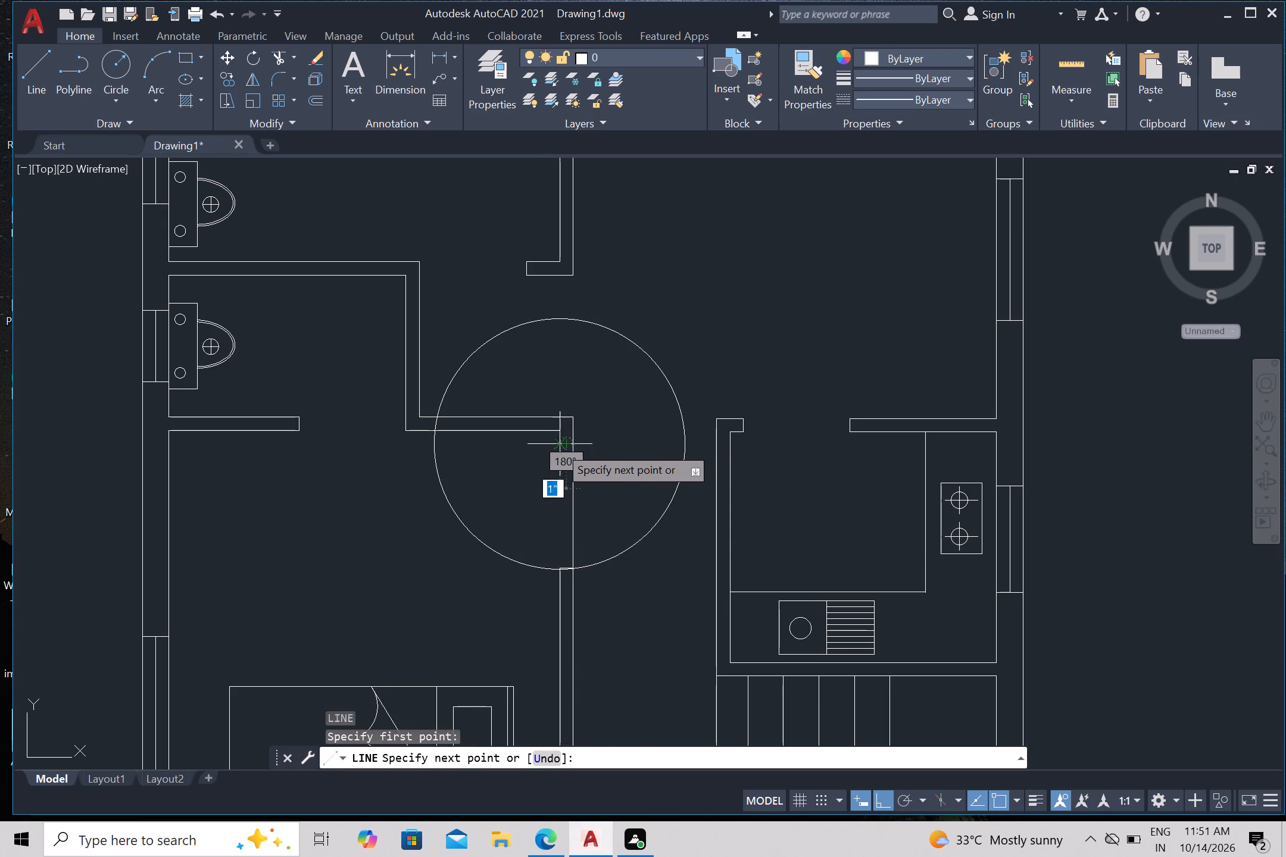
{"action": "left_click", "coordinate": [389, 485]}
{"action": "key", "text": "Return"}
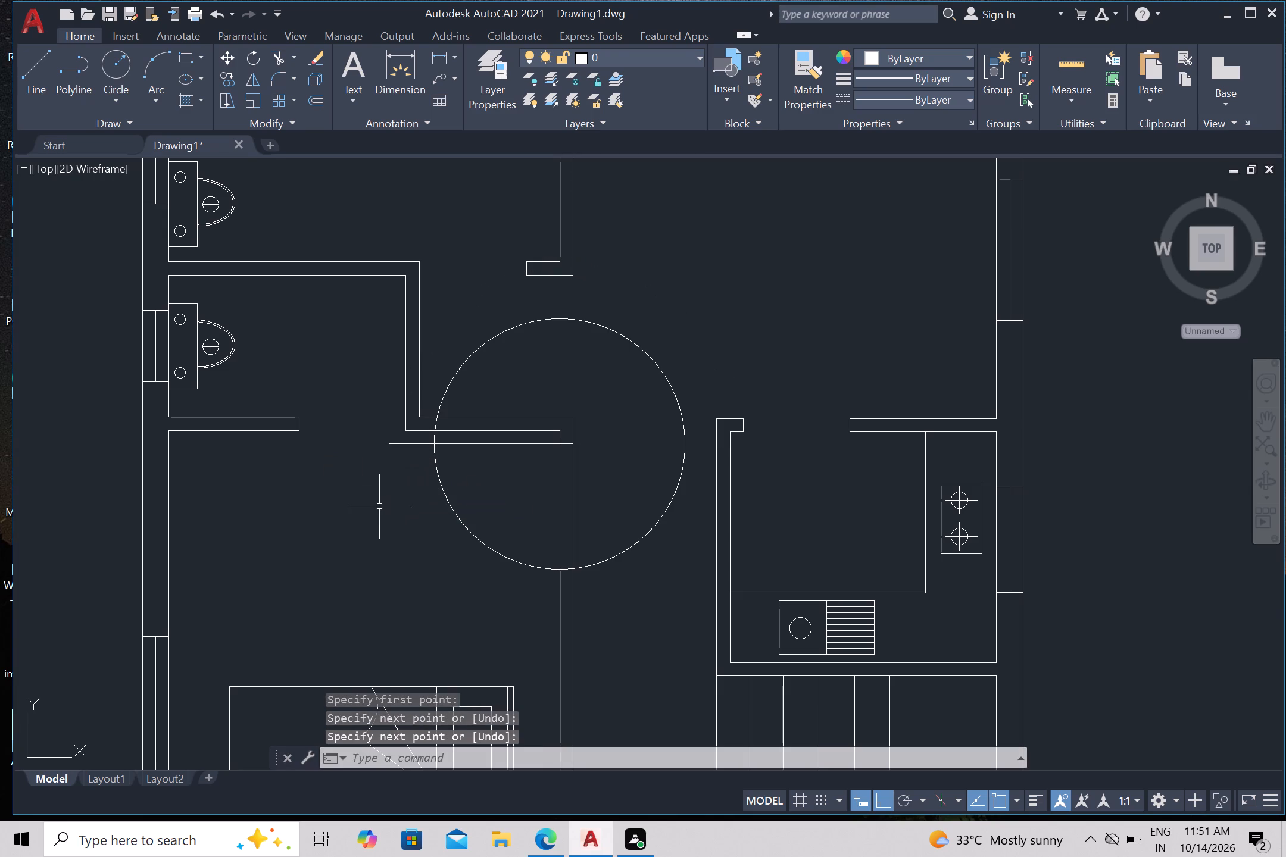
Offset the horizontal door line and the short jamb end line 1" downward to give the door leaf its thickness.
{"action": "key", "text": "o"}
{"action": "key", "text": "Return"}
{"action": "key", "text": "Return"}
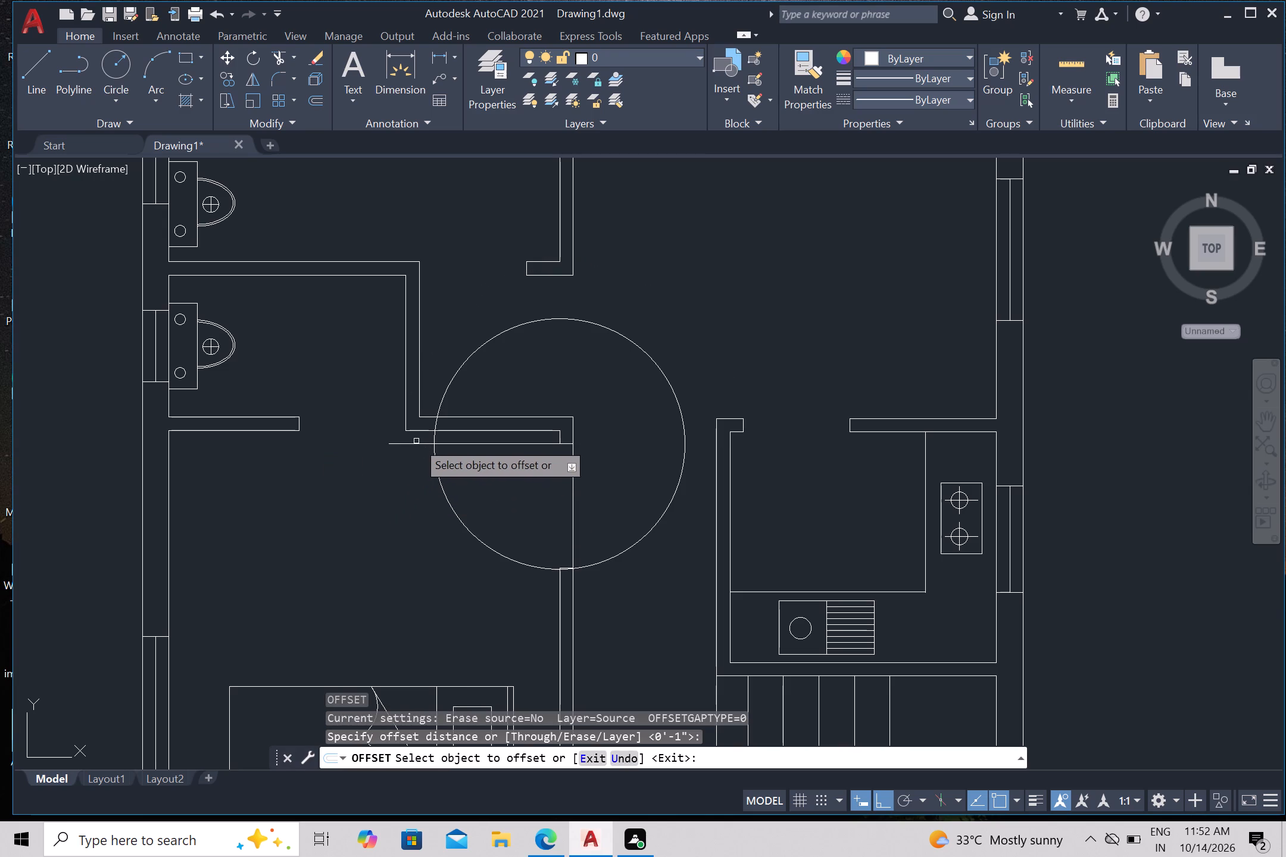
{"action": "left_click", "coordinate": [415, 443]}
{"action": "left_click", "coordinate": [402, 481]}
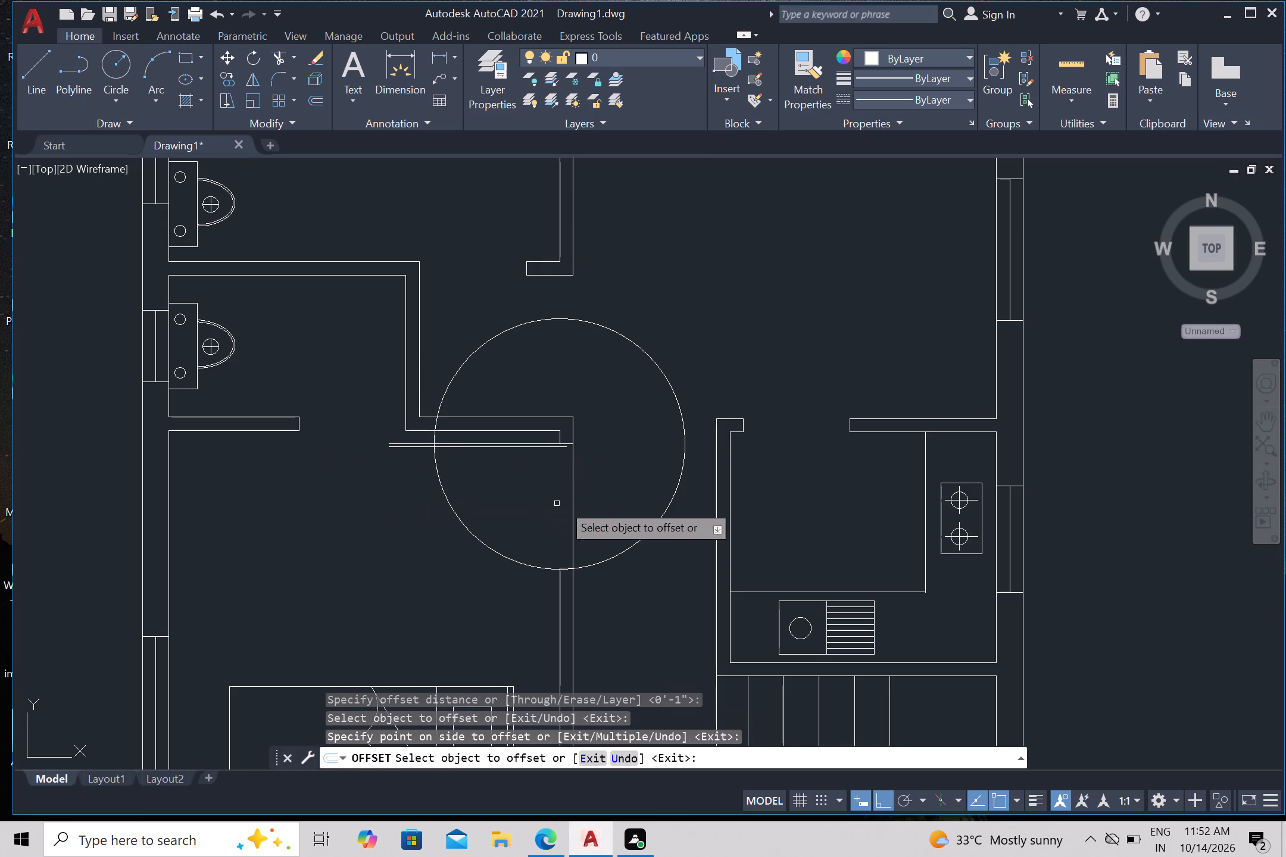
{"action": "scroll", "coordinate": [576, 439], "scroll_direction": "up", "scroll_amount": 2}
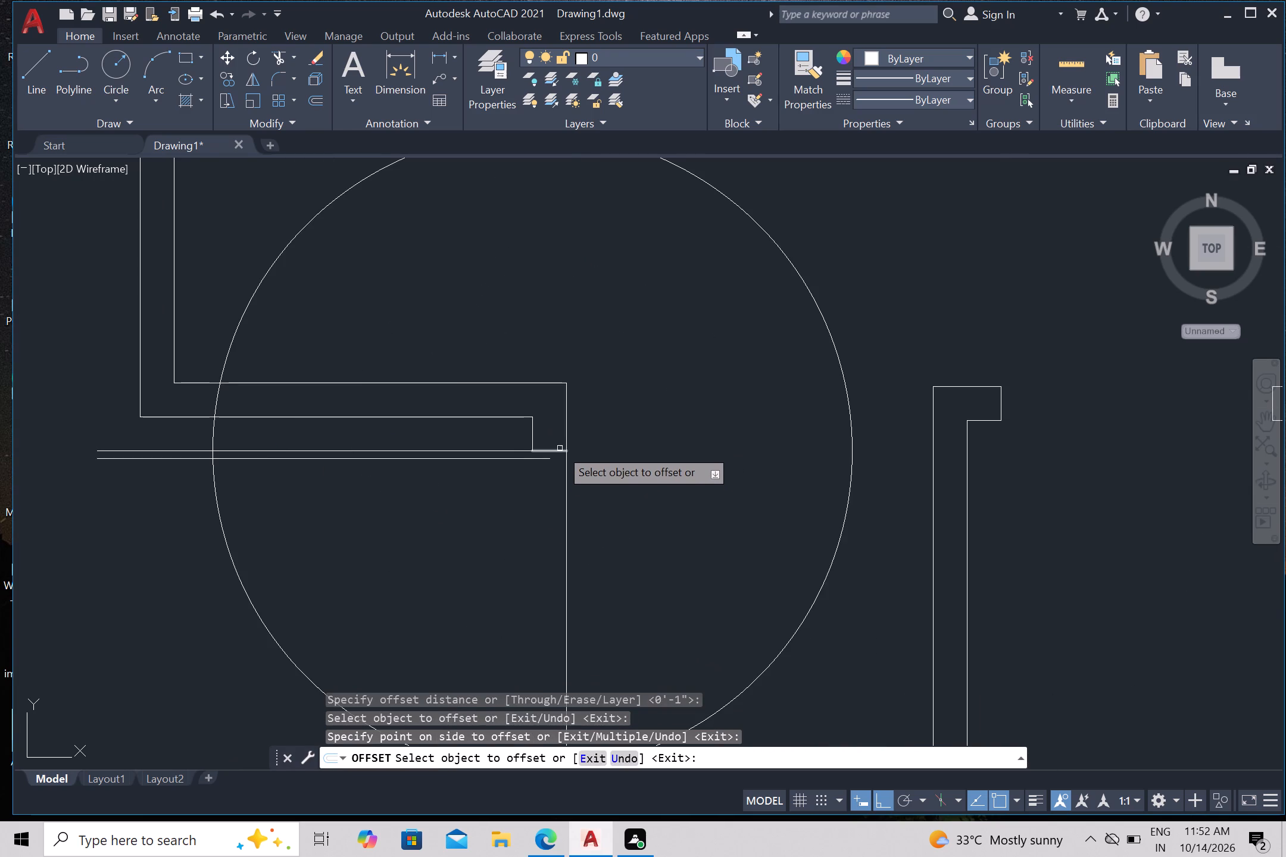
{"action": "left_click", "coordinate": [557, 450]}
{"action": "left_click_drag", "start_coordinate": [548, 496], "coordinate": [546, 511]}
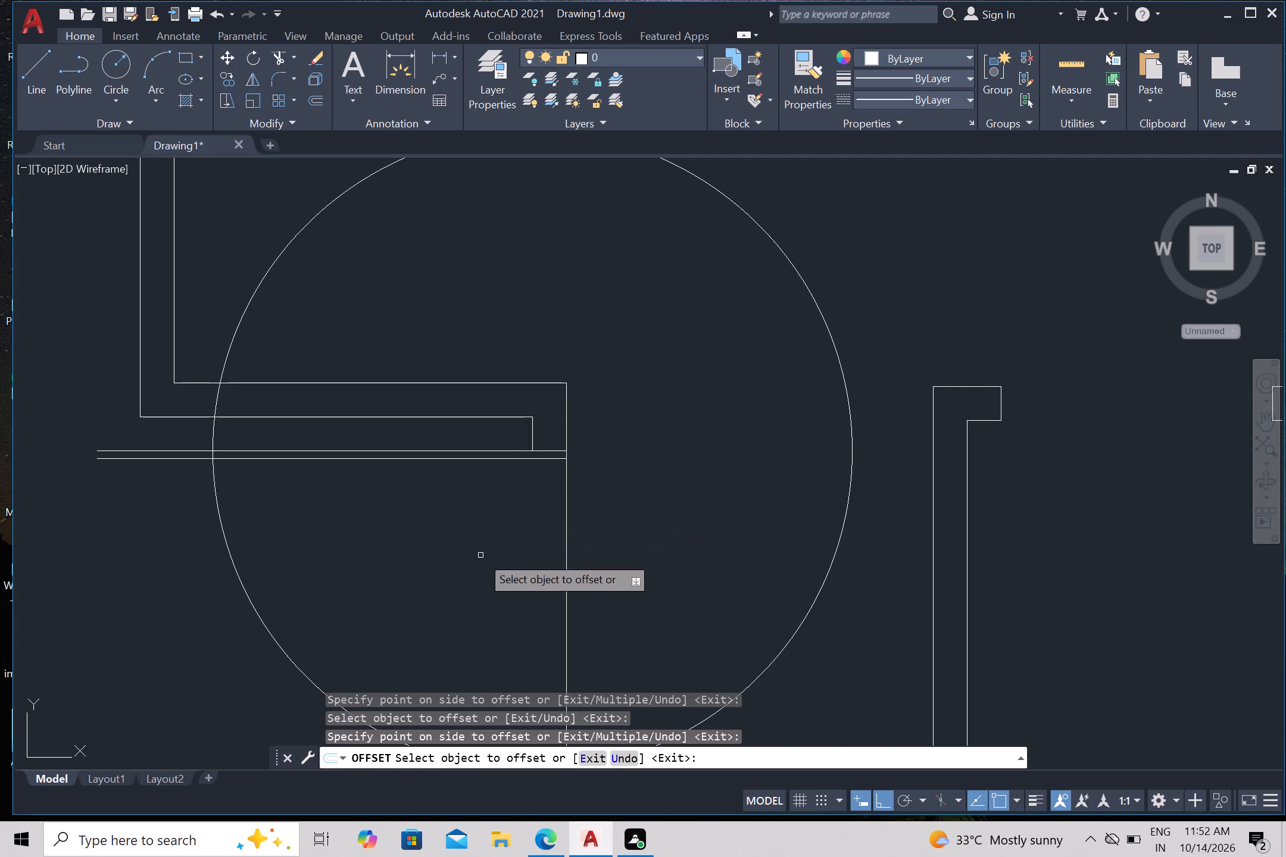
{"action": "key", "text": "Escape"}
Trim the lower bedroom door's circle to a quarter-circle swing inside the room, and trim the leaf line ends left of the arc.
{"action": "scroll", "coordinate": [480, 562], "scroll_direction": "down", "scroll_amount": 2}
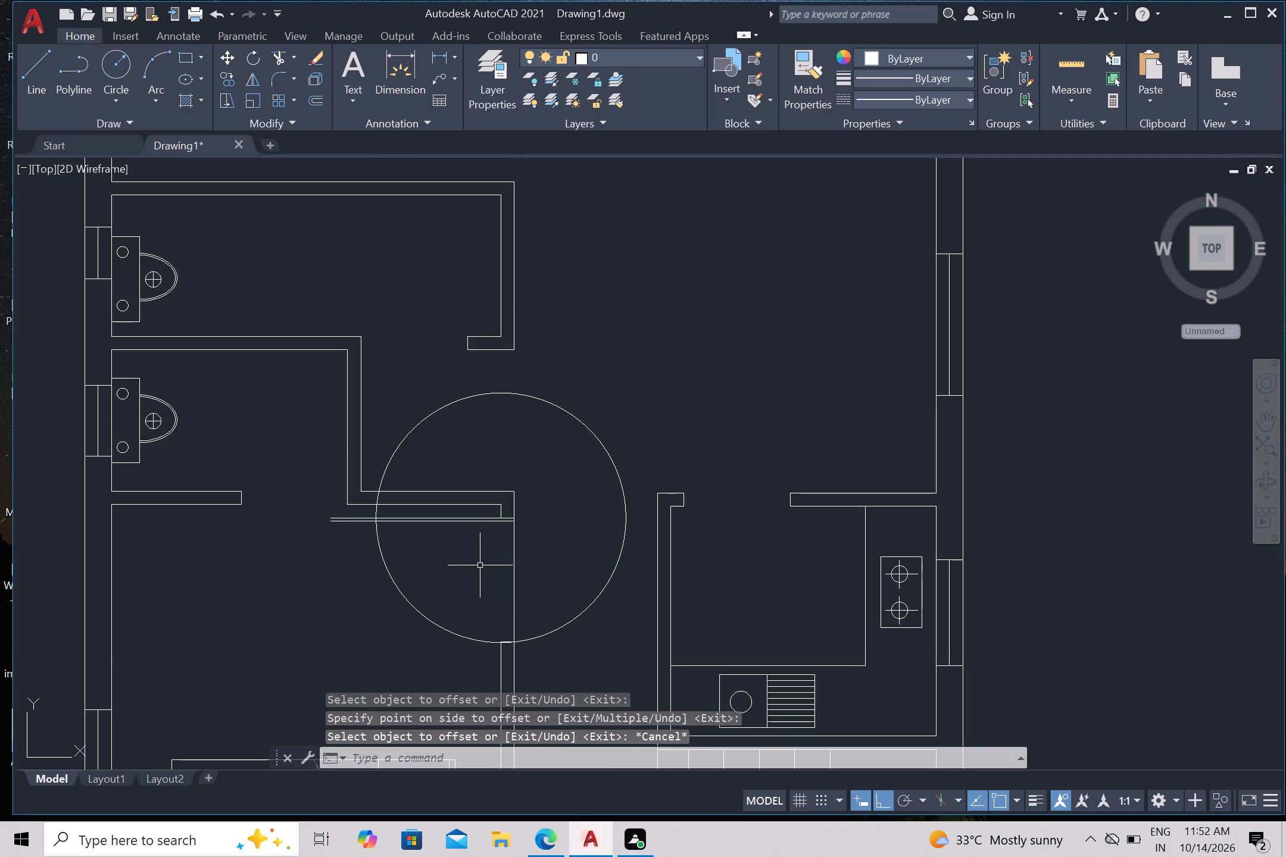
{"action": "type", "text": "tr"}
{"action": "key", "text": "Return"}
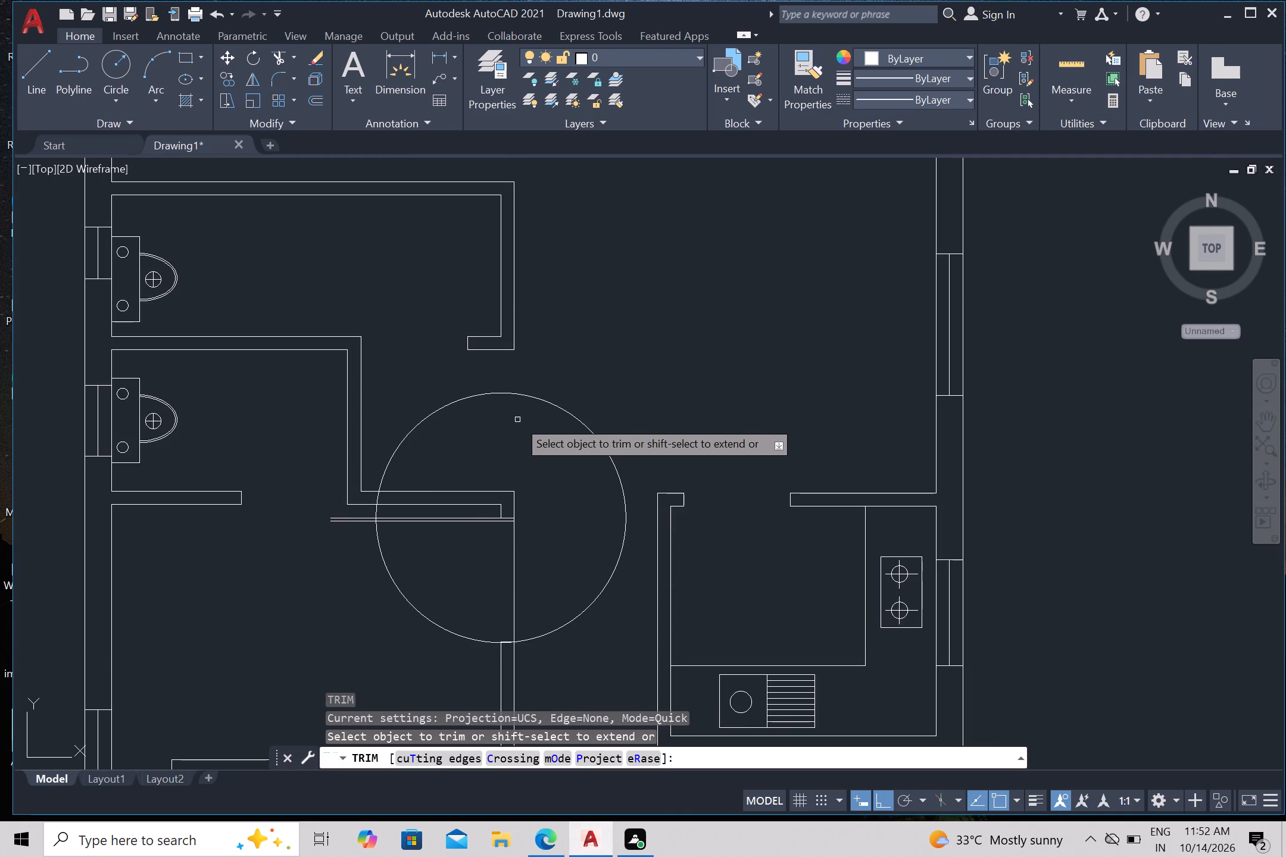
{"action": "left_click", "coordinate": [530, 394]}
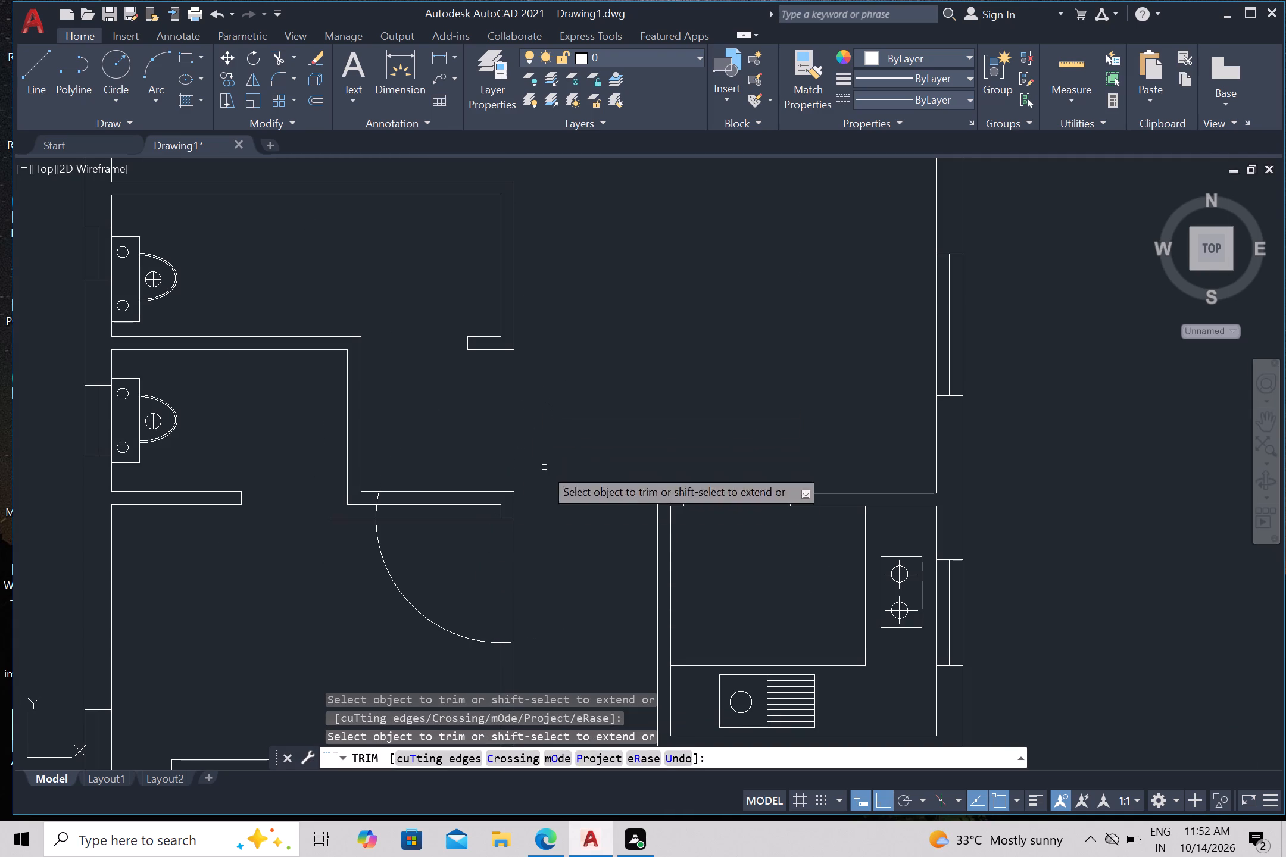
{"action": "left_click", "coordinate": [374, 508]}
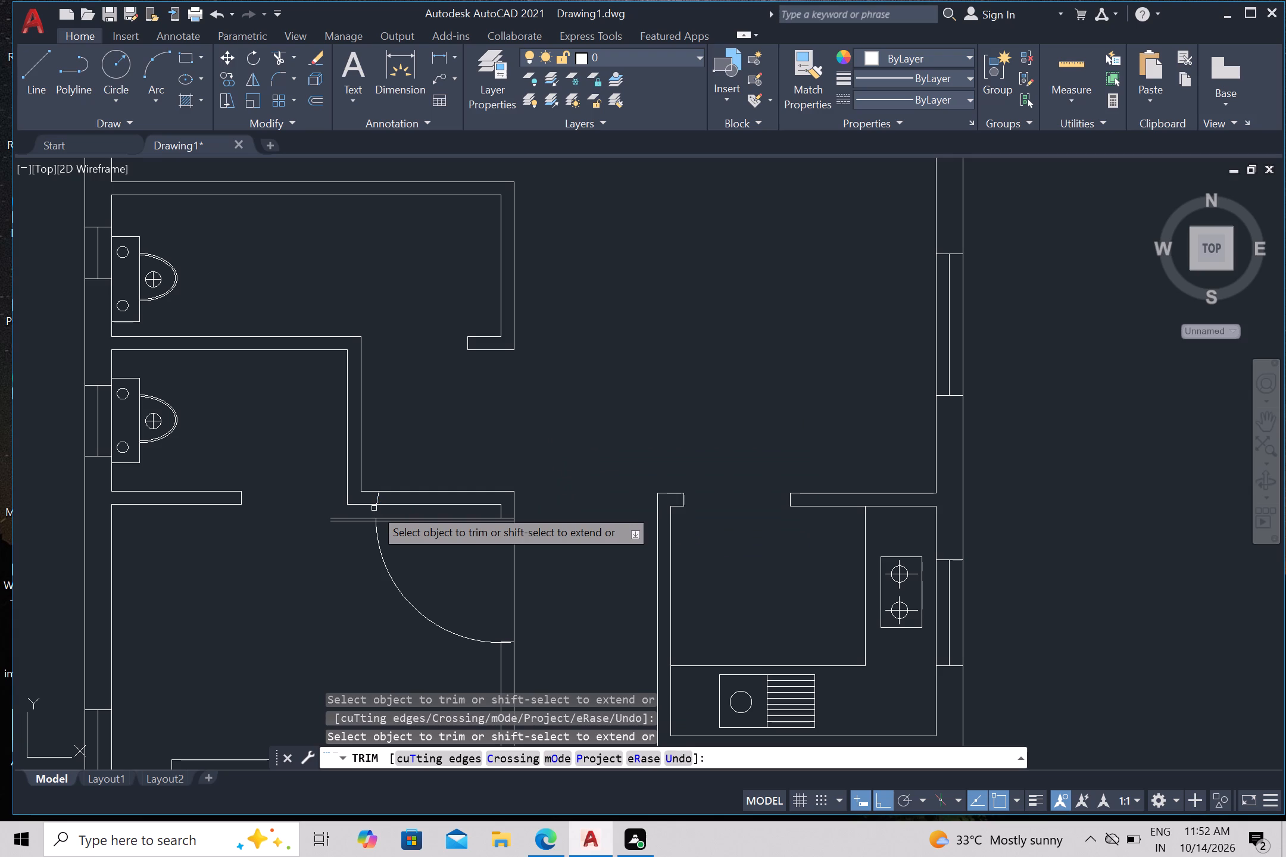
{"action": "left_click", "coordinate": [378, 502]}
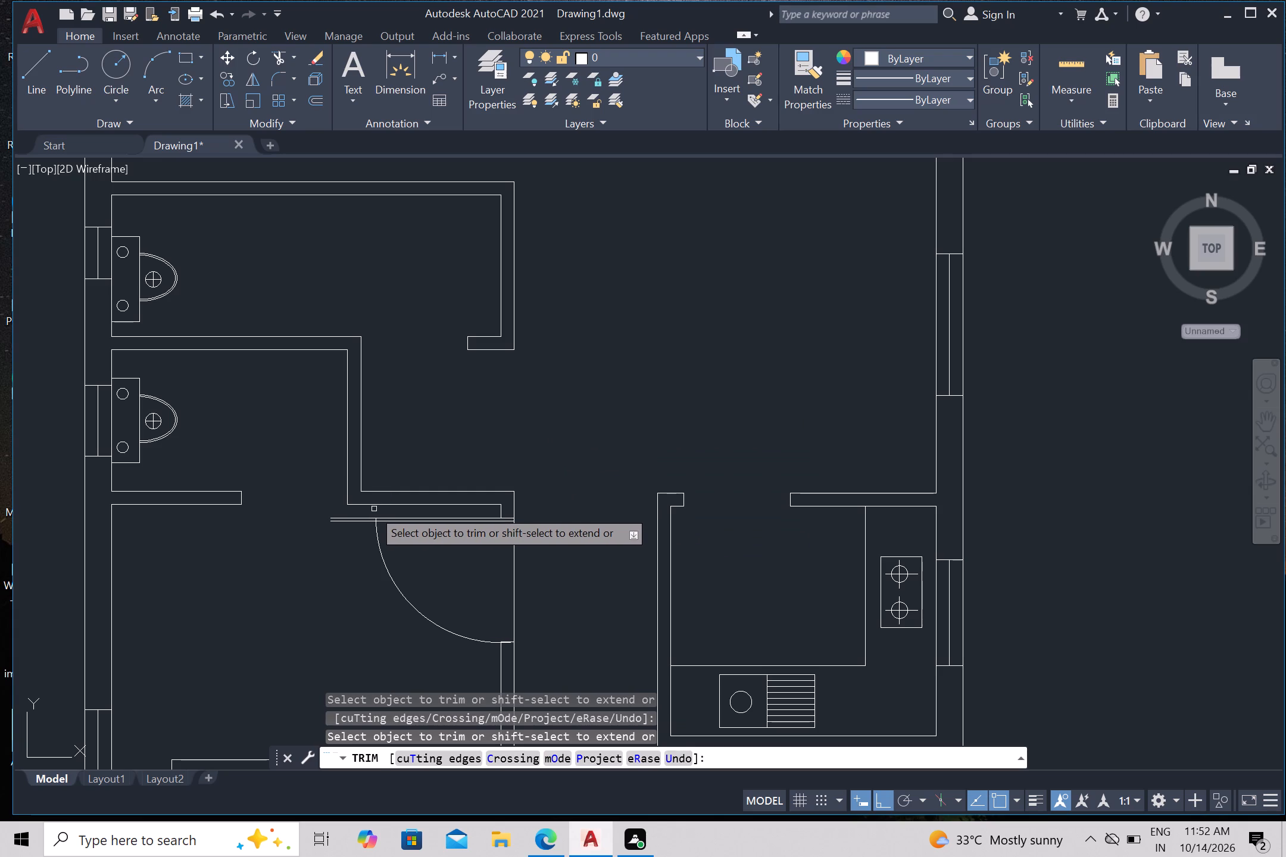
{"action": "left_click", "coordinate": [367, 514]}
{"action": "left_click", "coordinate": [355, 534]}
{"action": "scroll", "coordinate": [358, 534], "scroll_direction": "down", "scroll_amount": 2}
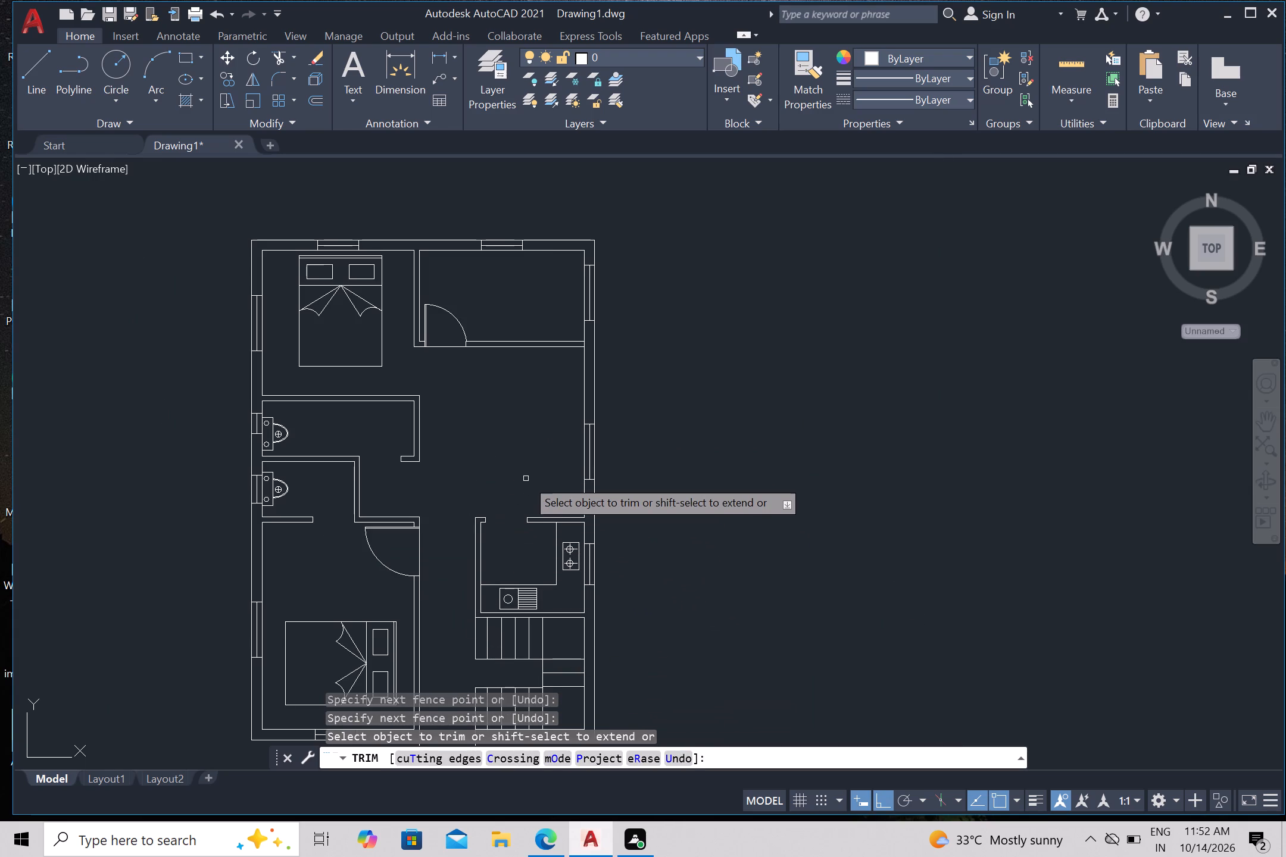
{"action": "scroll", "coordinate": [515, 481], "scroll_direction": "down", "scroll_amount": 1}
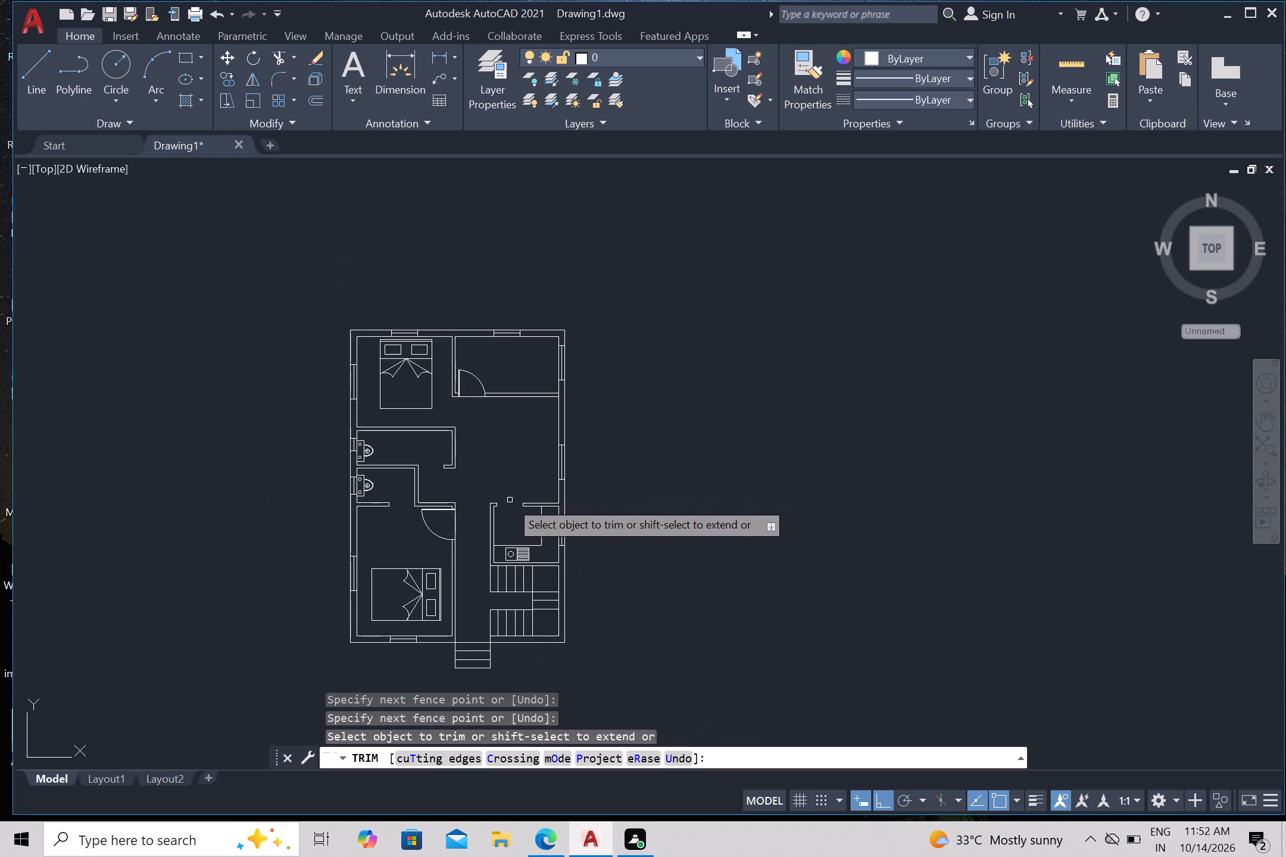
{"action": "scroll", "coordinate": [500, 516], "scroll_direction": "up", "scroll_amount": 2}
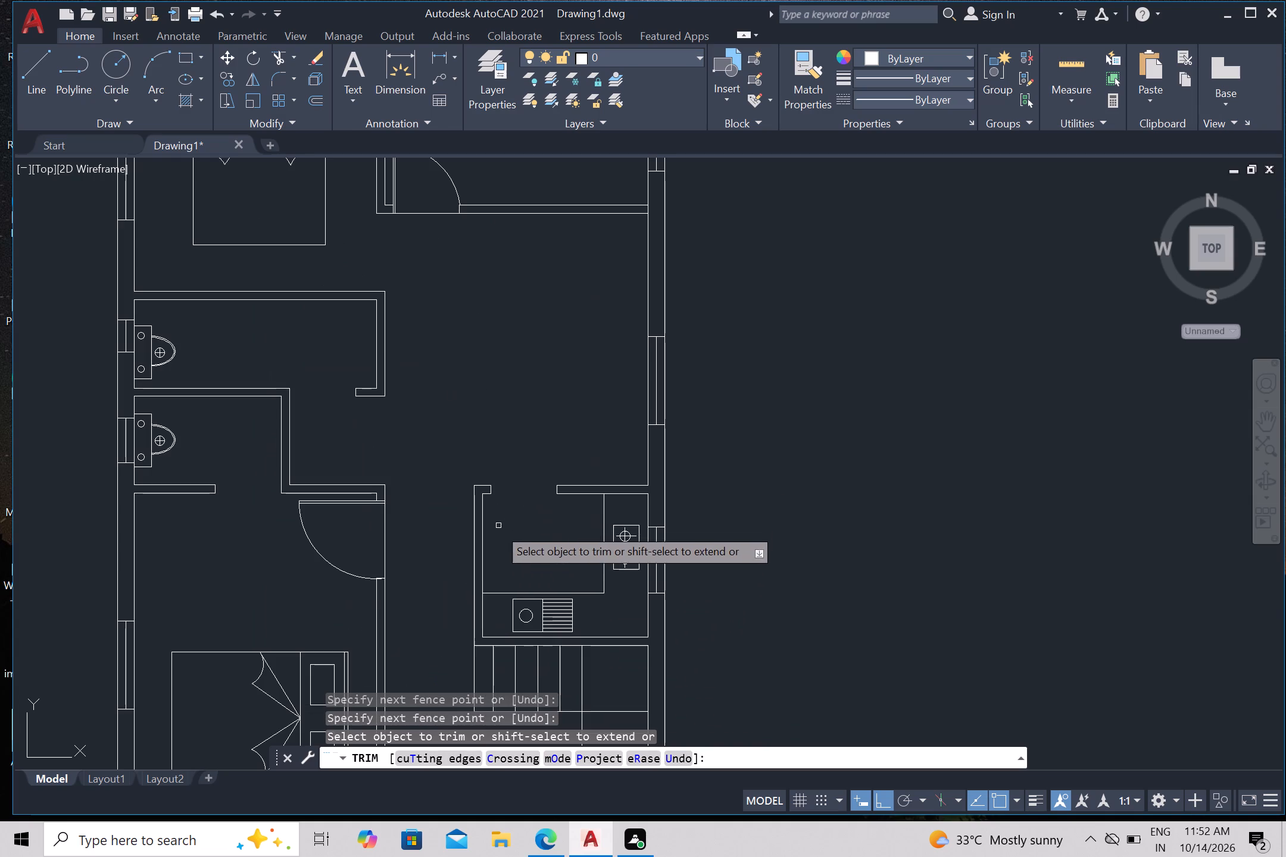
{"action": "key", "text": "Escape"}
{"action": "key", "text": "Escape"}
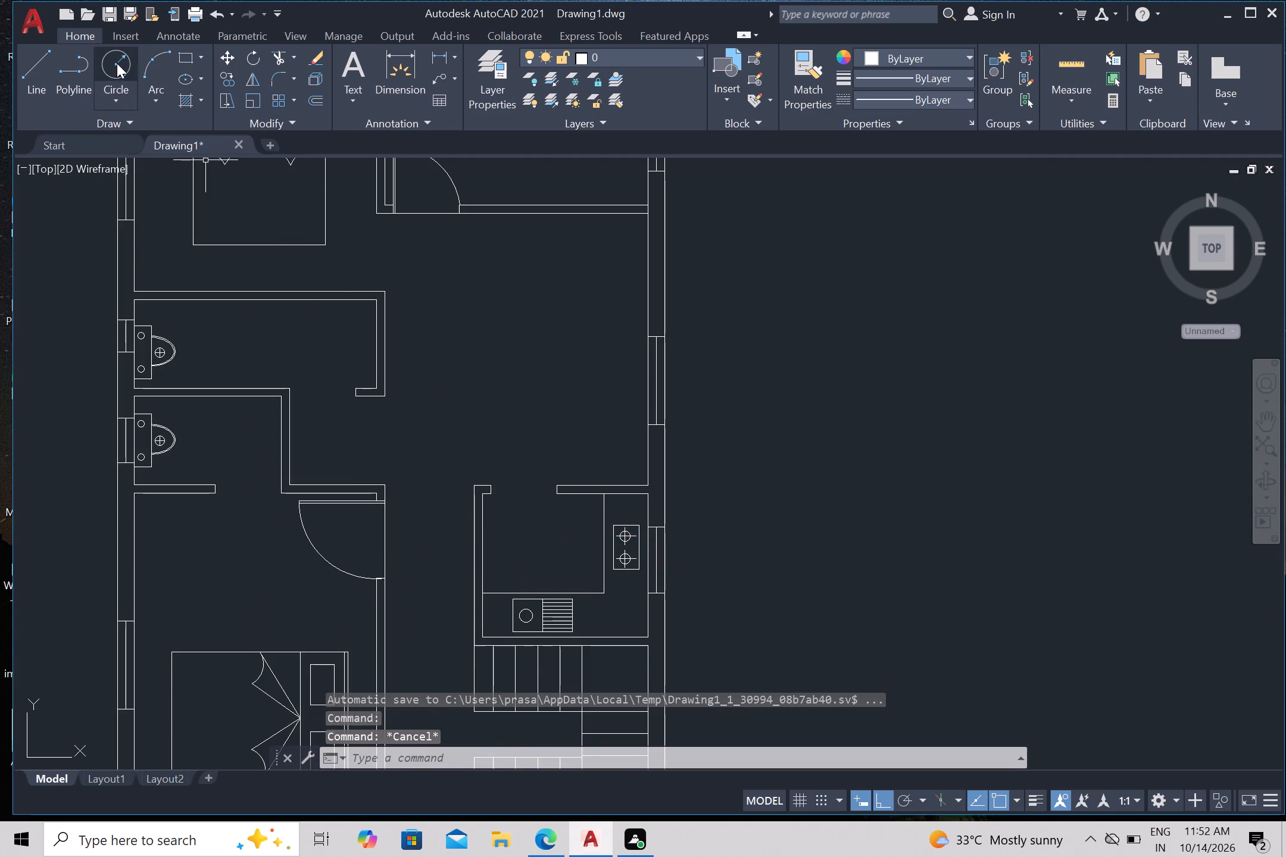
Draw a circle of about 3' radius centred on the lower corner of the kitchen doorway's left jamb, reaching the right jamb.
{"action": "left_click", "coordinate": [117, 67]}
{"action": "scroll", "coordinate": [505, 517], "scroll_direction": "up", "scroll_amount": 1}
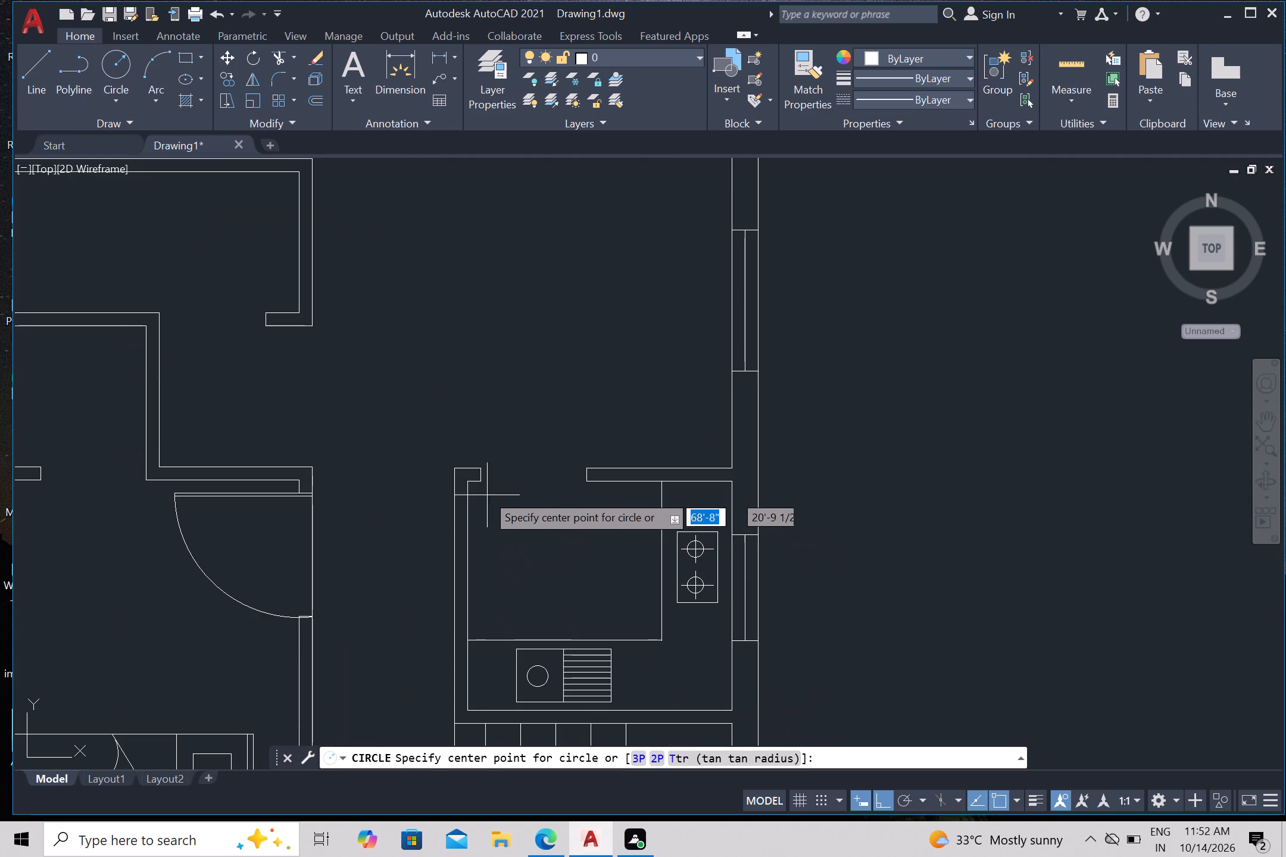
{"action": "left_click", "coordinate": [484, 487]}
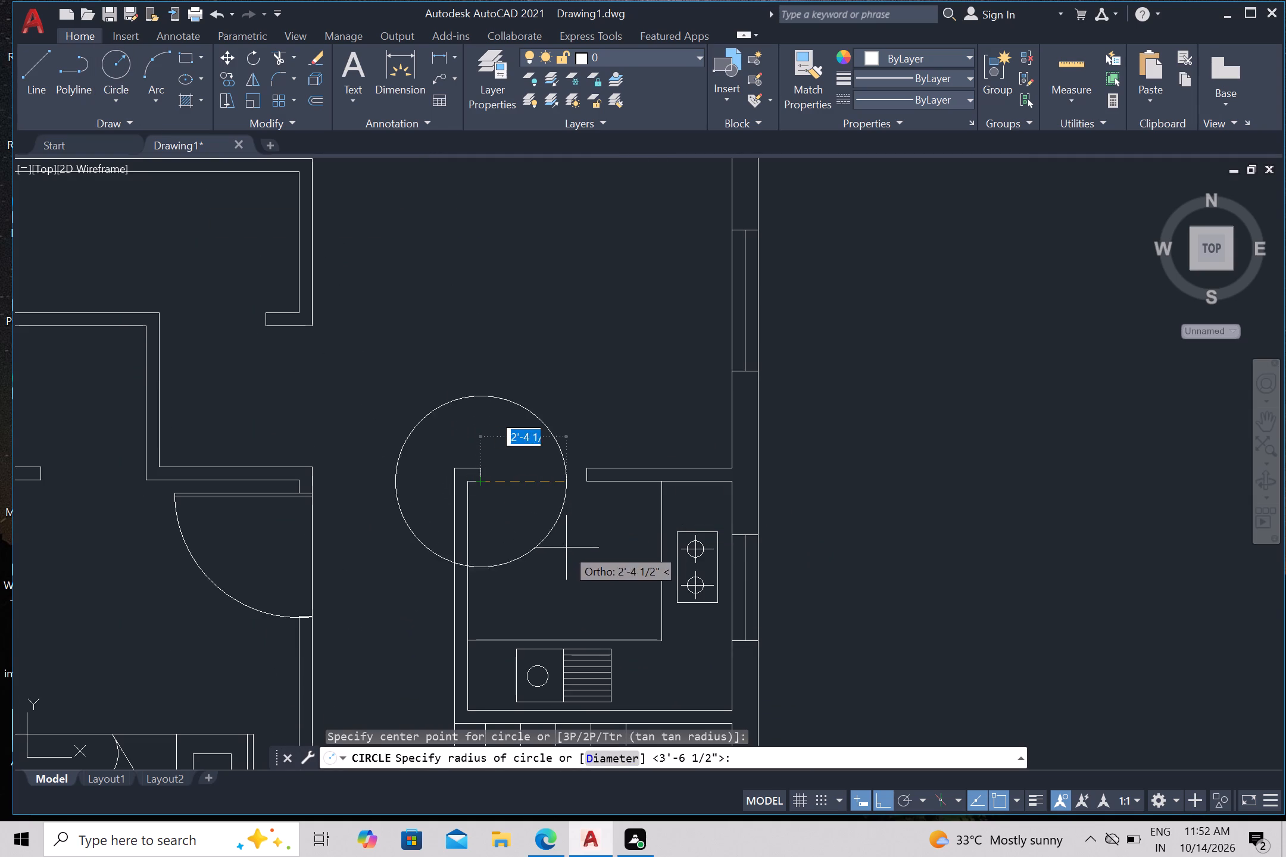
{"action": "left_click", "coordinate": [586, 560]}
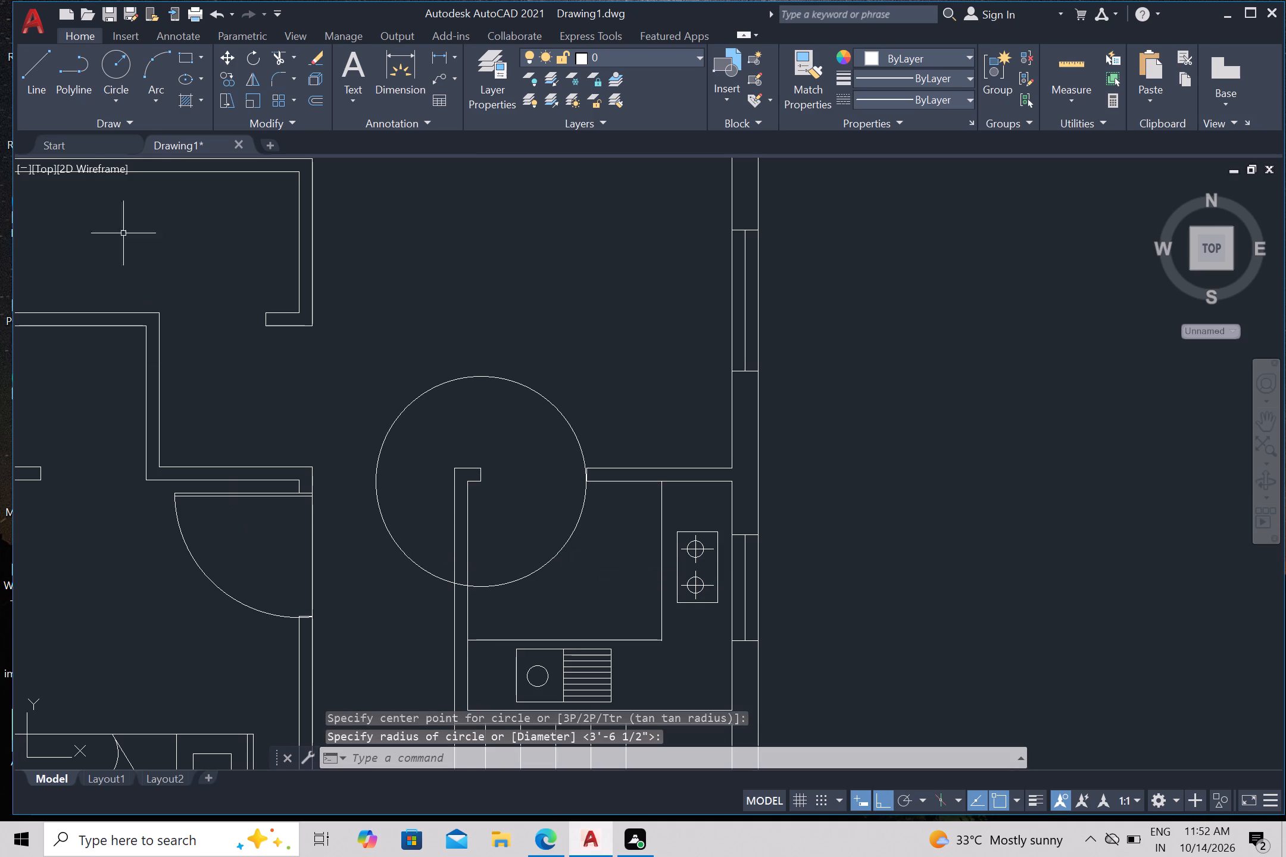
Draw a horizontal line about 3' long across the kitchen doorway, joining the upper corners of both jambs.
{"action": "left_click", "coordinate": [32, 76]}
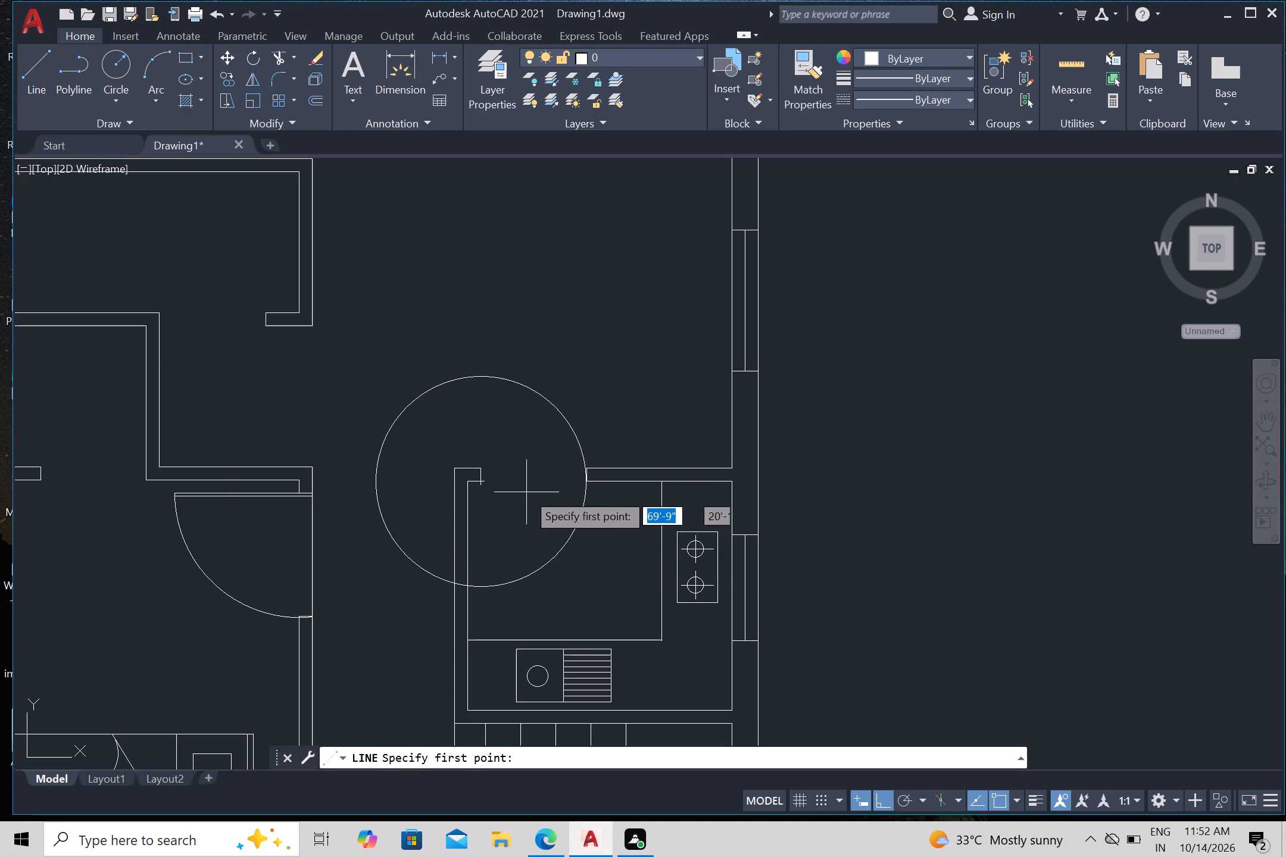
{"action": "left_click_drag", "start_coordinate": [479, 466], "coordinate": [487, 467]}
{"action": "scroll", "coordinate": [595, 470], "scroll_direction": "up", "scroll_amount": 1}
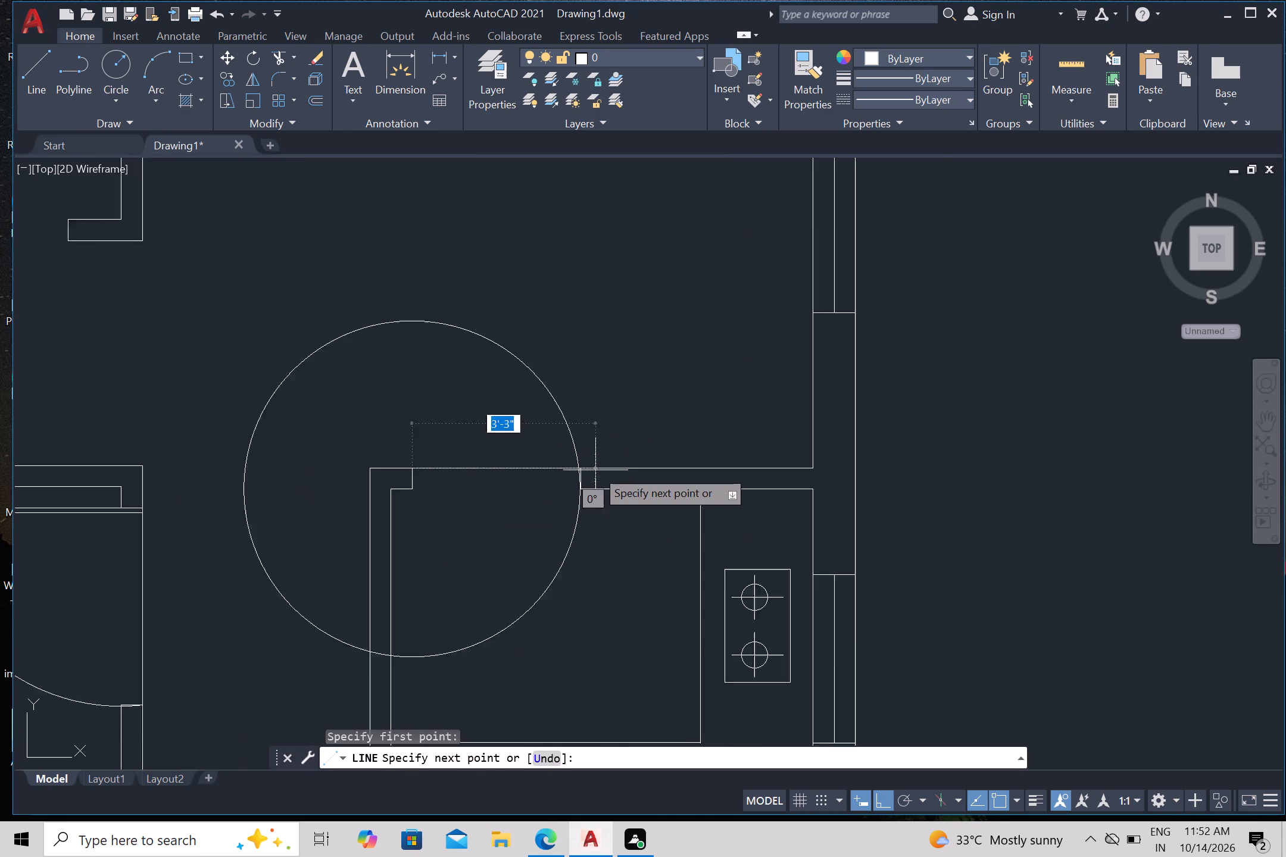
{"action": "scroll", "coordinate": [595, 469], "scroll_direction": "up", "scroll_amount": 1}
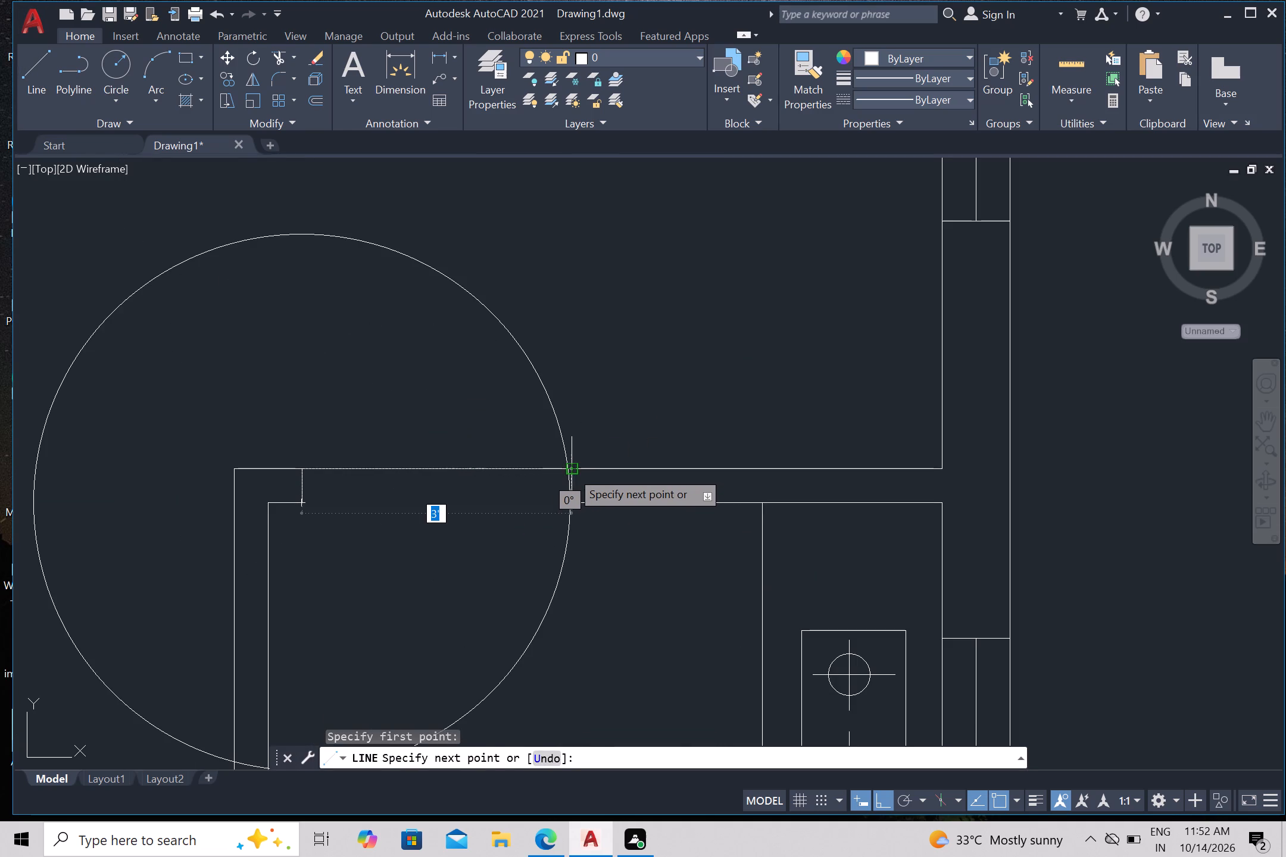
{"action": "left_click", "coordinate": [570, 470]}
{"action": "key", "text": "Escape"}
Draw a vertical line from the kitchen doorway's left jamb down into the kitchen, extending past the circle.
{"action": "scroll", "coordinate": [467, 533], "scroll_direction": "down", "scroll_amount": 3}
{"action": "middle_click_drag", "start_coordinate": [460, 539], "coordinate": [533, 424]}
{"action": "scroll", "coordinate": [458, 536], "scroll_direction": "down", "scroll_amount": 1}
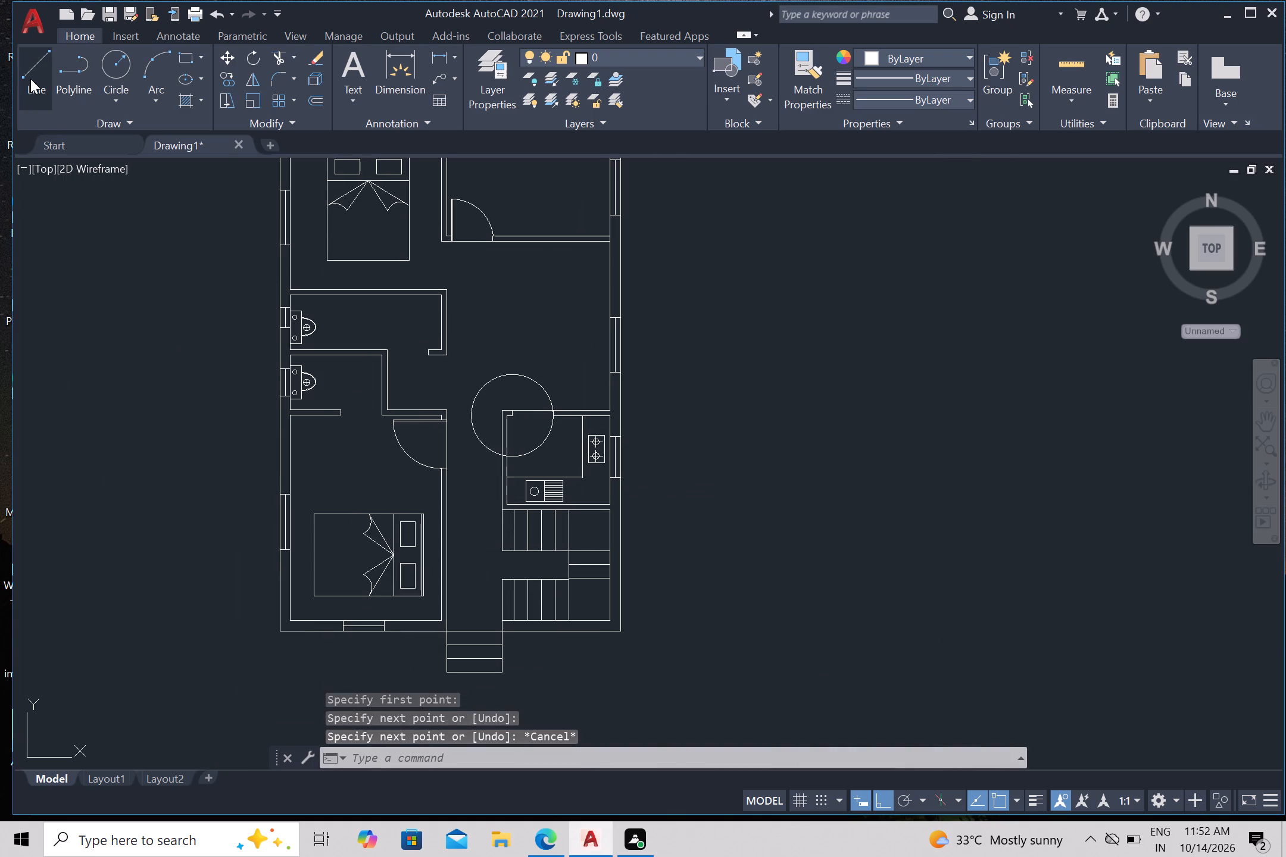
{"action": "left_click_drag", "start_coordinate": [30, 82], "coordinate": [27, 87]}
{"action": "scroll", "coordinate": [501, 452], "scroll_direction": "up", "scroll_amount": 2}
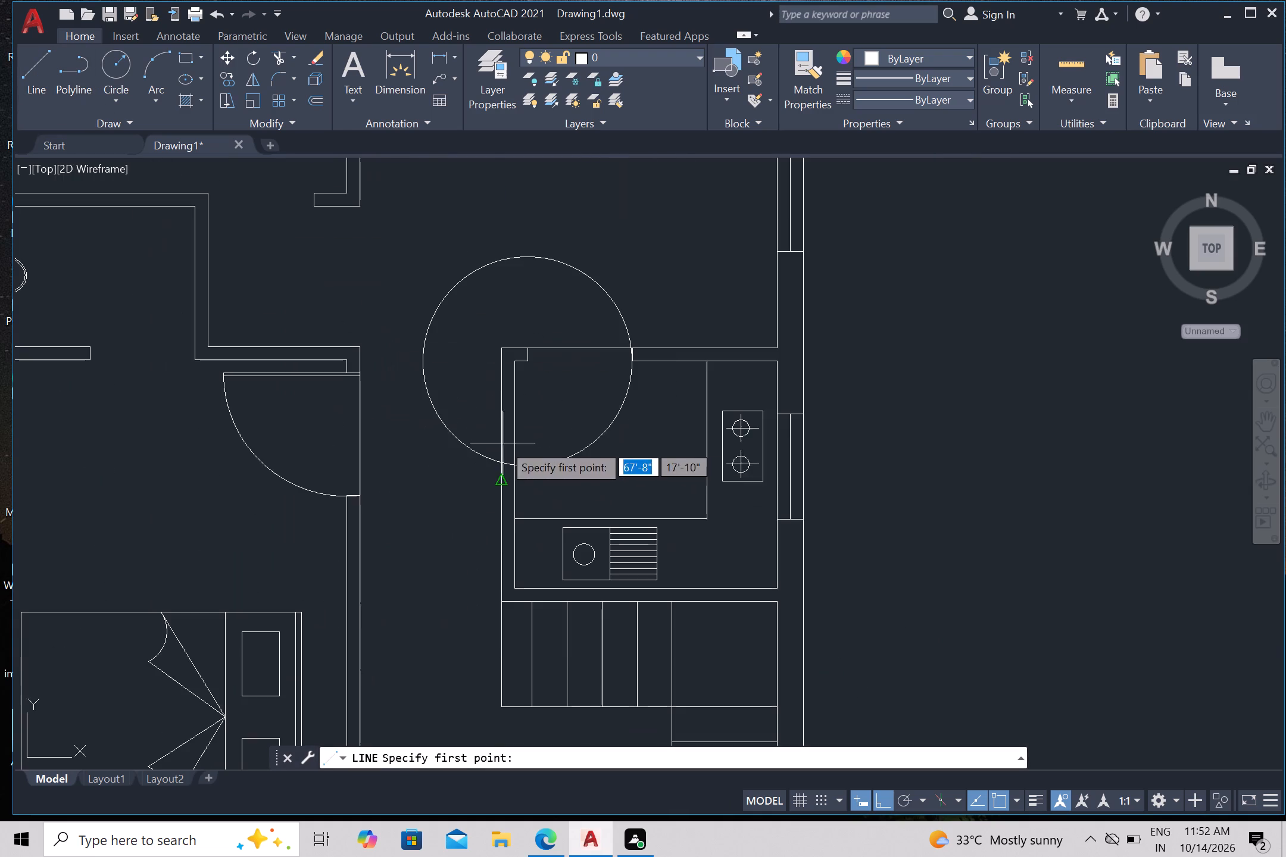
{"action": "scroll", "coordinate": [548, 398], "scroll_direction": "up", "scroll_amount": 1}
{"action": "left_click", "coordinate": [511, 319]}
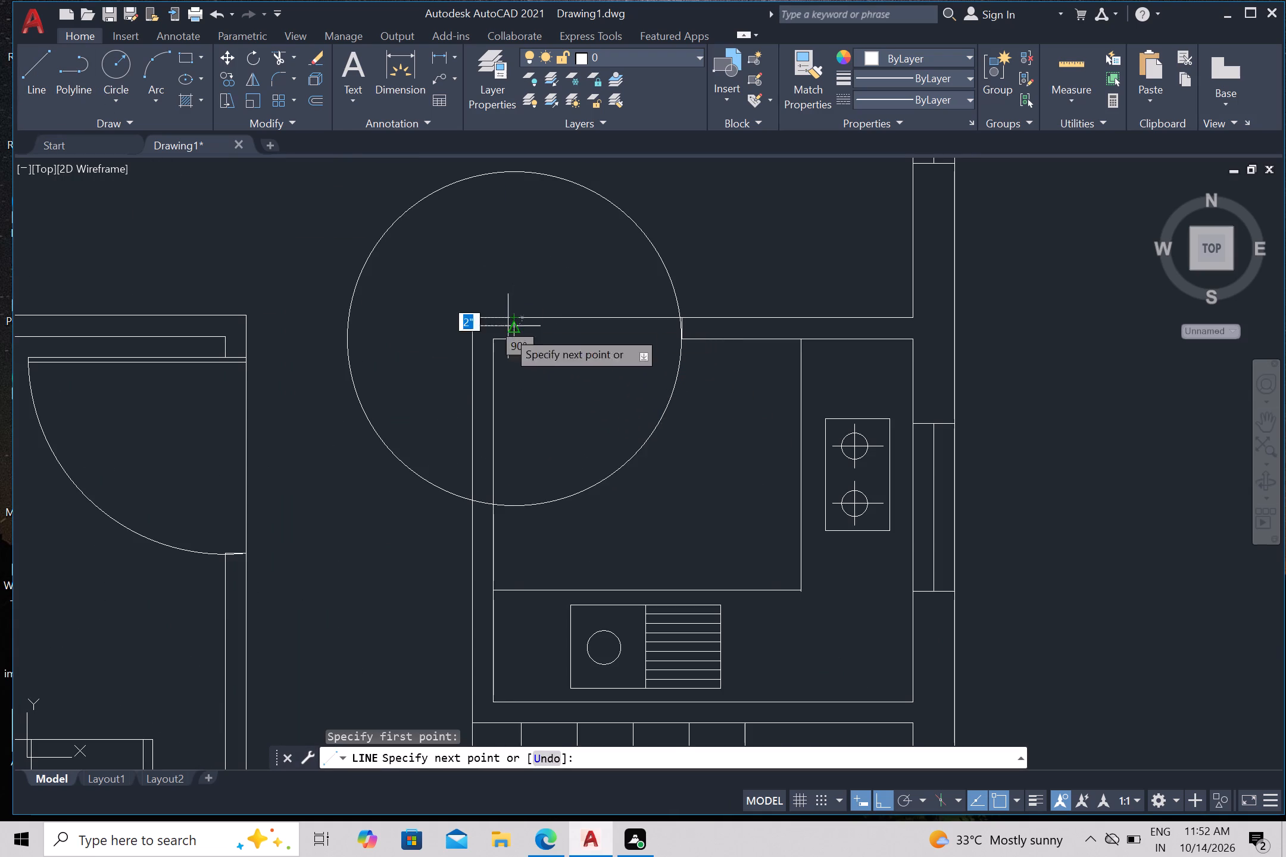
{"action": "left_click", "coordinate": [538, 559]}
{"action": "key", "text": "Escape"}
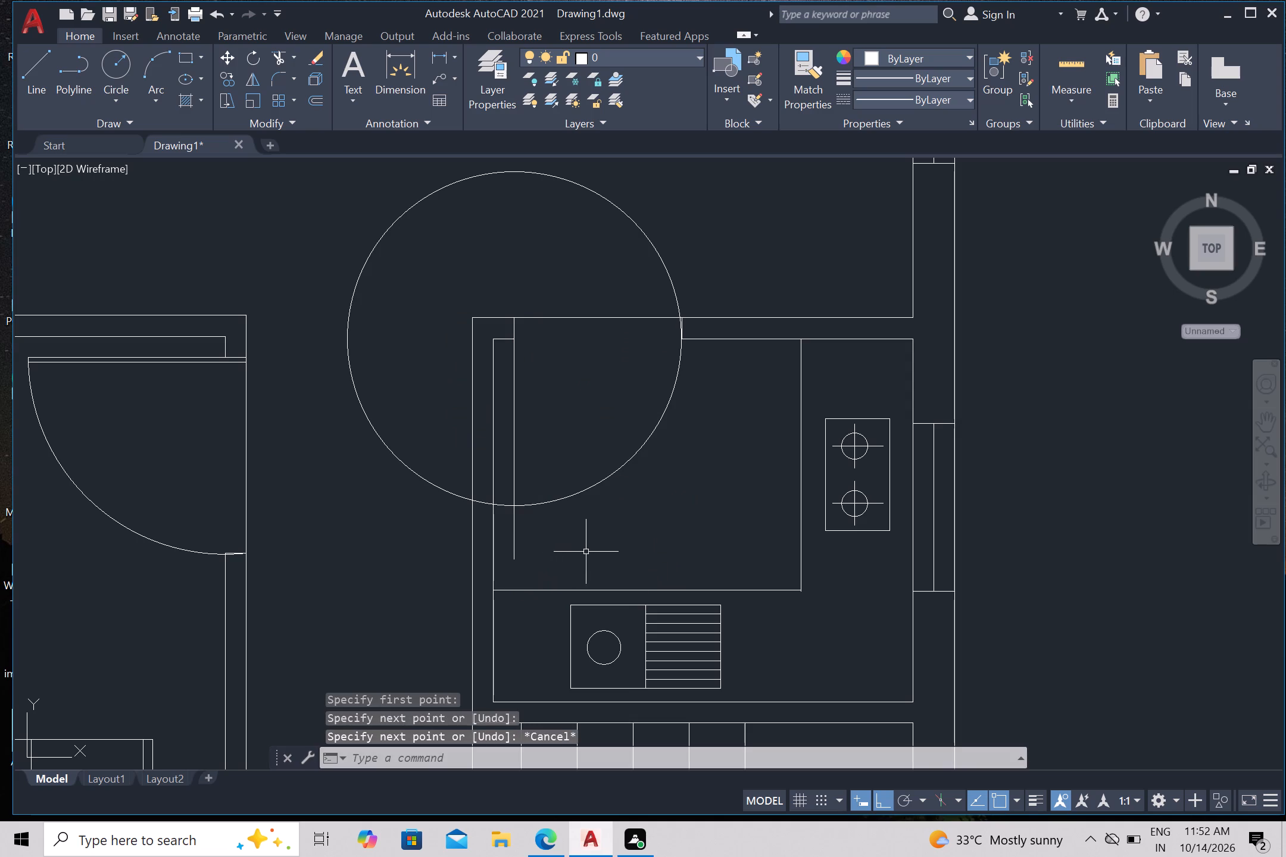
Offset the kitchen door's vertical leaf line 1" to the right, towards the doorway opening.
{"action": "key", "text": "o"}
{"action": "key", "text": "Return"}
{"action": "key", "text": "Return"}
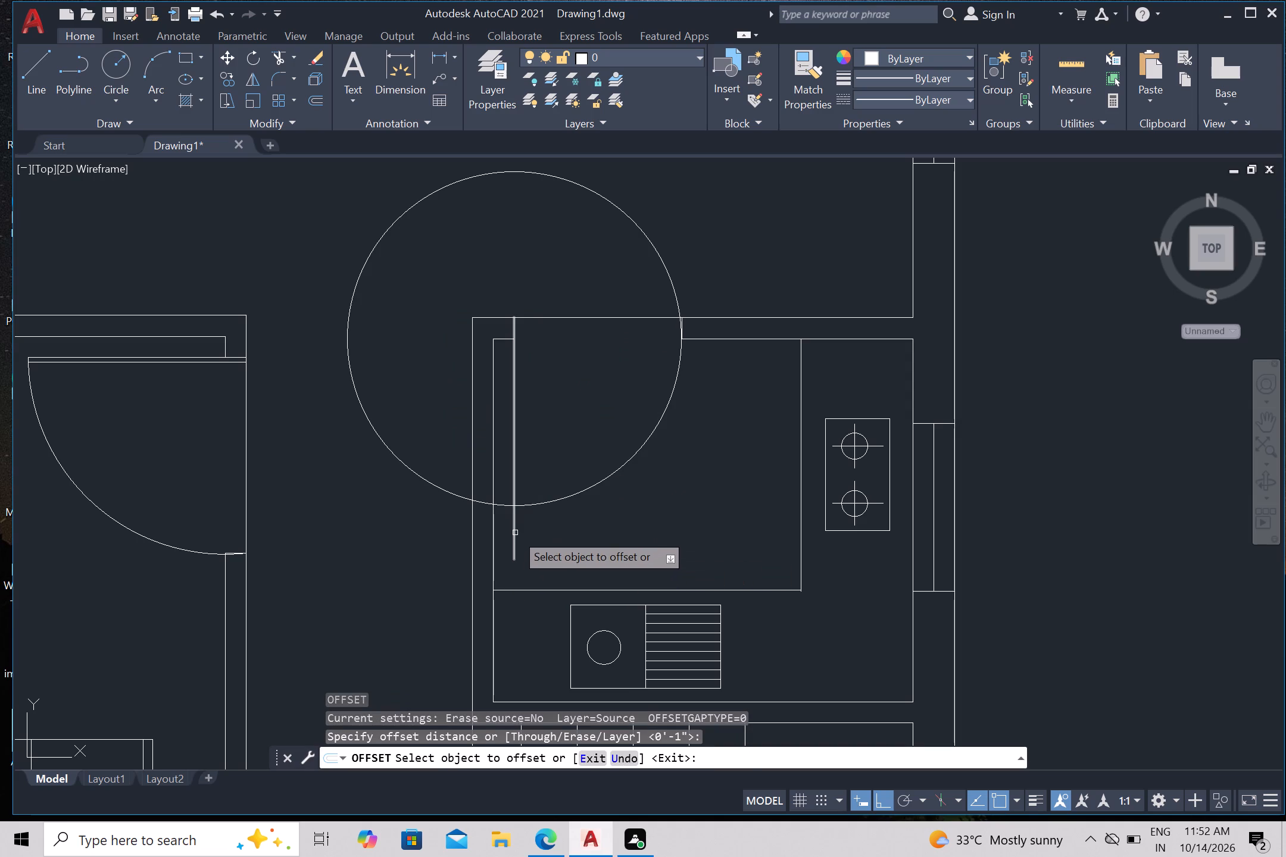
{"action": "left_click", "coordinate": [515, 533]}
{"action": "left_click", "coordinate": [543, 529]}
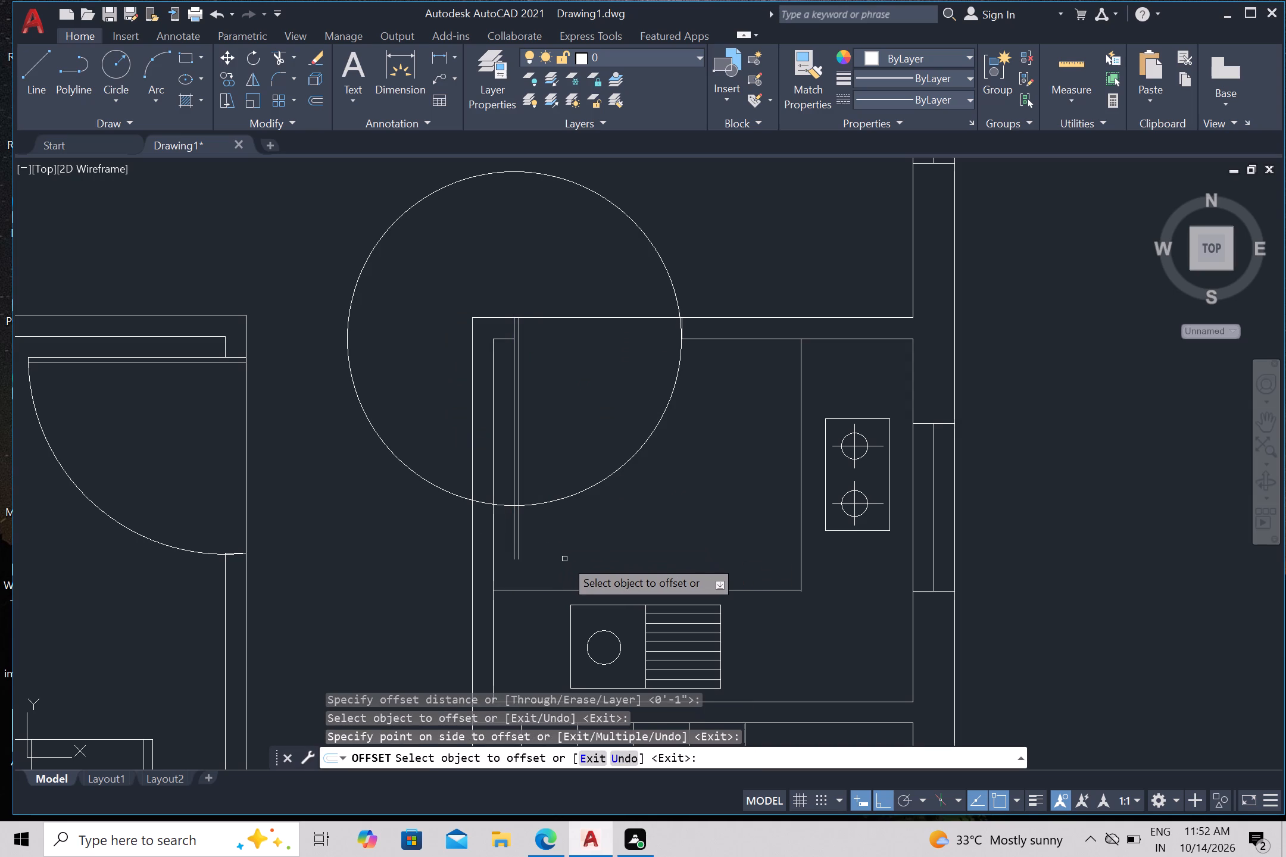
{"action": "key", "text": "Escape"}
Trim the kitchen door's circle to a quarter-circle swing inside the room, and trim the two leaf line ends below the arc.
{"action": "type", "text": "tr"}
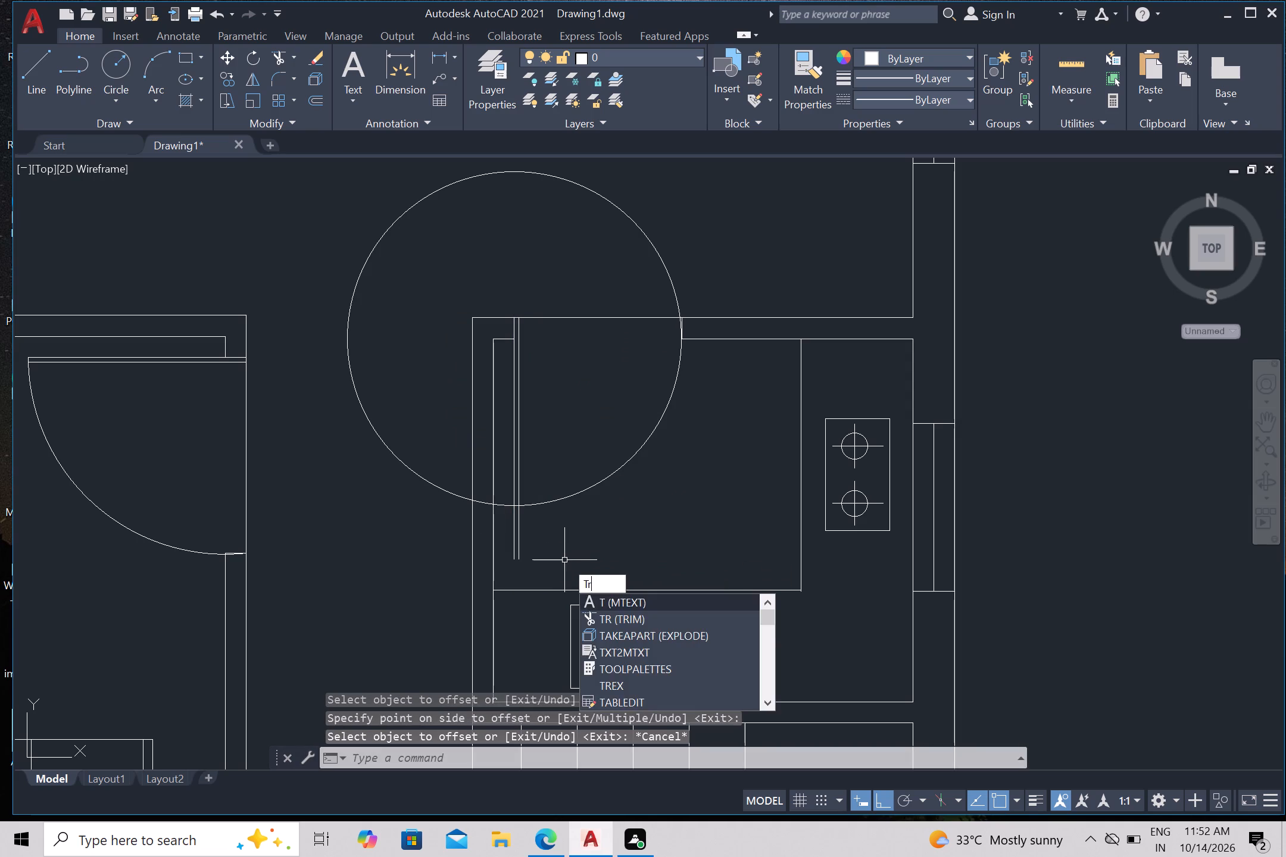
{"action": "key", "text": "Return"}
{"action": "left_click", "coordinate": [530, 544]}
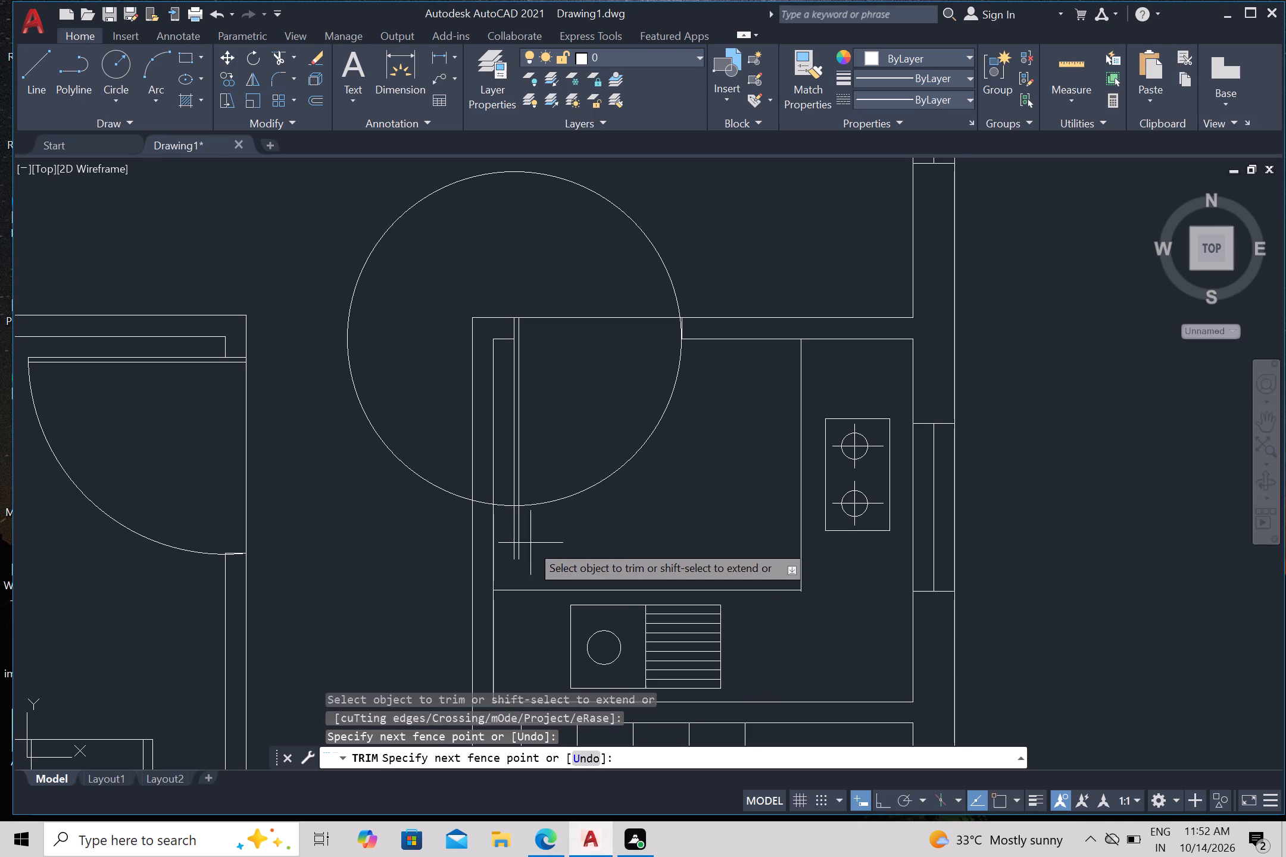
{"action": "left_click", "coordinate": [507, 540]}
{"action": "left_click", "coordinate": [504, 511]}
{"action": "left_click", "coordinate": [504, 488]}
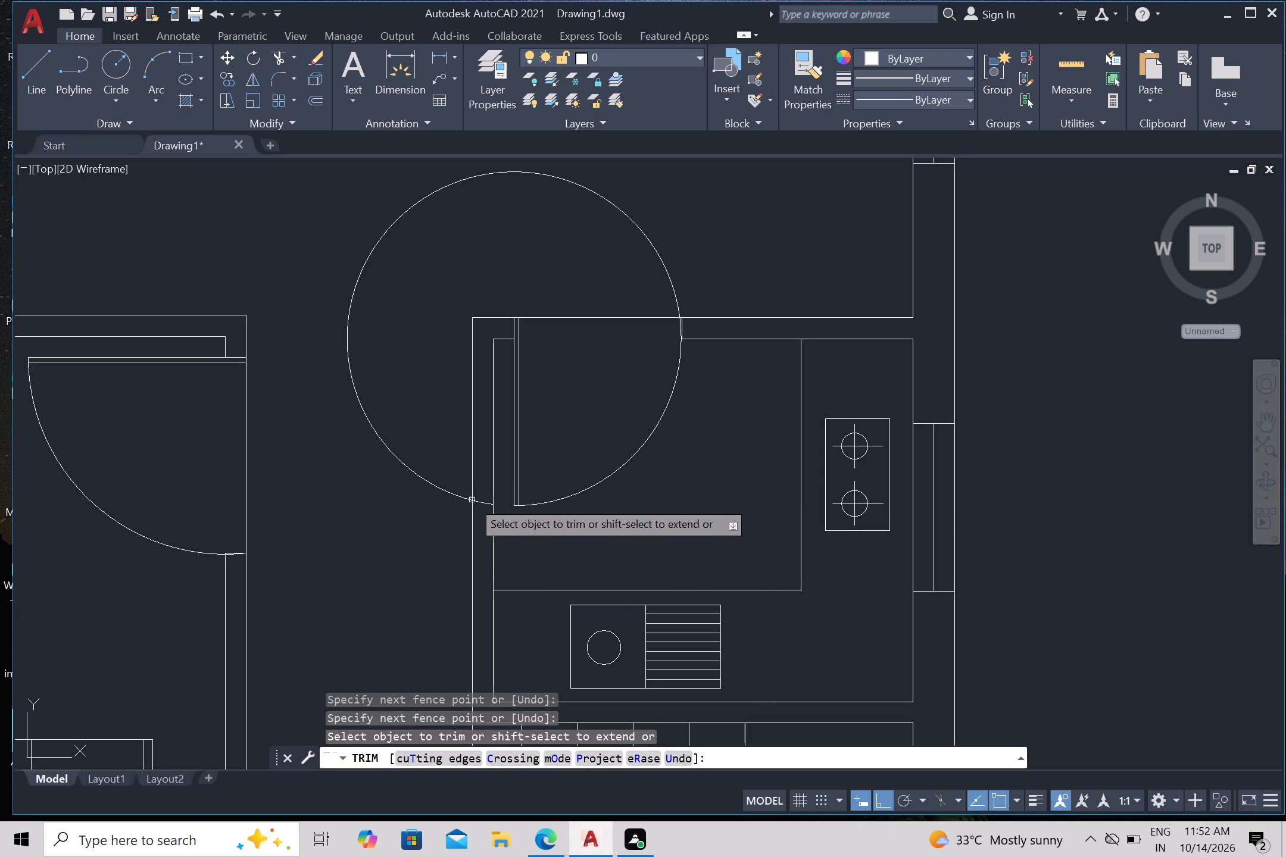
{"action": "left_click", "coordinate": [477, 500]}
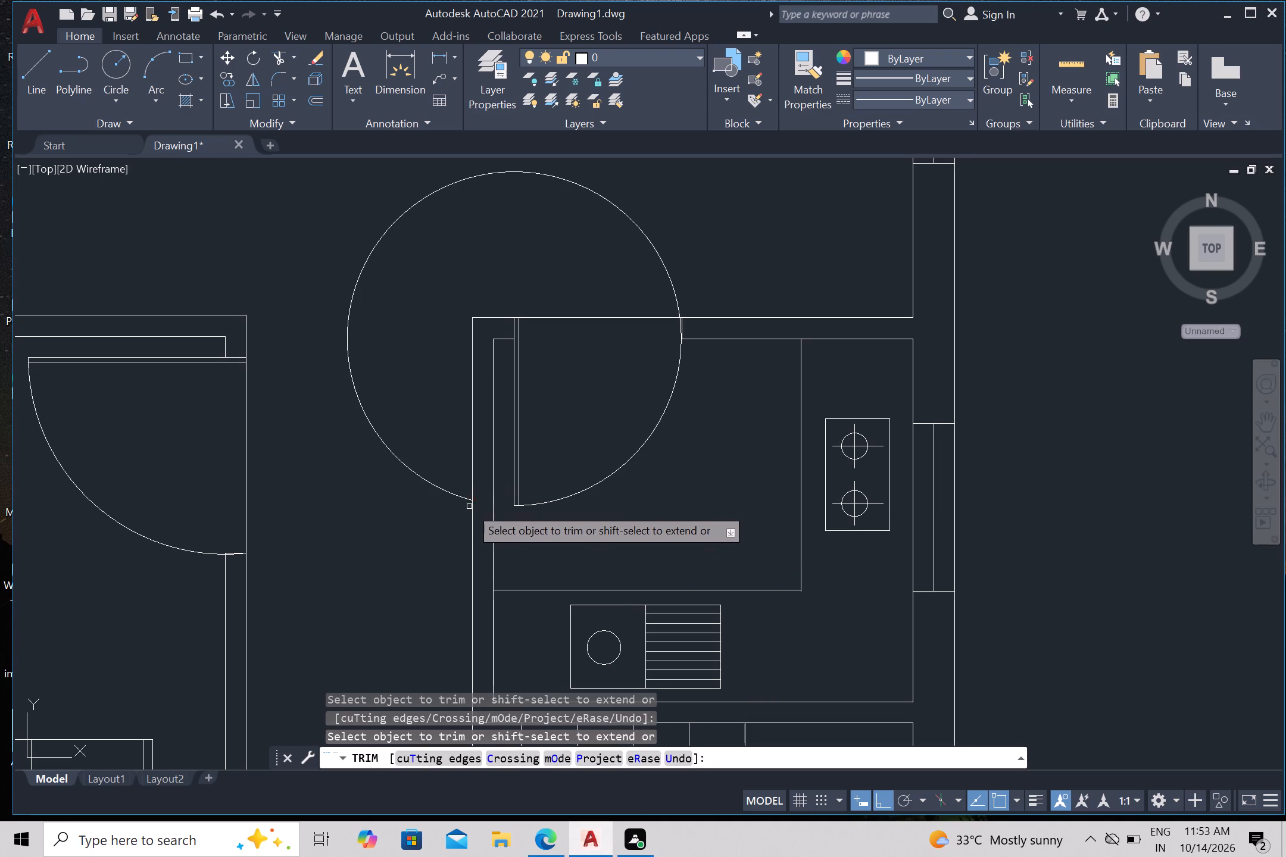
{"action": "left_click", "coordinate": [467, 501]}
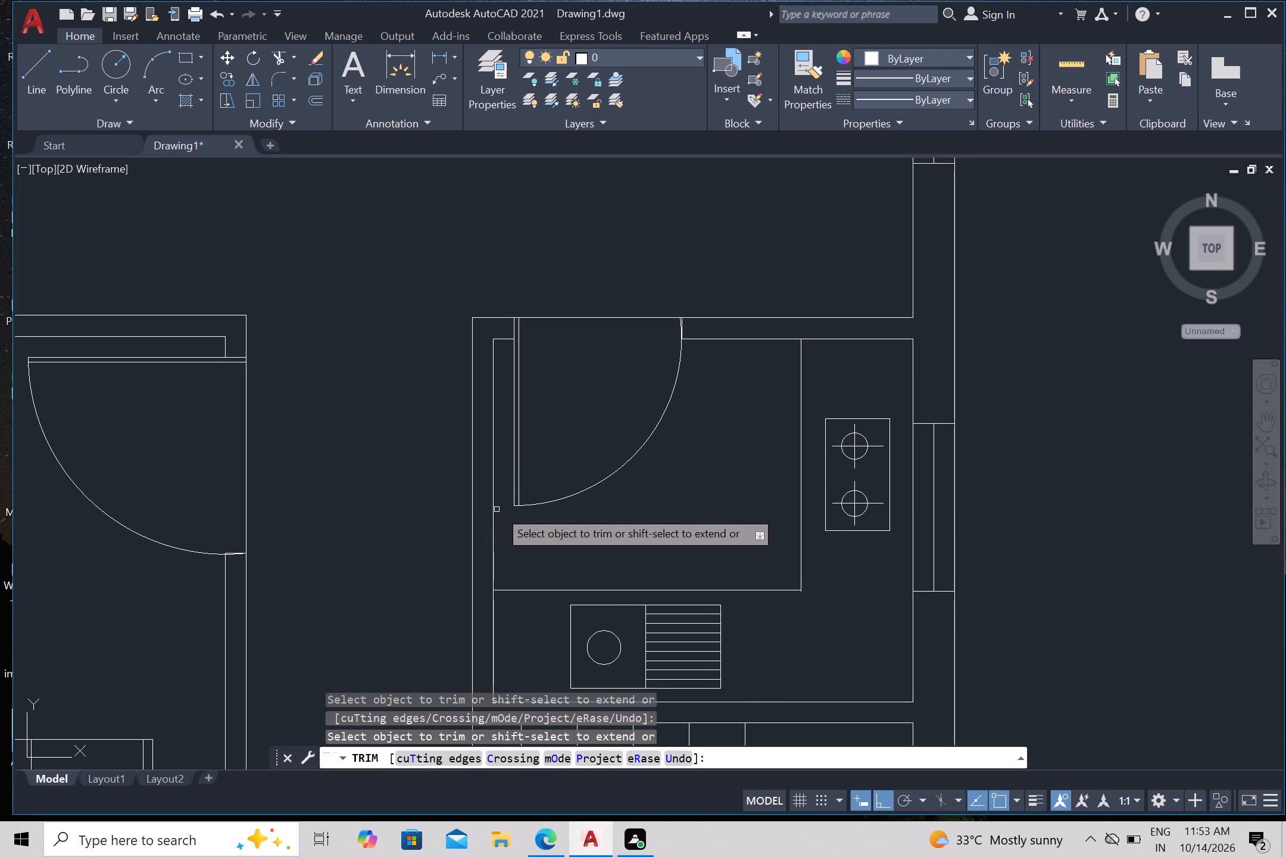
{"action": "scroll", "coordinate": [583, 493], "scroll_direction": "down", "scroll_amount": 2}
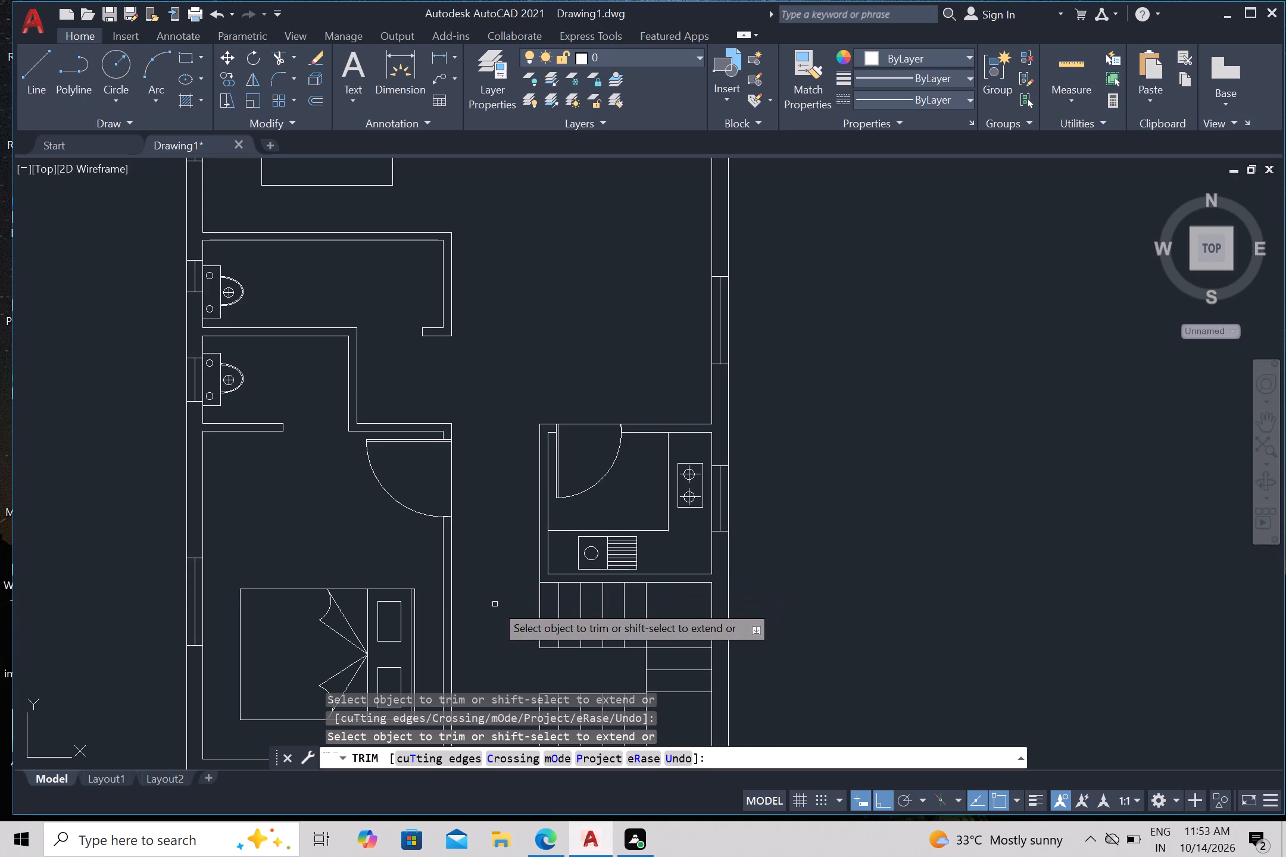
{"action": "scroll", "coordinate": [495, 604], "scroll_direction": "down", "scroll_amount": 1}
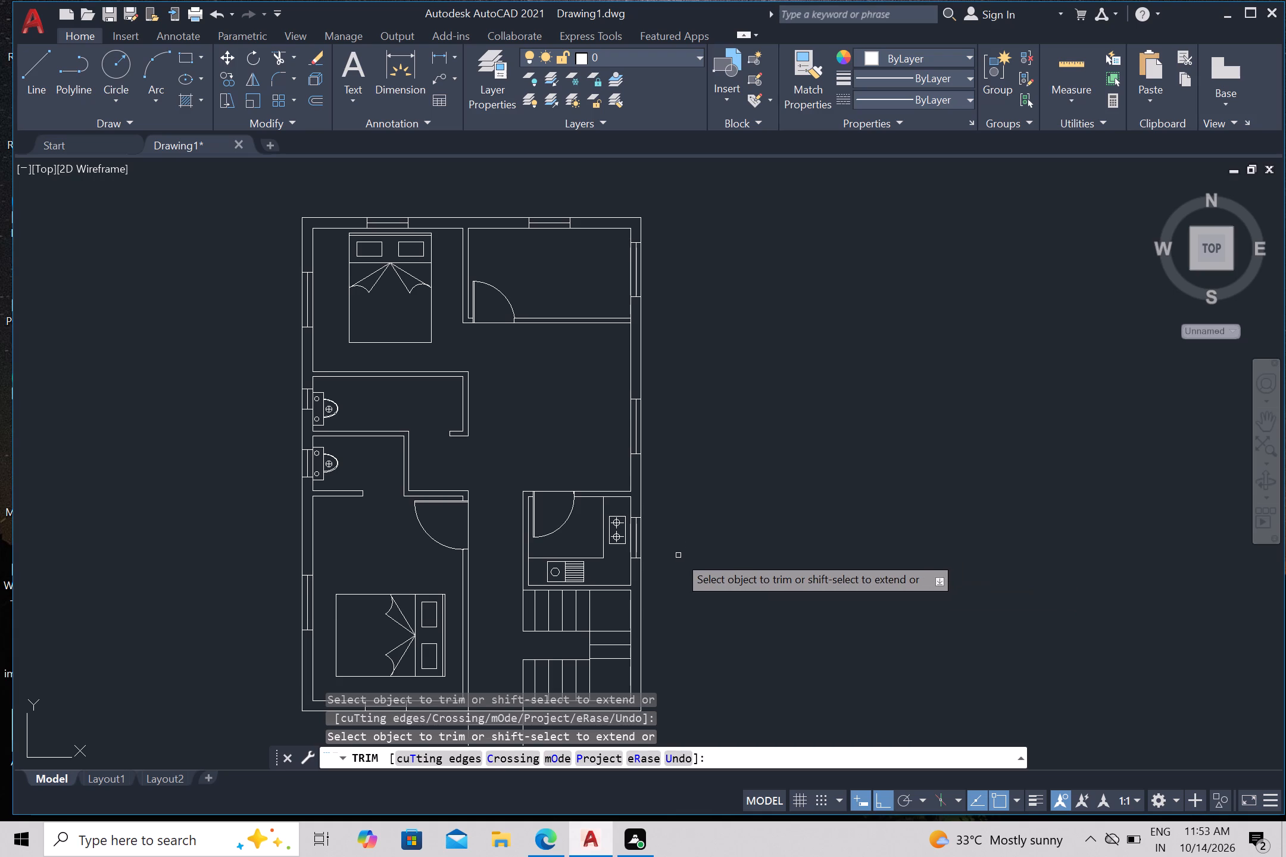
{"action": "key", "text": "Escape"}
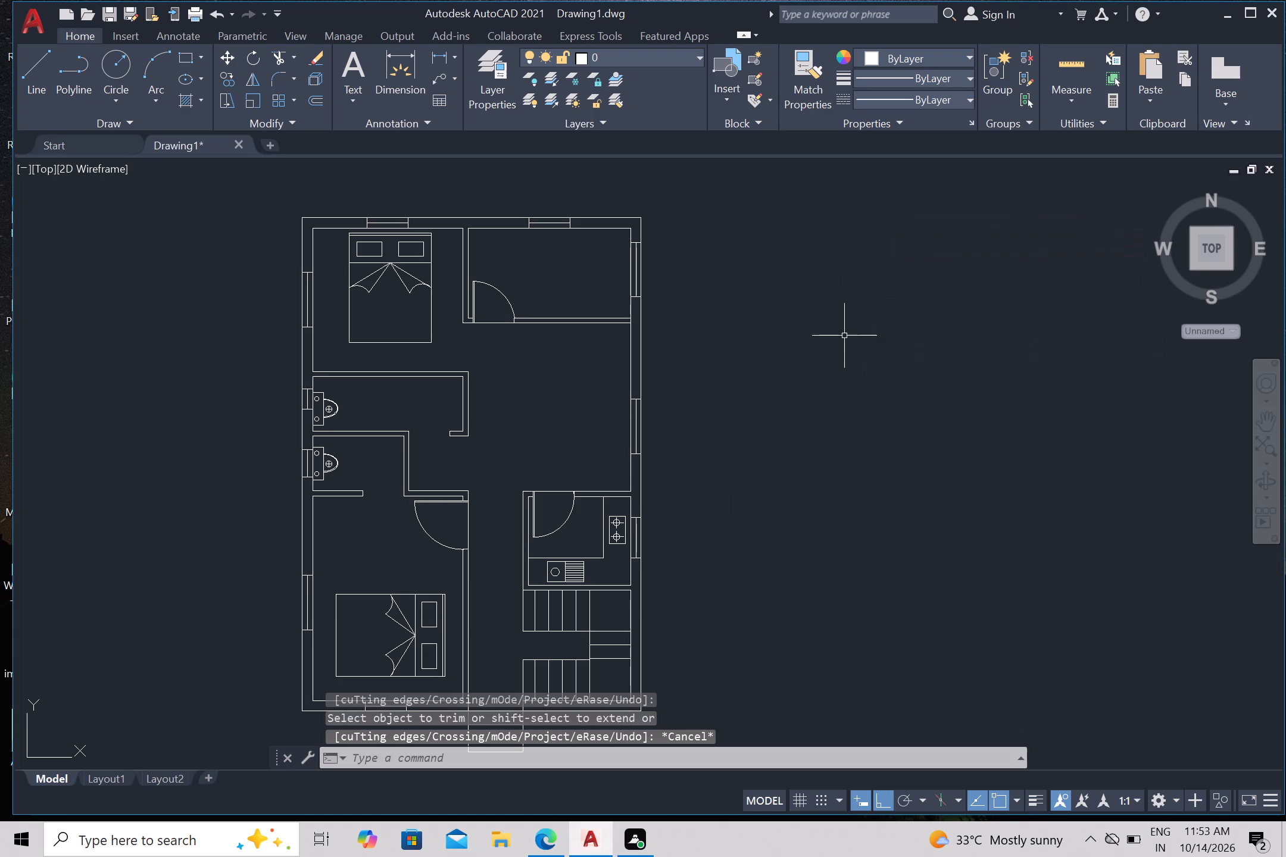
Add a multiline text label outside the plan, to its right, reading "BED ROOM" with "11'X10'6"" on the second line.
{"action": "type", "text": "mt"}
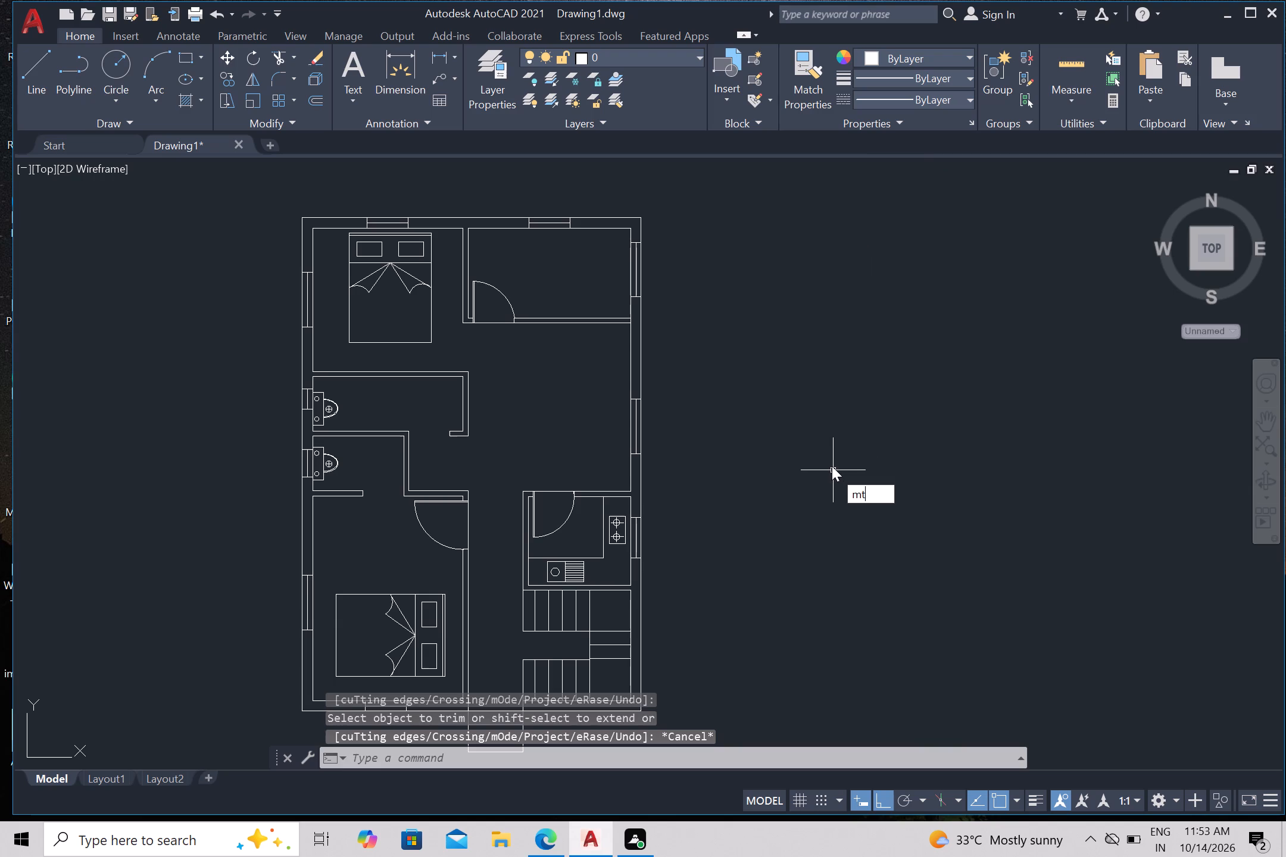
{"action": "key", "text": "Return"}
{"action": "left_click", "coordinate": [723, 297]}
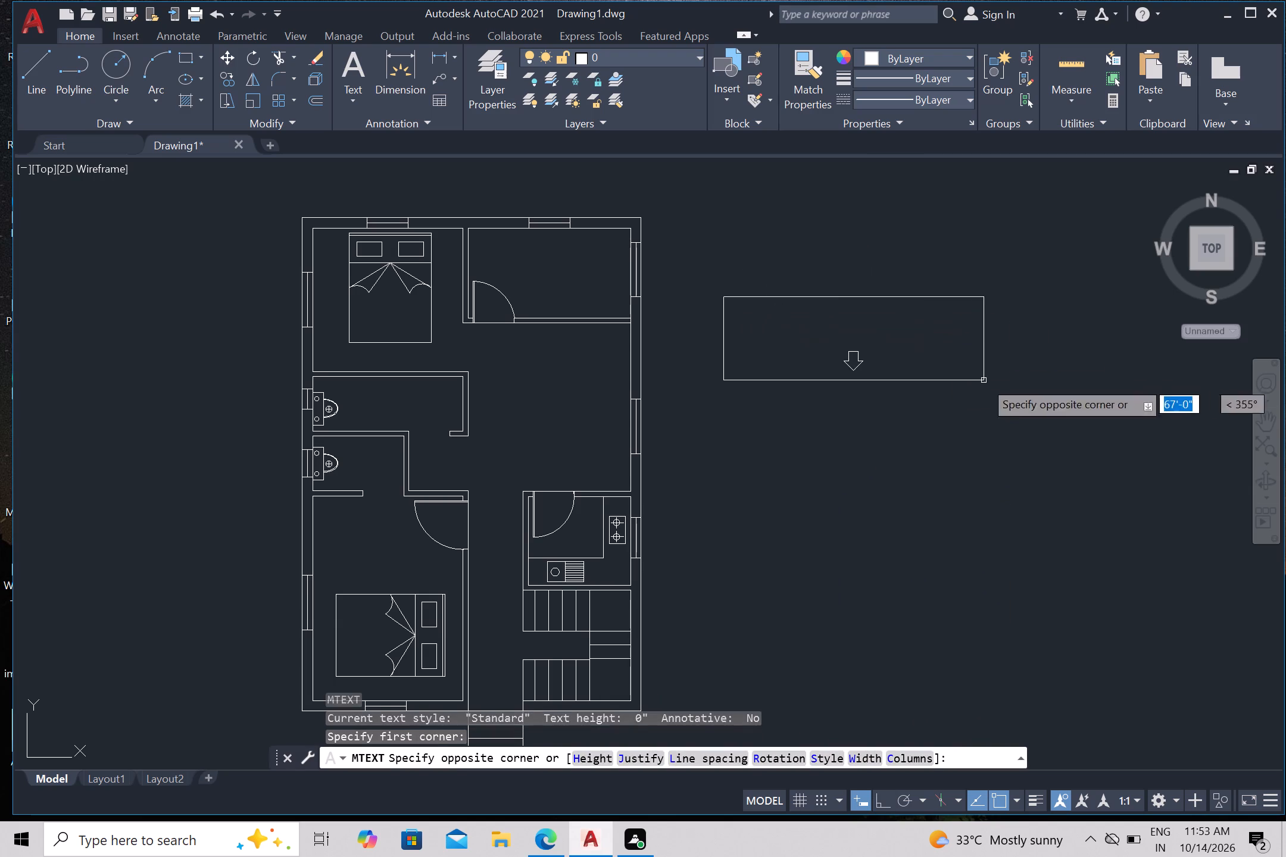
{"action": "left_click", "coordinate": [985, 381]}
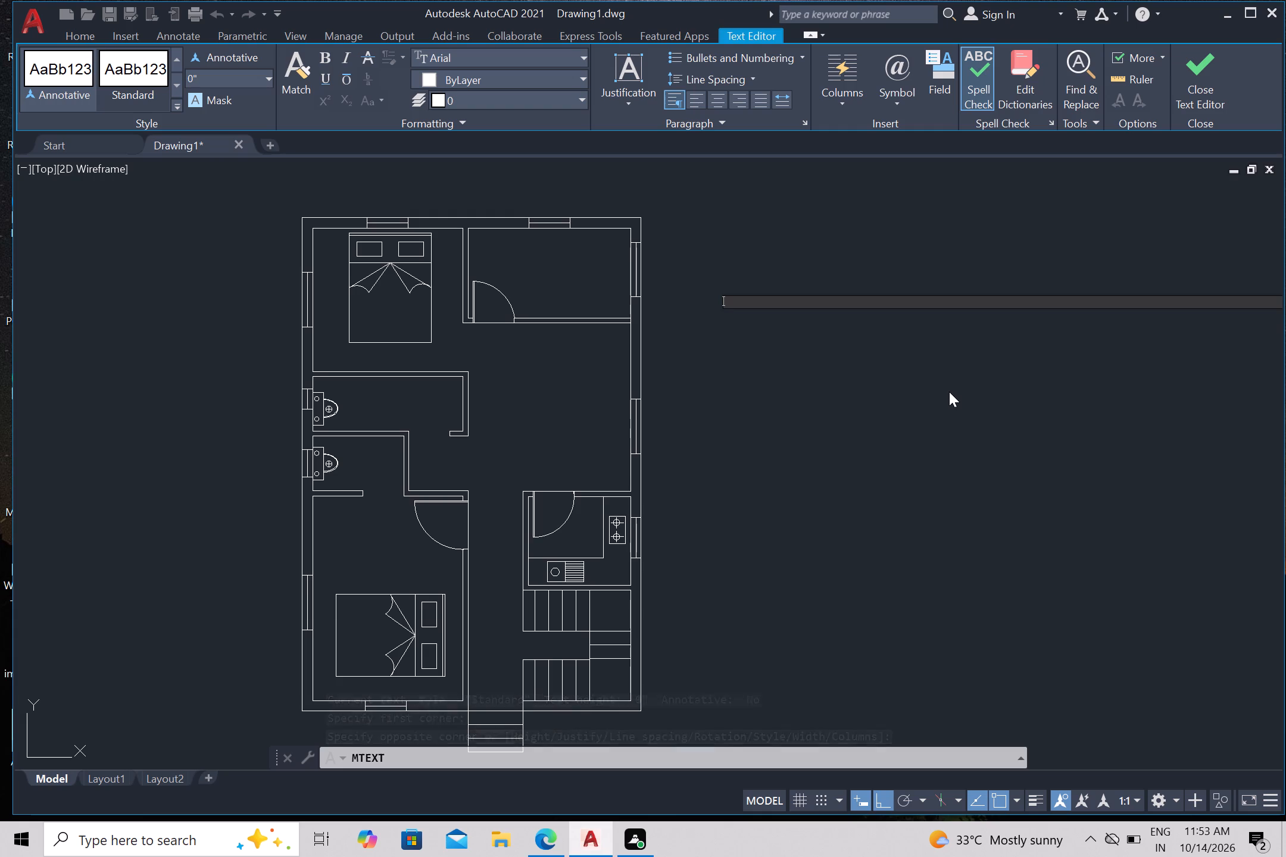
{"action": "type", "text": "BED ROOM"}
{"action": "key", "text": "Return"}
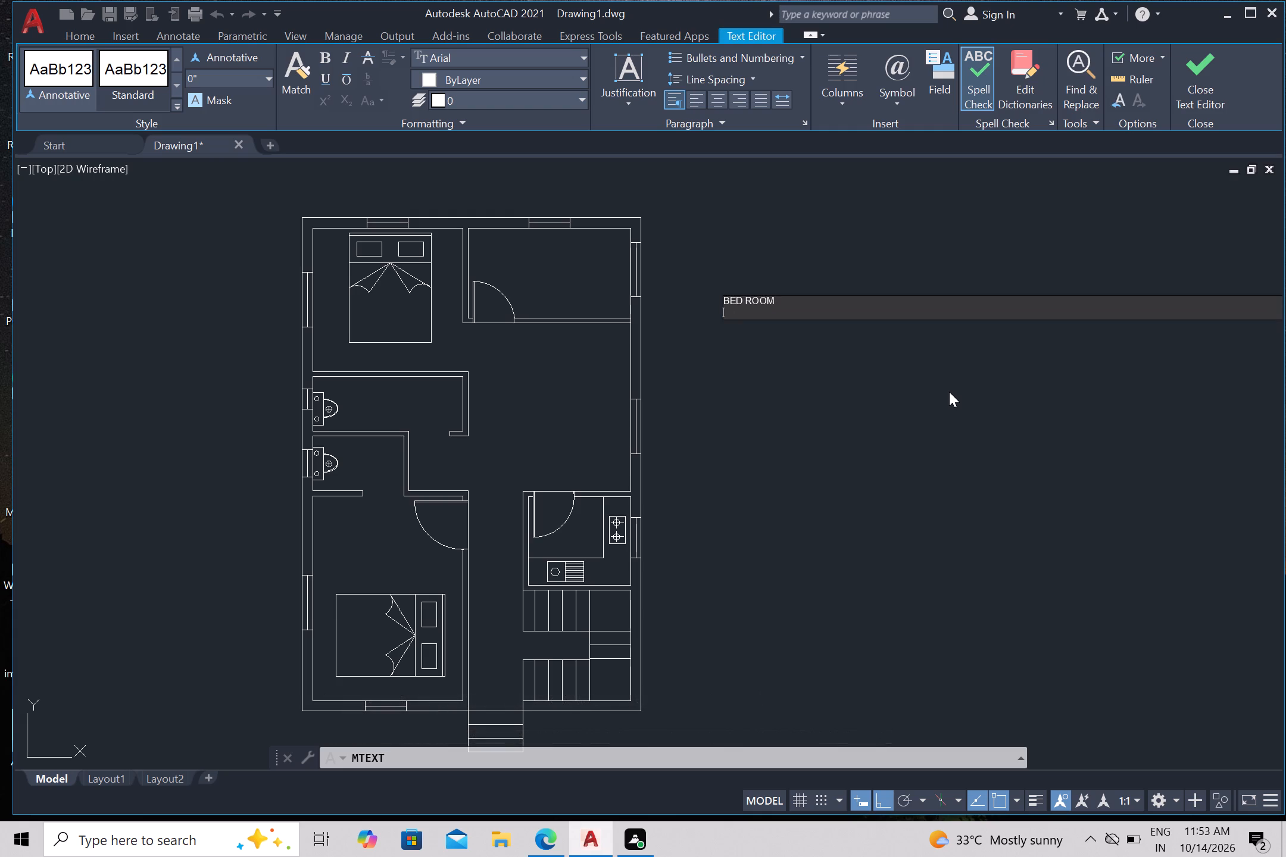
{"action": "type", "text": "11"}
{"action": "key", "text": "apostrophe"}
{"action": "type", "text": "X10'"}
{"action": "key", "text": "6"}
{"action": "key", "text": "shift+quotedbl"}
{"action": "left_click_drag", "start_coordinate": [703, 415], "coordinate": [711, 411]}
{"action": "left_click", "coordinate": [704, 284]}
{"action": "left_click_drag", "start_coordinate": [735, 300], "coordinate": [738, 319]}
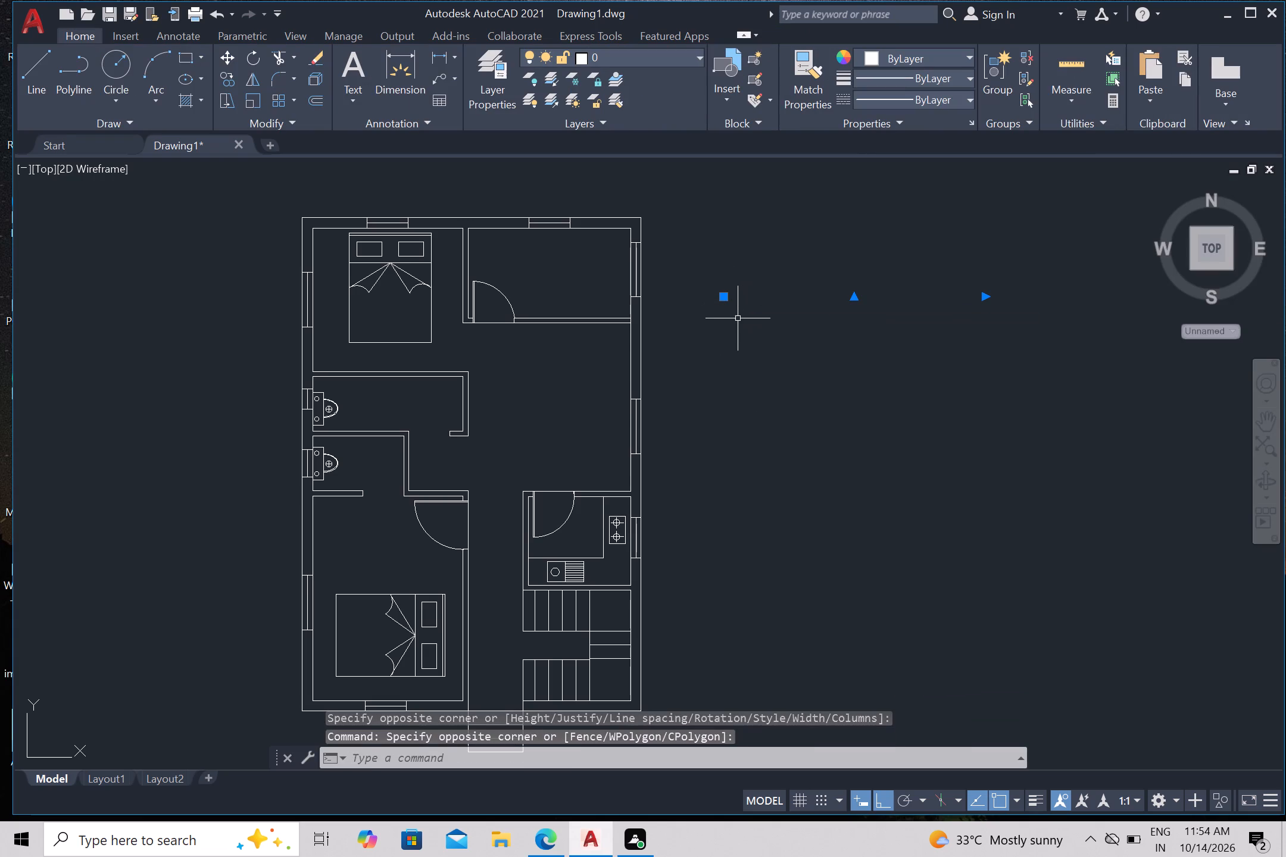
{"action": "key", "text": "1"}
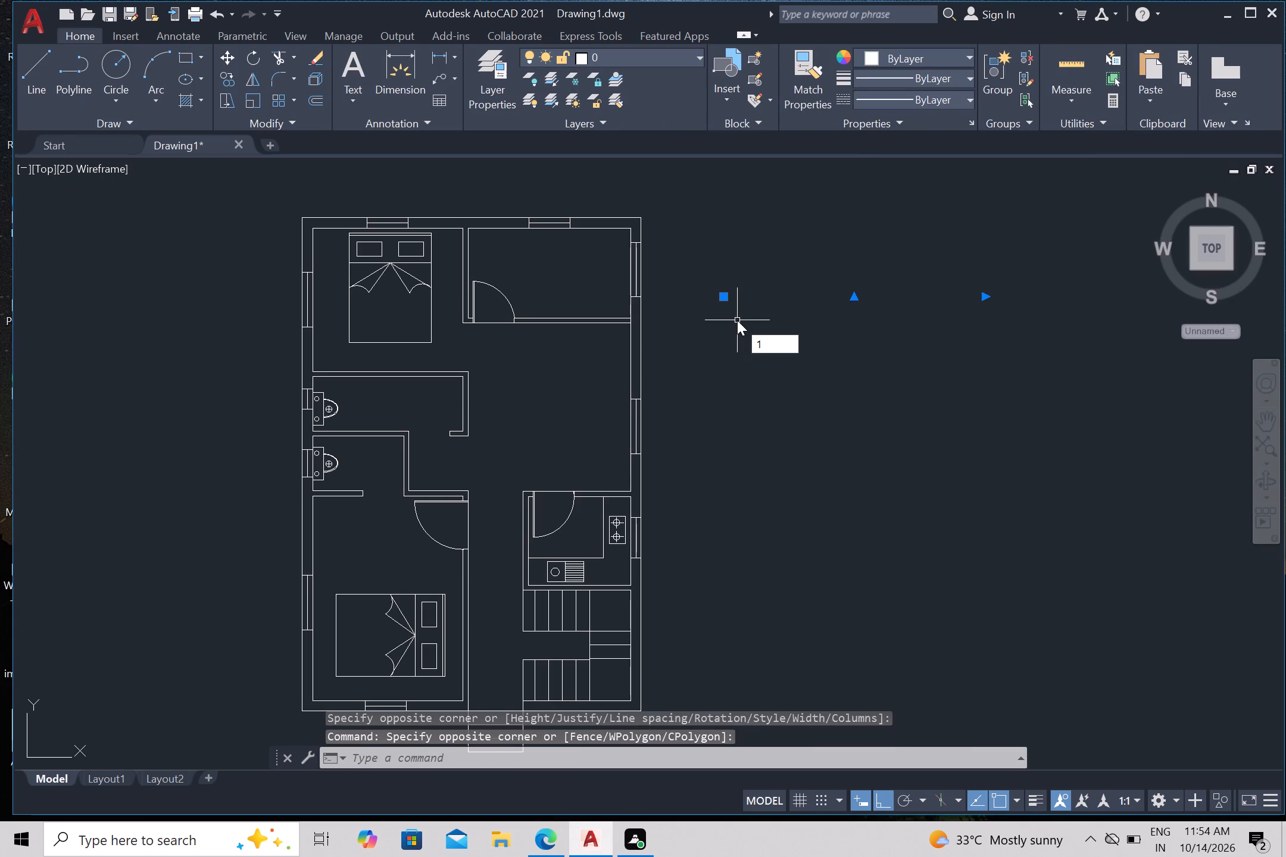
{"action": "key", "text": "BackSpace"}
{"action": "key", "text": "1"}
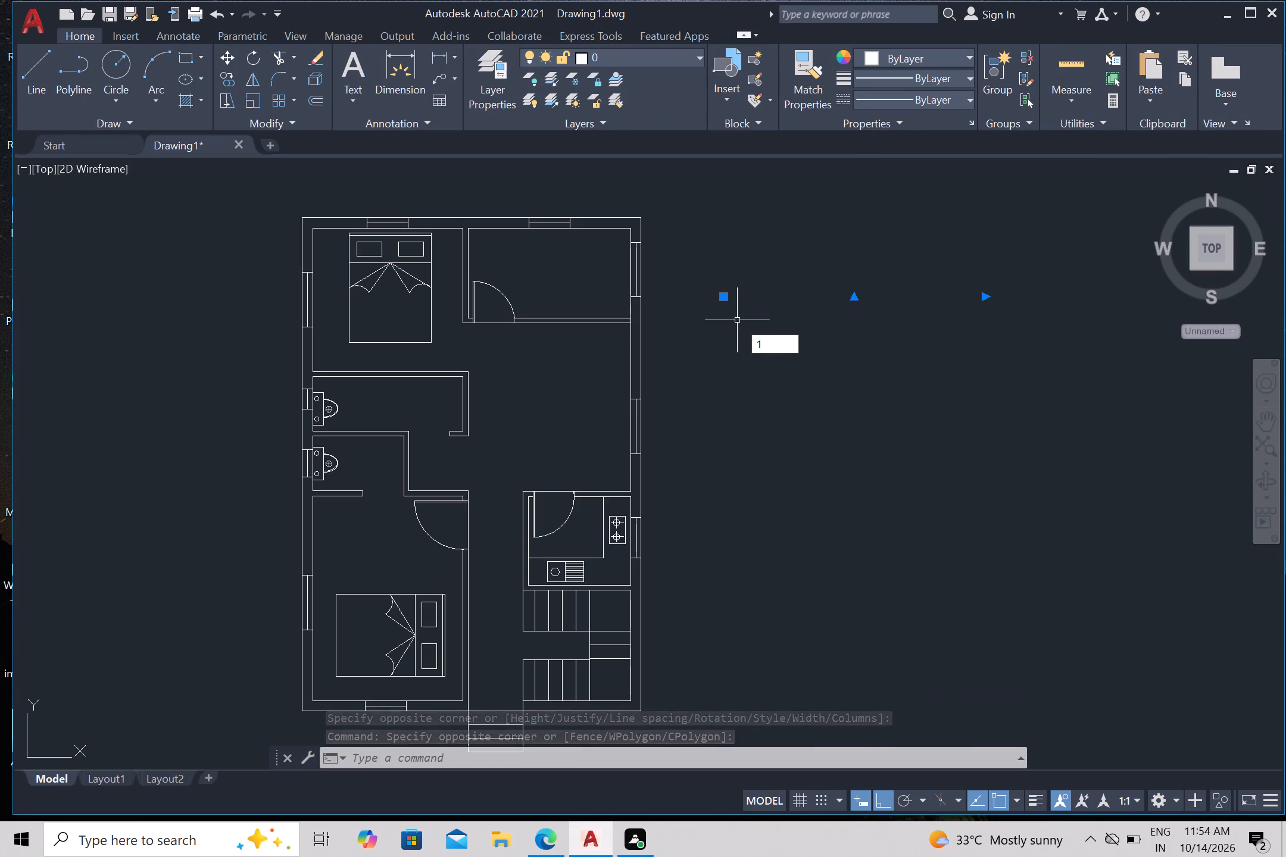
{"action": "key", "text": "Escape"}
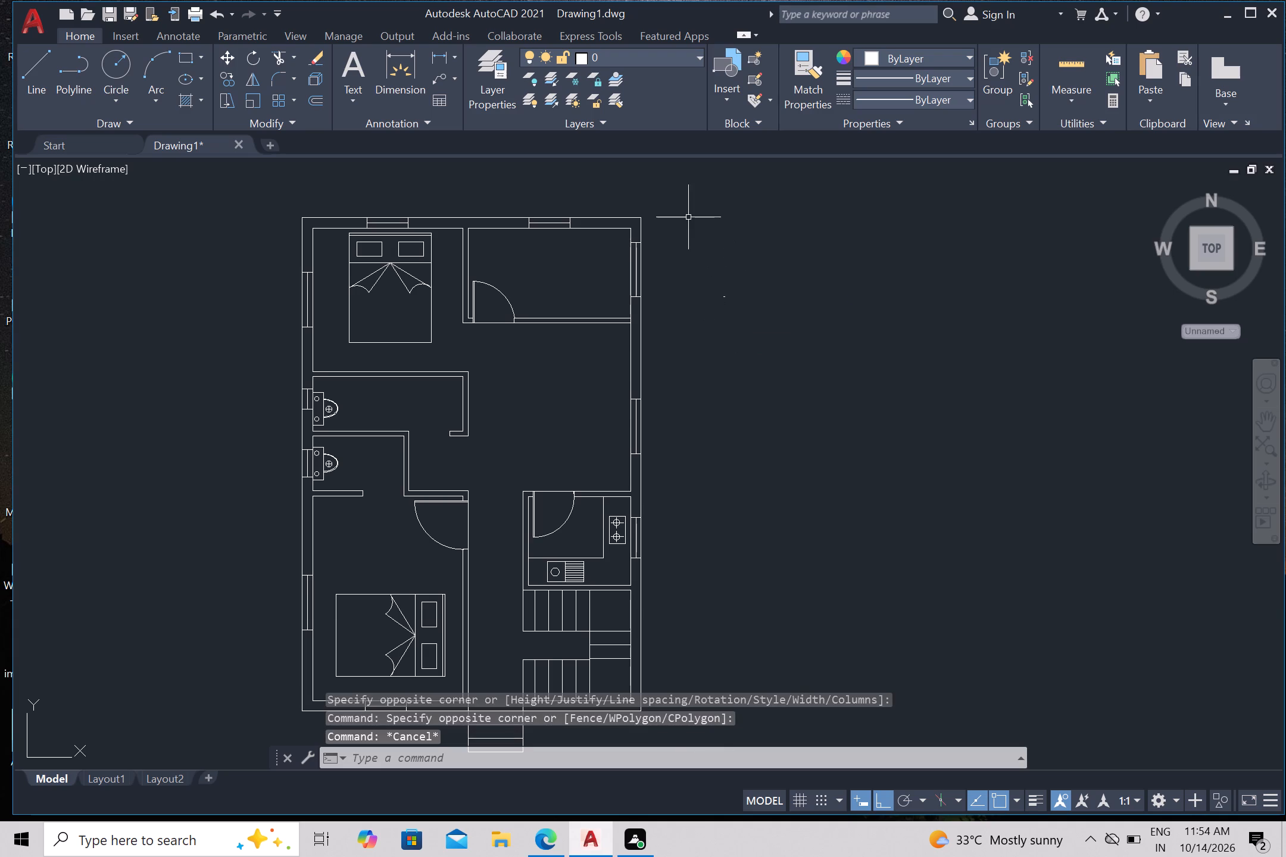
Set the text height of the bedroom label to 9".
{"action": "left_click_drag", "start_coordinate": [698, 280], "coordinate": [722, 298]}
{"action": "left_click", "coordinate": [764, 343]}
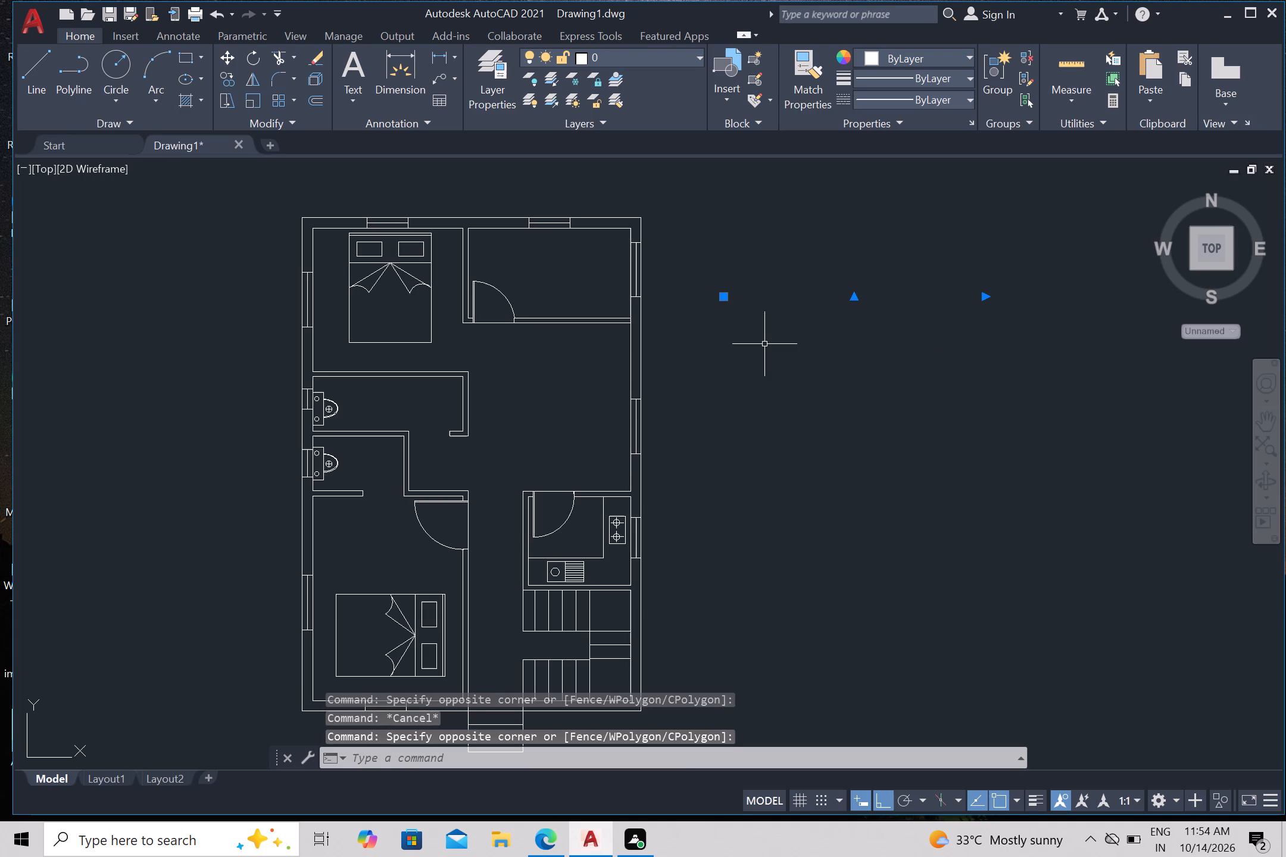
{"action": "key", "text": "ctrl+1"}
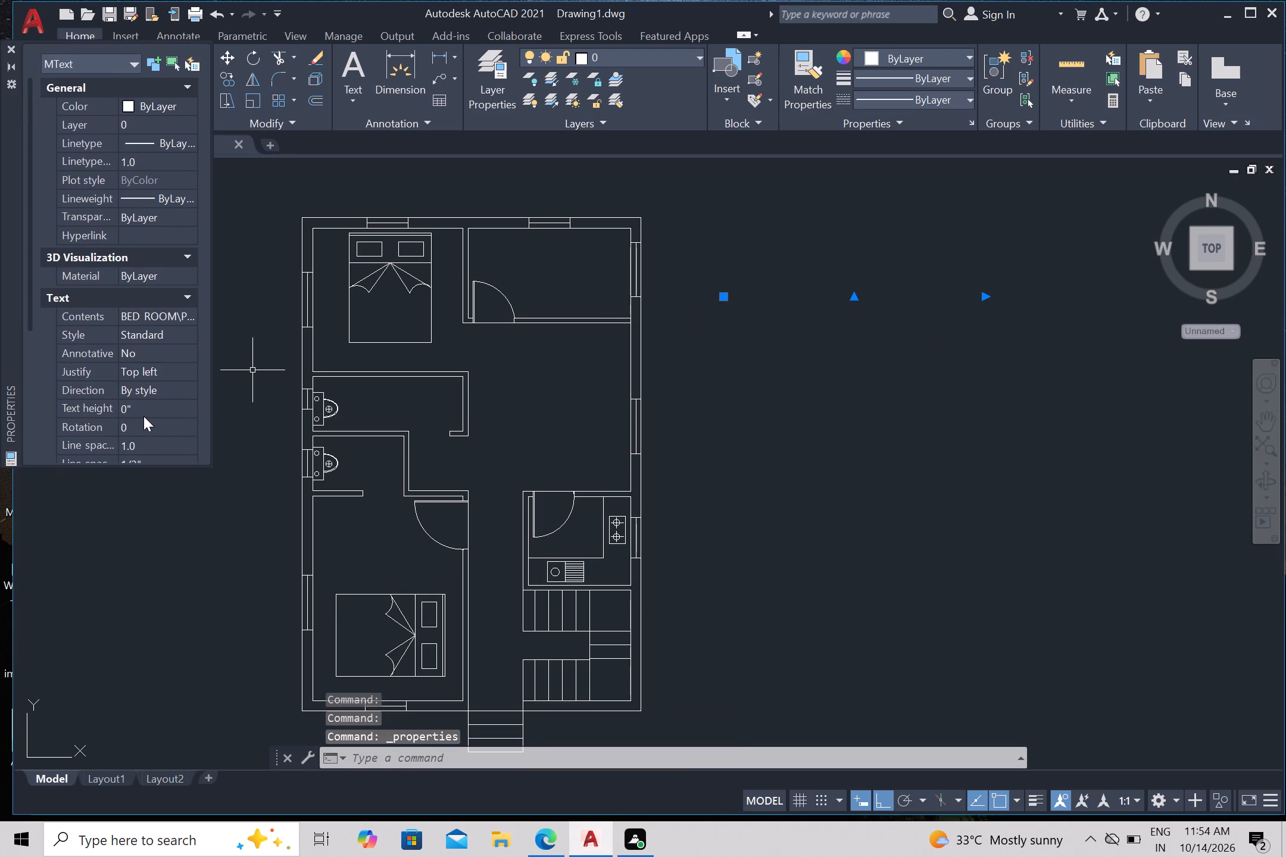
{"action": "left_click", "coordinate": [143, 407]}
{"action": "key", "text": "9"}
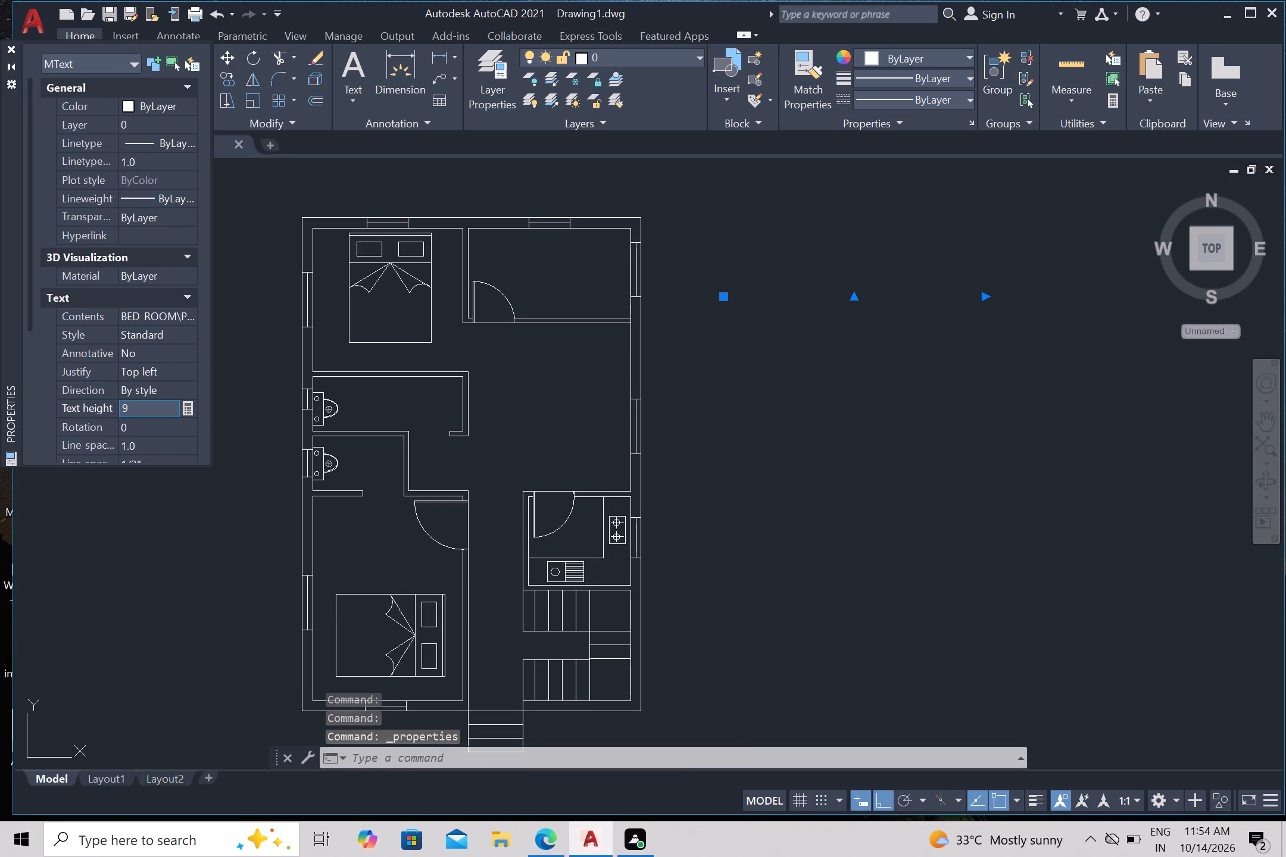
{"action": "key", "text": "shift+quotedbl"}
{"action": "key", "text": "Return"}
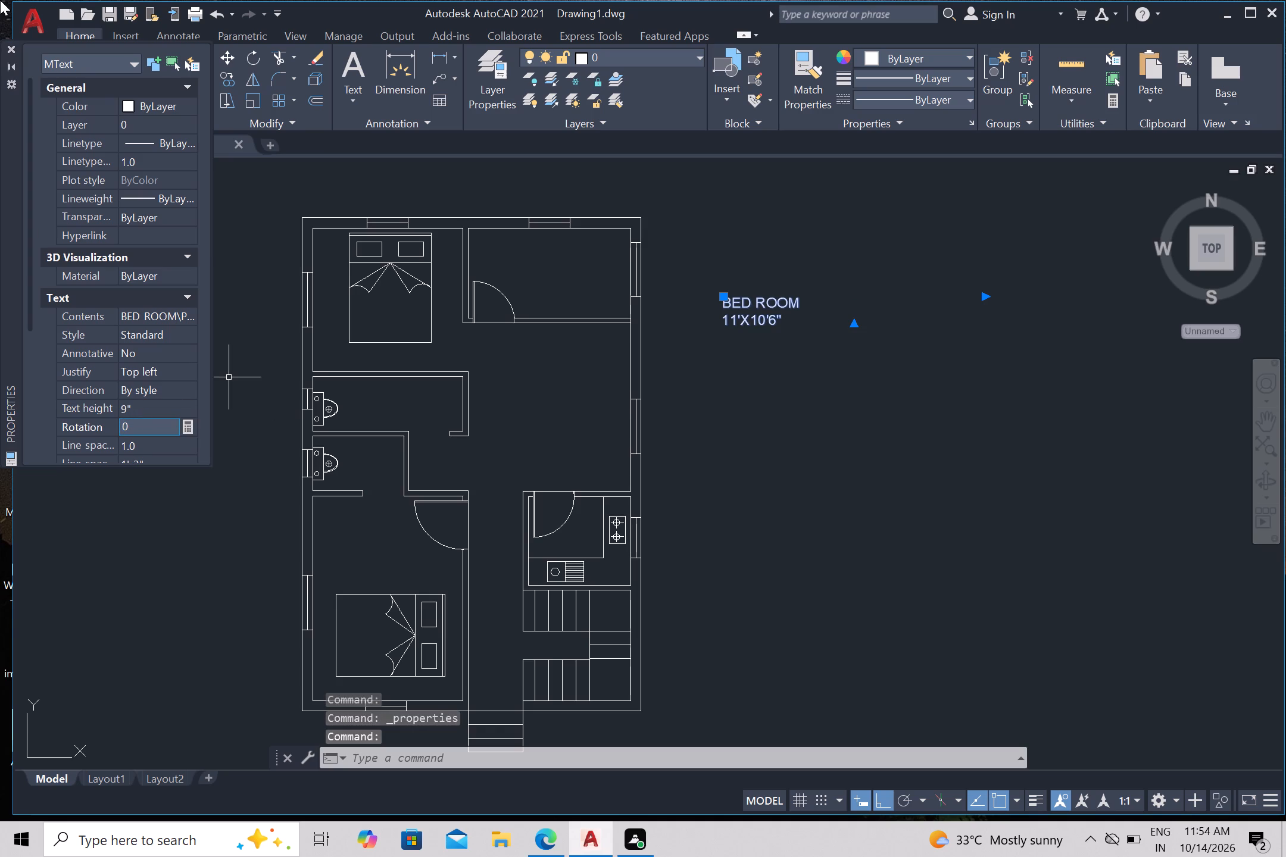
{"action": "left_click", "coordinate": [13, 52]}
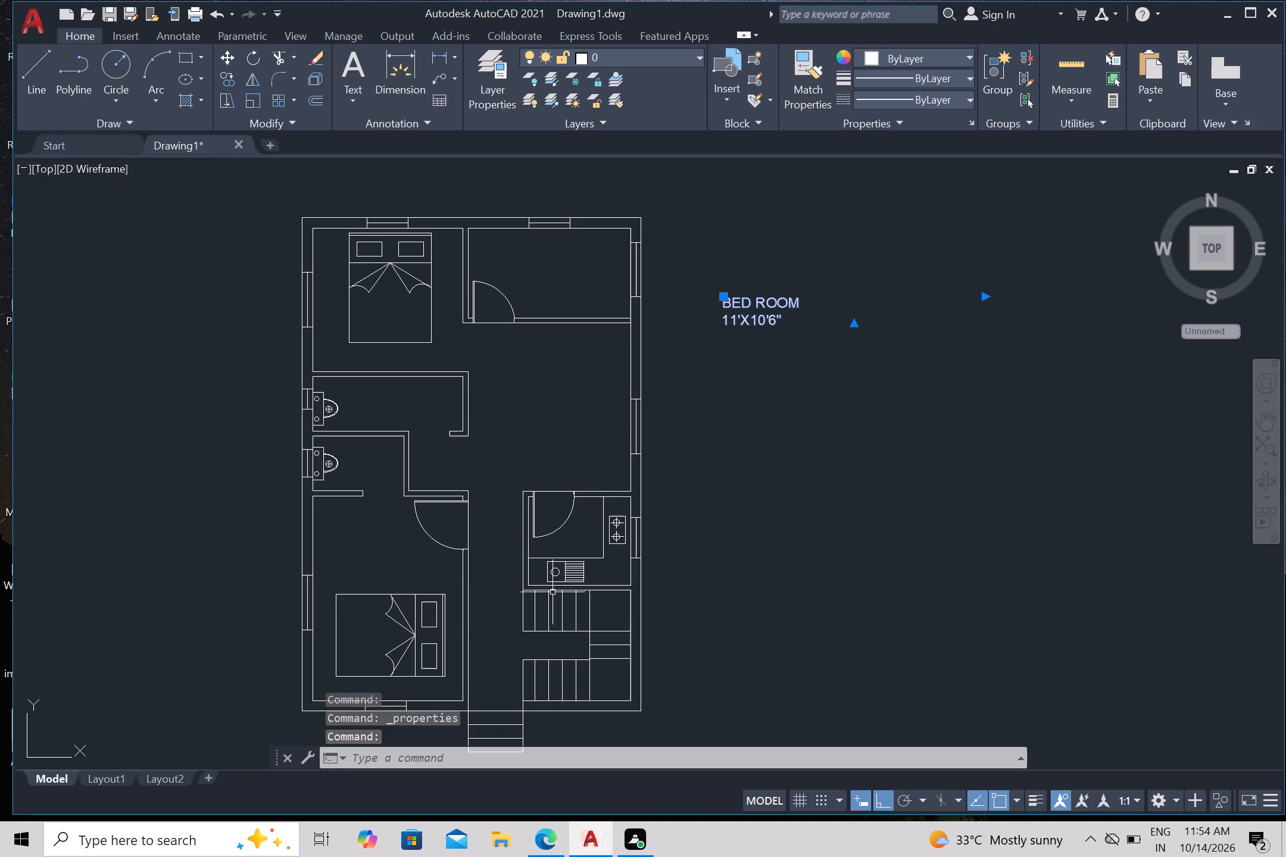
{"action": "key", "text": "Escape"}
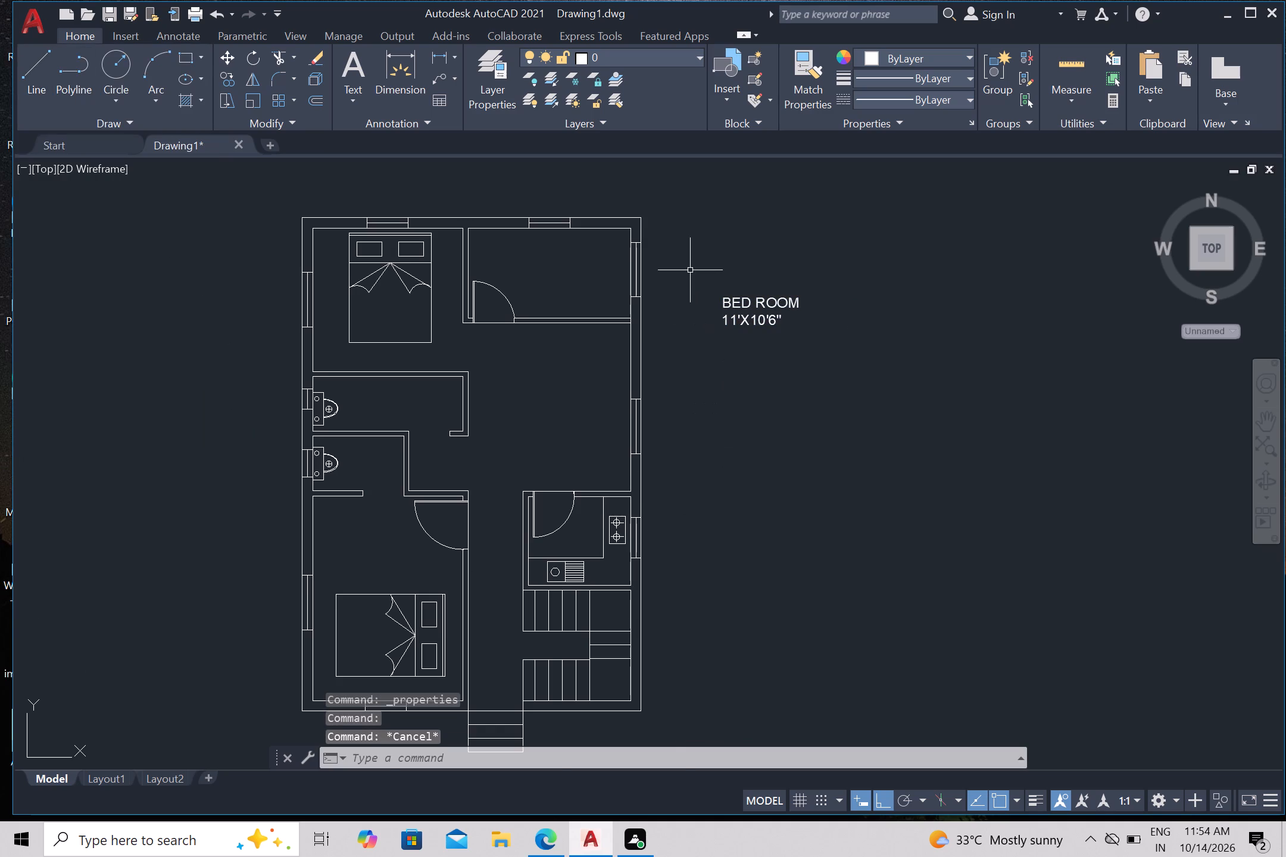
Copy the bedroom label into the upper-left bedroom just below the bed, with ortho mode switched off.
{"action": "left_click_drag", "start_coordinate": [690, 270], "coordinate": [706, 268]}
{"action": "left_click", "coordinate": [863, 373]}
{"action": "type", "text": "CO"}
{"action": "key", "text": "Return"}
{"action": "left_click", "coordinate": [753, 314]}
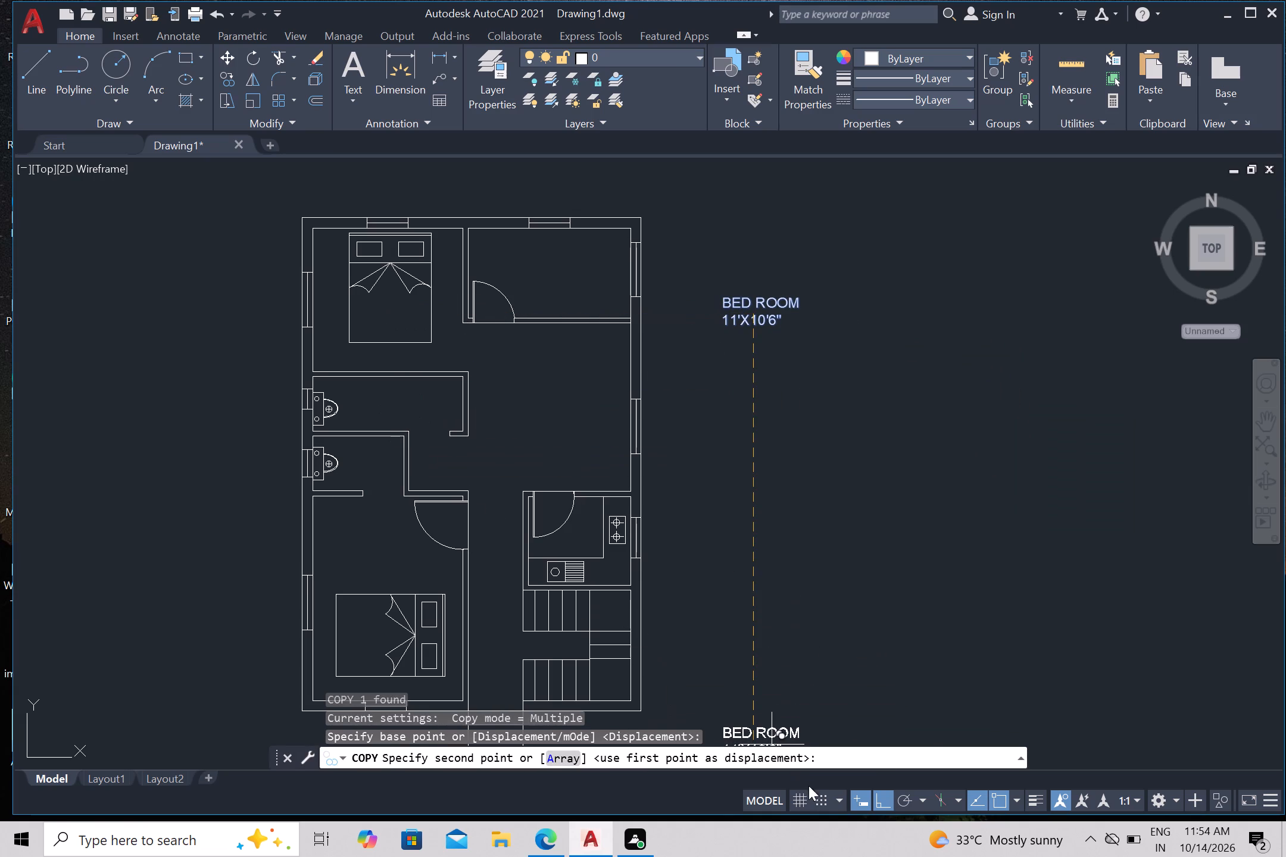
{"action": "left_click", "coordinate": [885, 808]}
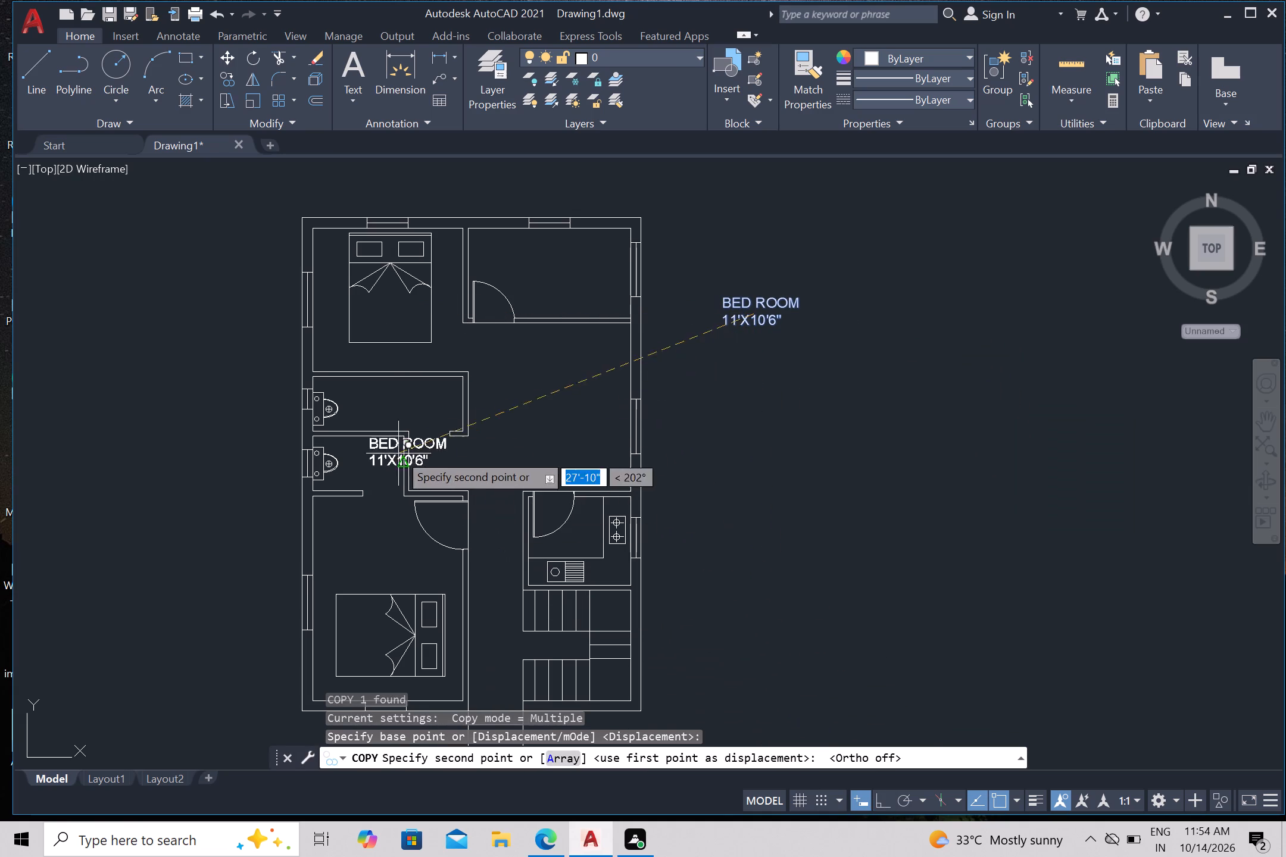
{"action": "scroll", "coordinate": [374, 396], "scroll_direction": "up", "scroll_amount": 2}
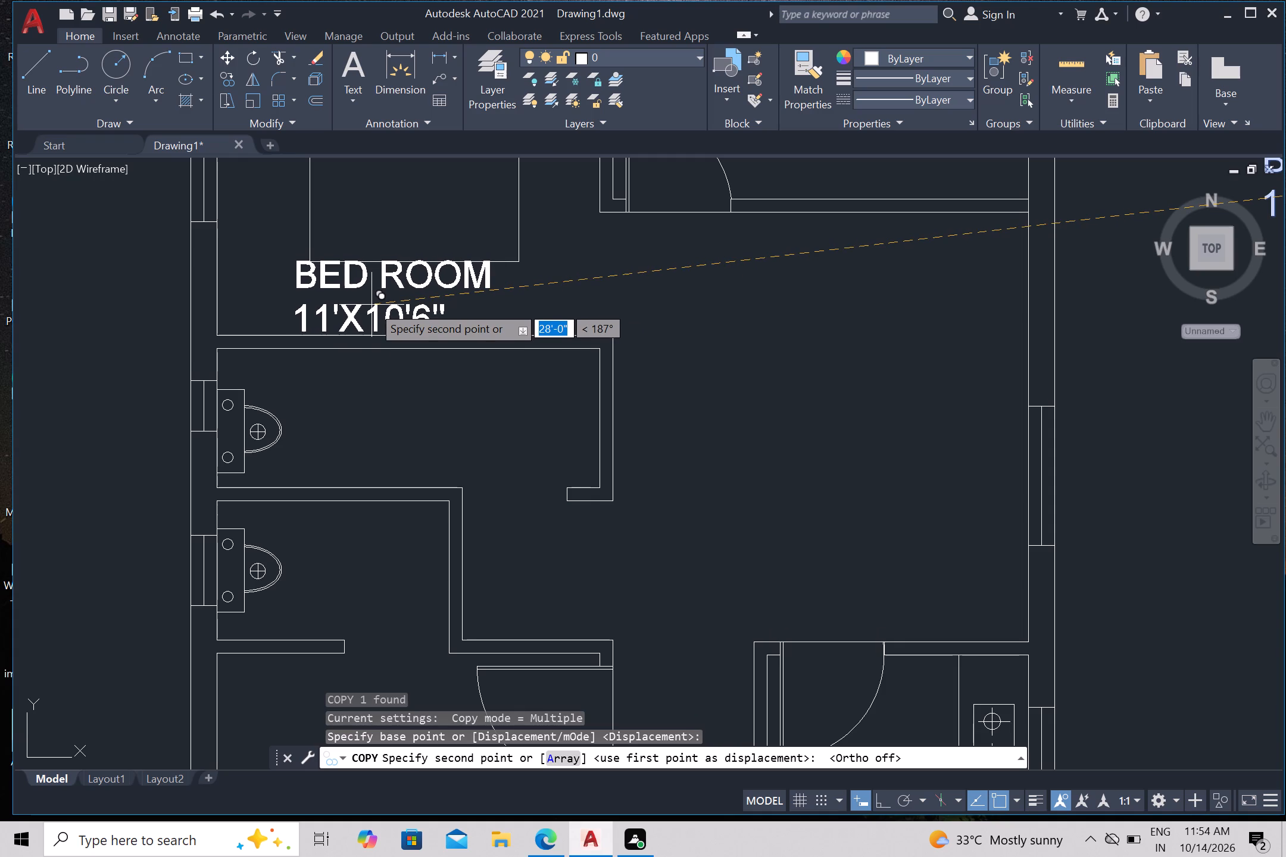
{"action": "scroll", "coordinate": [373, 306], "scroll_direction": "down", "scroll_amount": 2}
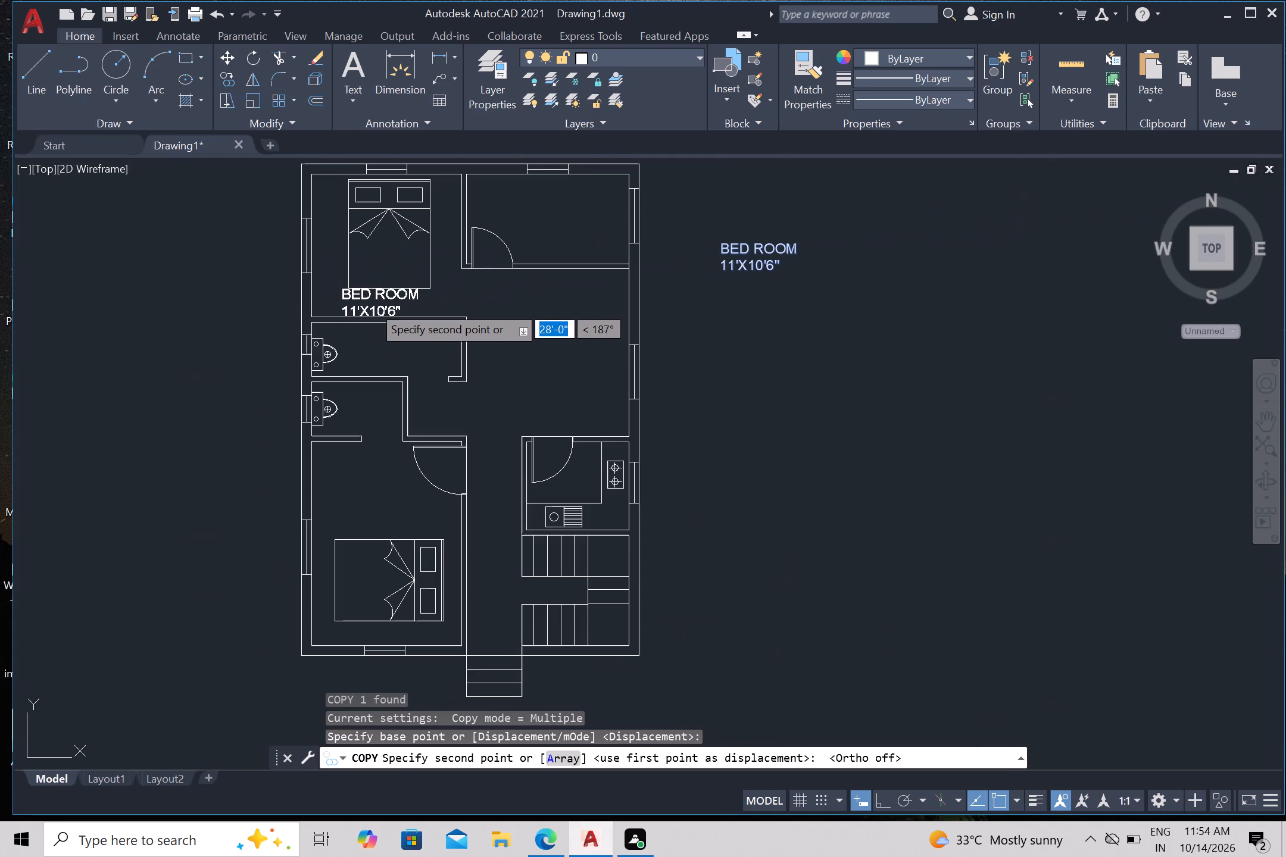
{"action": "scroll", "coordinate": [372, 308], "scroll_direction": "up", "scroll_amount": 2}
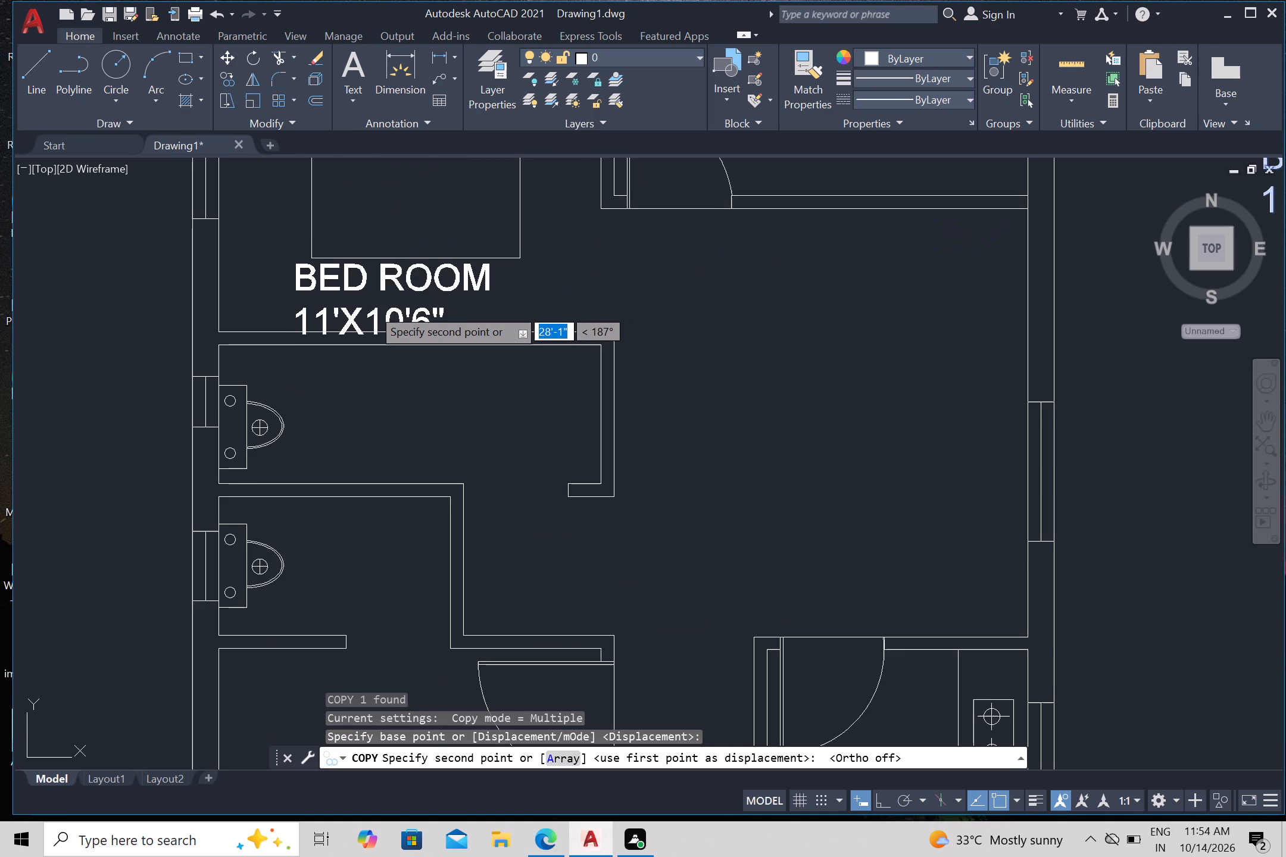
{"action": "left_click", "coordinate": [372, 303]}
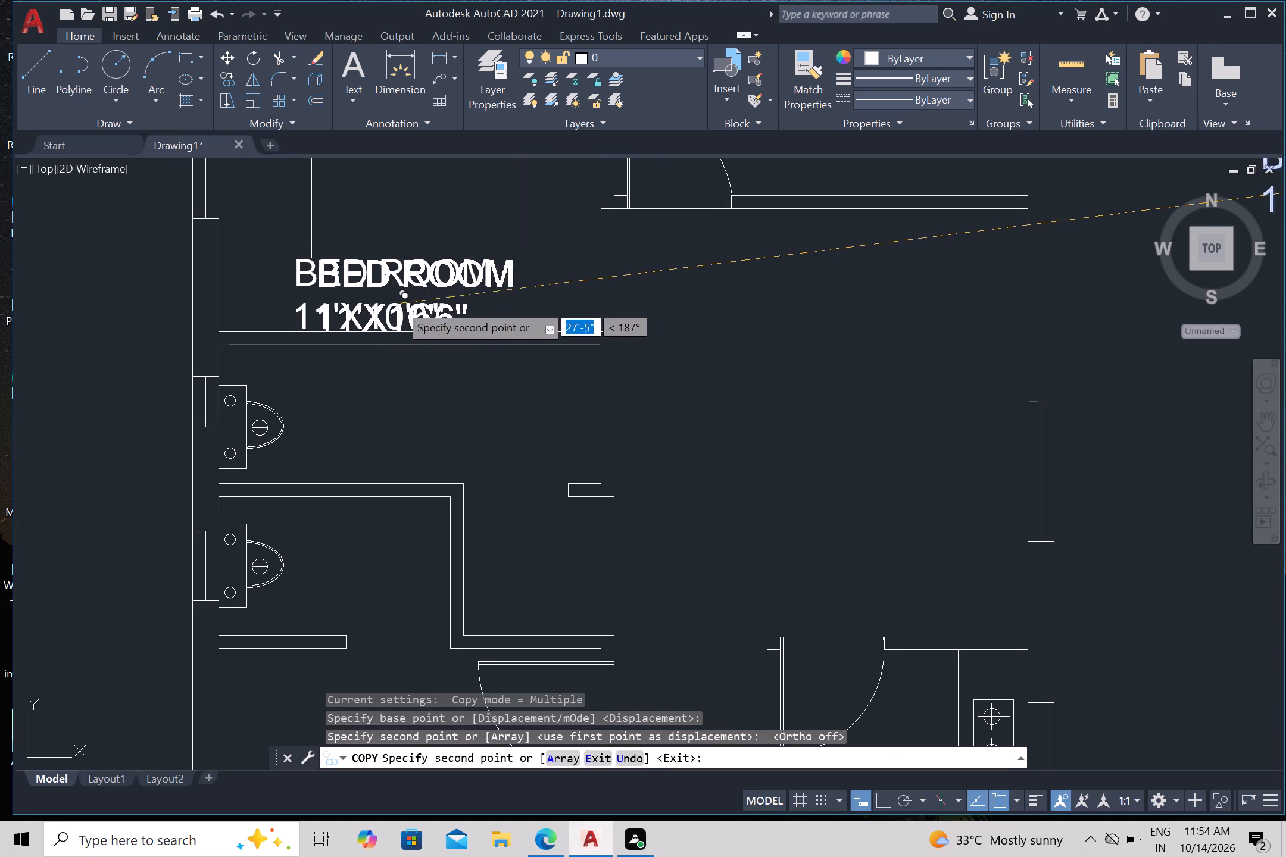
{"action": "scroll", "coordinate": [413, 305], "scroll_direction": "down", "scroll_amount": 3}
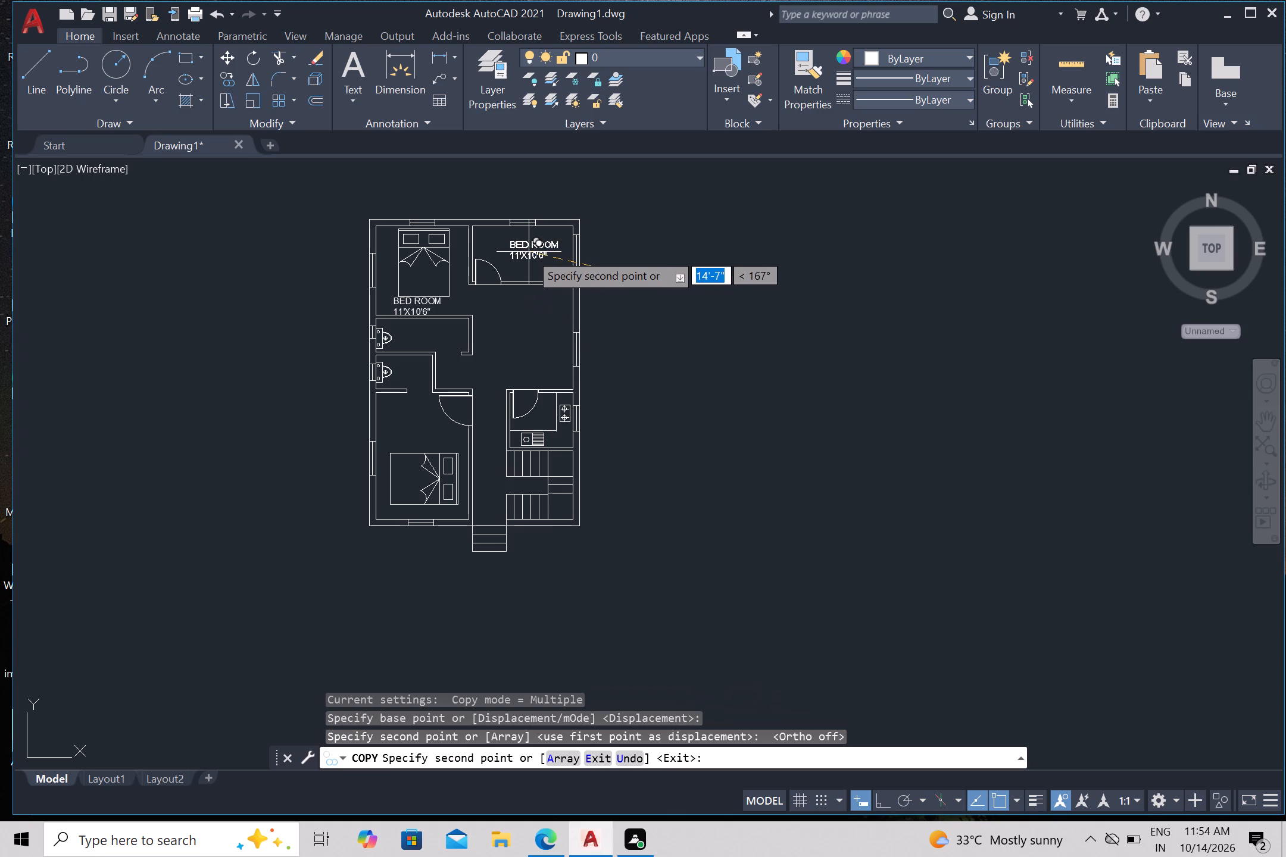
Place copies of the bedroom label in the upper-right room, central hall, both toilets, lower-left bedroom, kitchen and staircase.
{"action": "left_click", "coordinate": [529, 252]}
{"action": "left_click", "coordinate": [529, 342]}
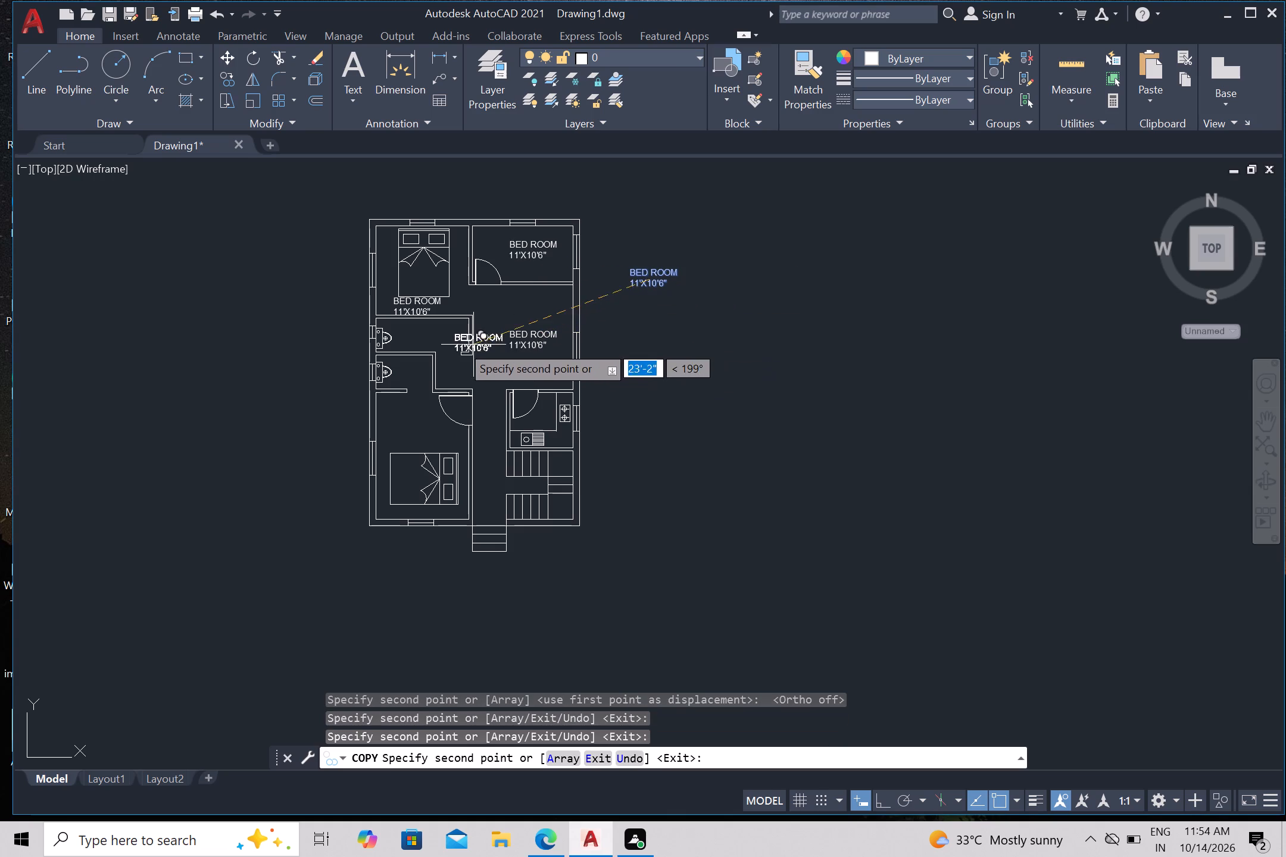
{"action": "scroll", "coordinate": [421, 332], "scroll_direction": "up", "scroll_amount": 2}
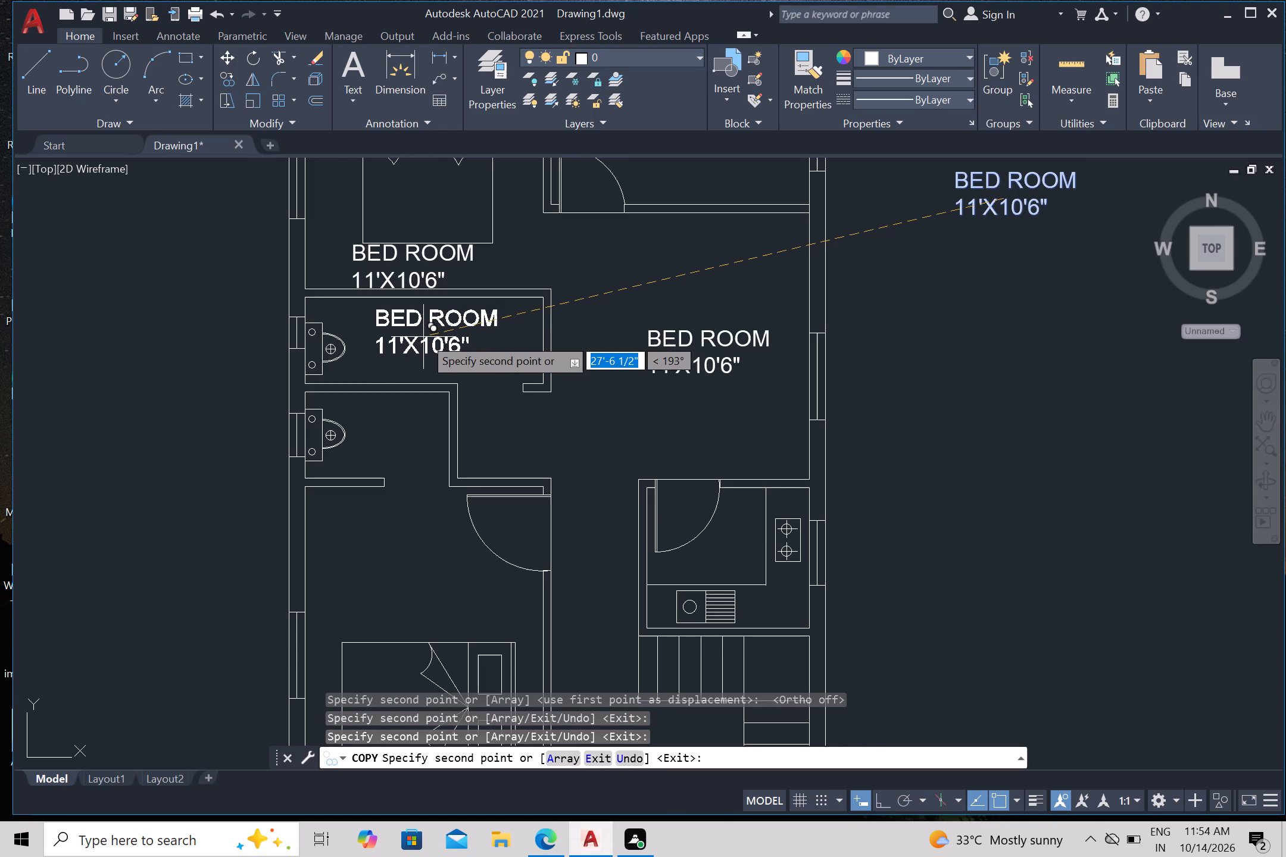
{"action": "left_click", "coordinate": [423, 337]}
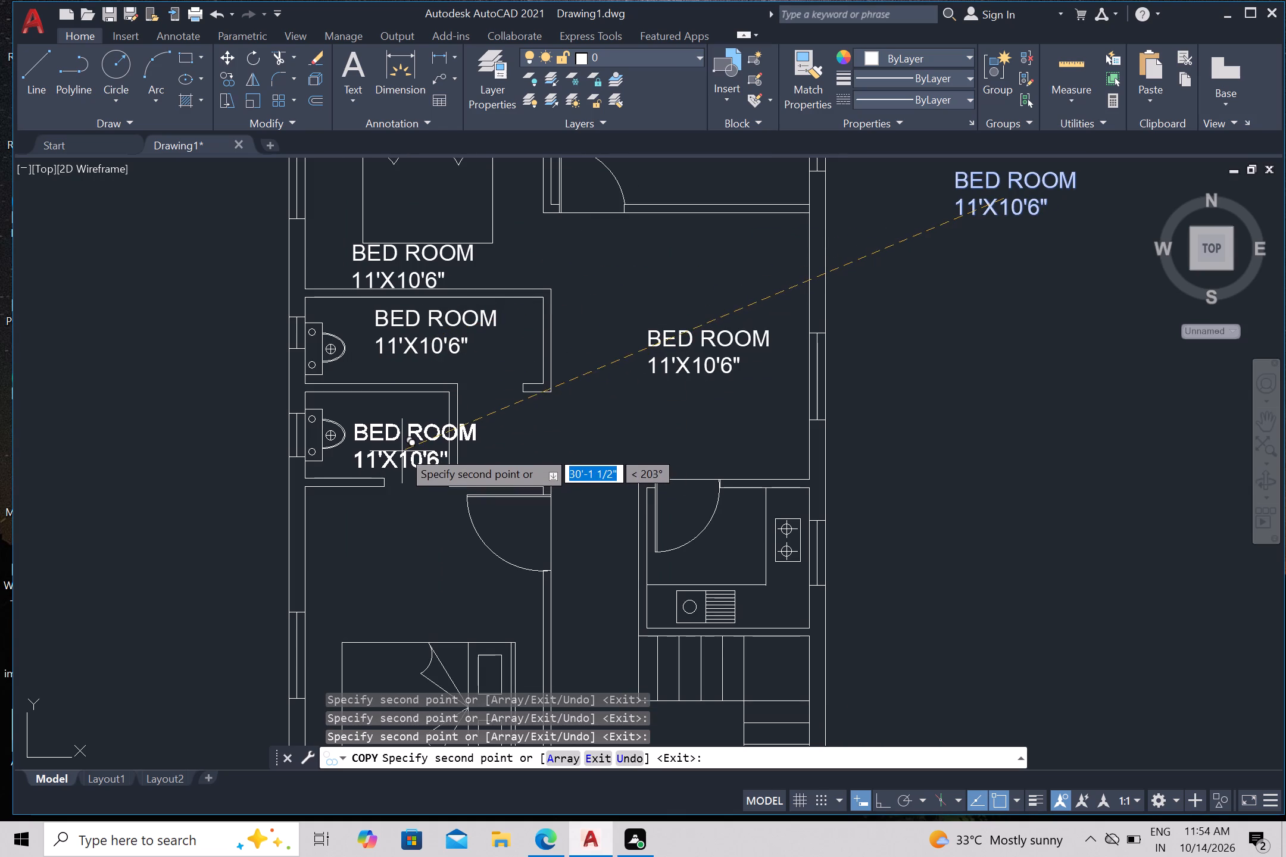
{"action": "left_click", "coordinate": [402, 449]}
{"action": "left_click", "coordinate": [391, 579]}
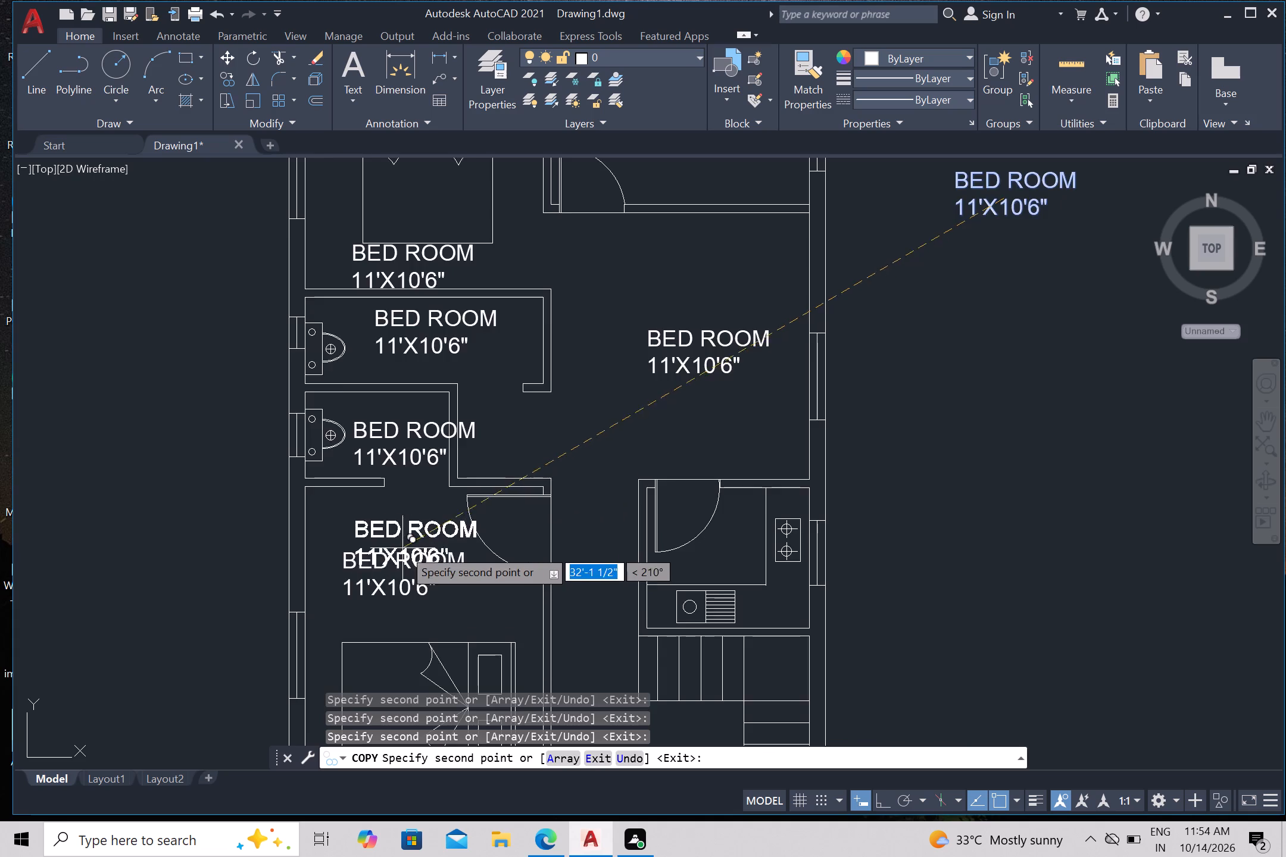
{"action": "scroll", "coordinate": [402, 548], "scroll_direction": "down", "scroll_amount": 2}
{"action": "scroll", "coordinate": [495, 539], "scroll_direction": "down", "scroll_amount": 1}
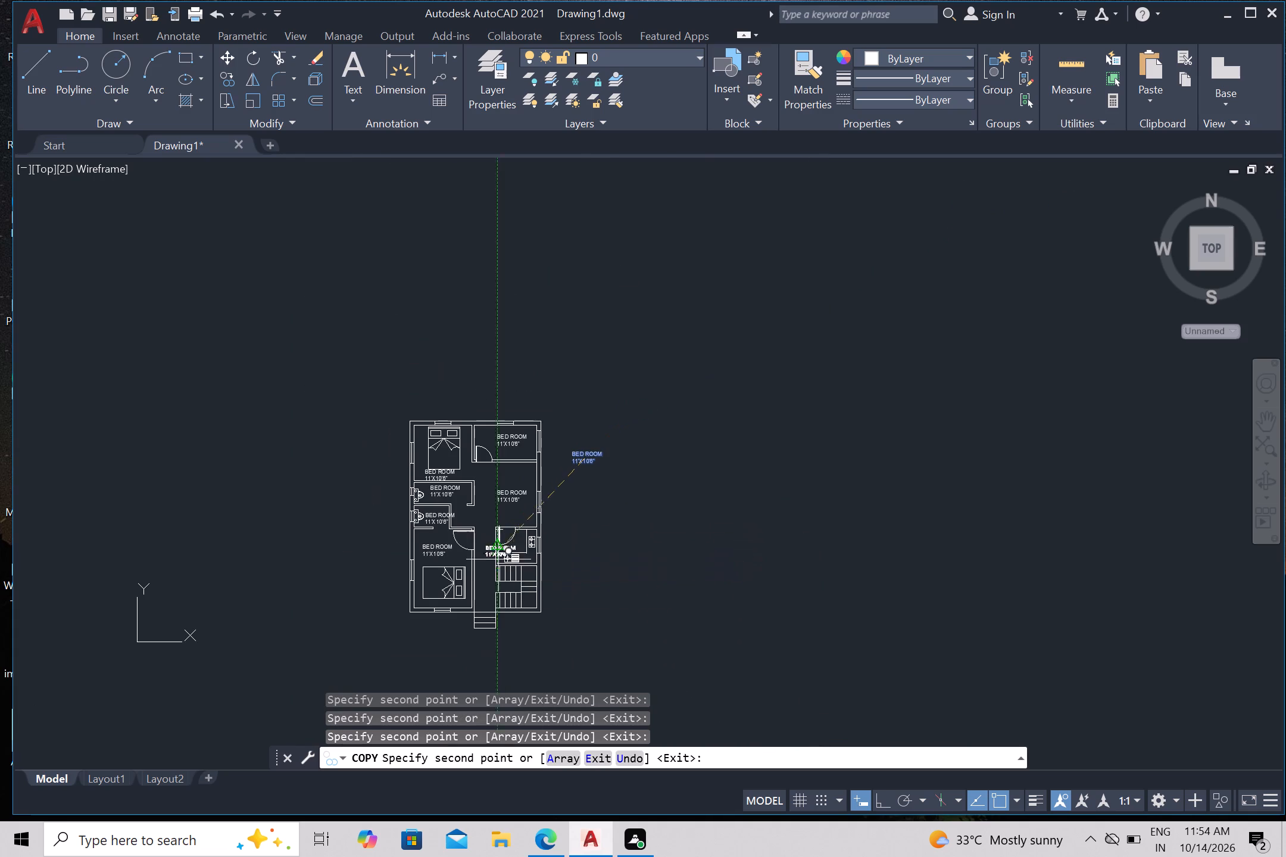
{"action": "scroll", "coordinate": [535, 596], "scroll_direction": "up", "scroll_amount": 2}
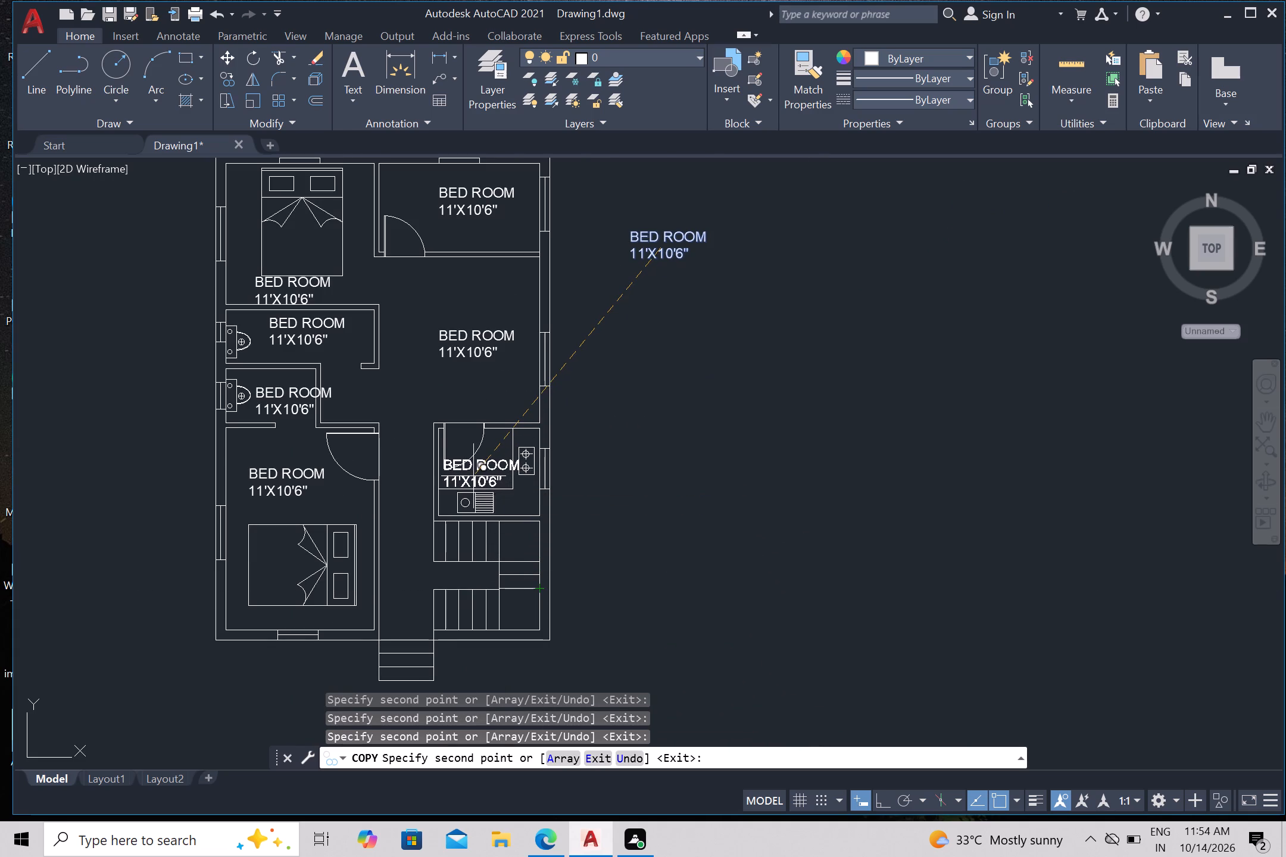
{"action": "left_click", "coordinate": [473, 476]}
{"action": "scroll", "coordinate": [445, 602], "scroll_direction": "up", "scroll_amount": 2}
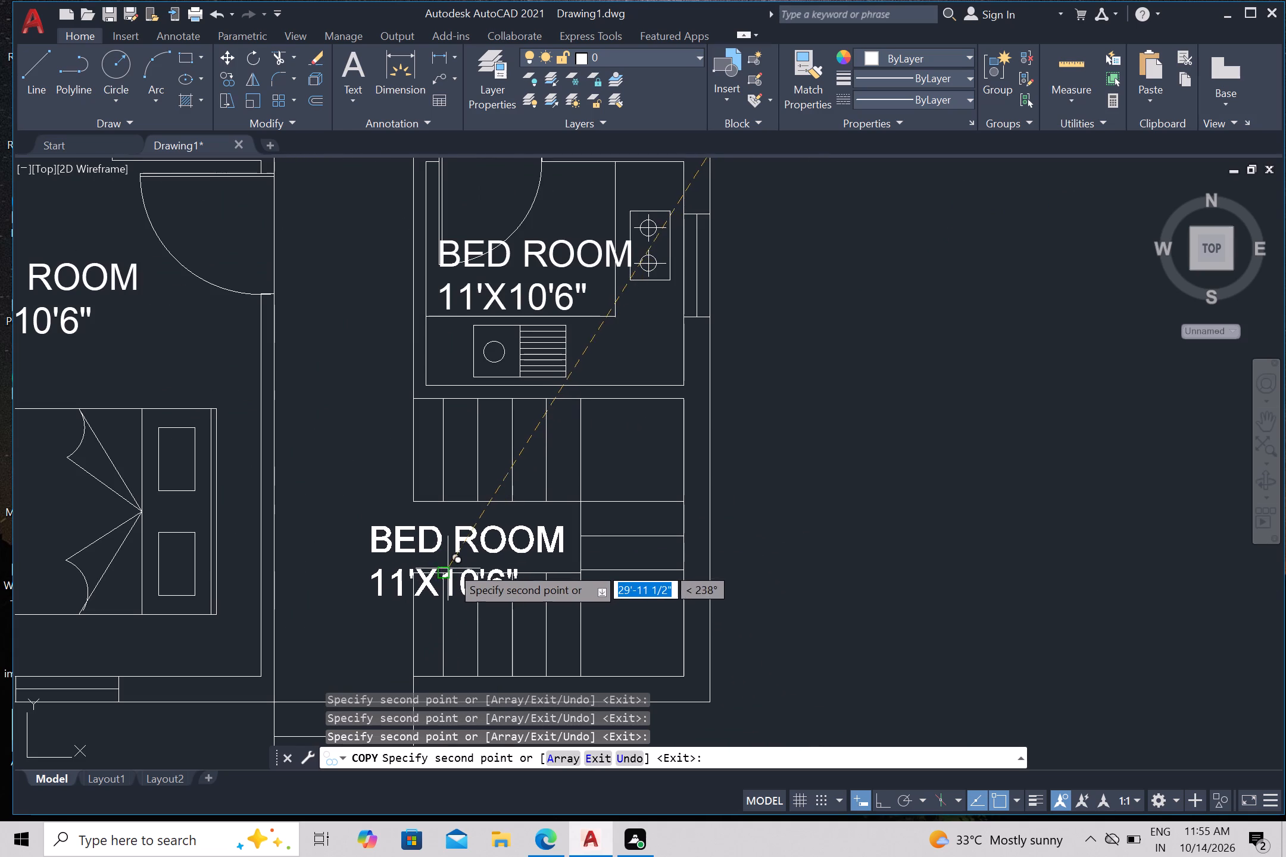
{"action": "left_click", "coordinate": [457, 559]}
{"action": "scroll", "coordinate": [458, 559], "scroll_direction": "down", "scroll_amount": 2}
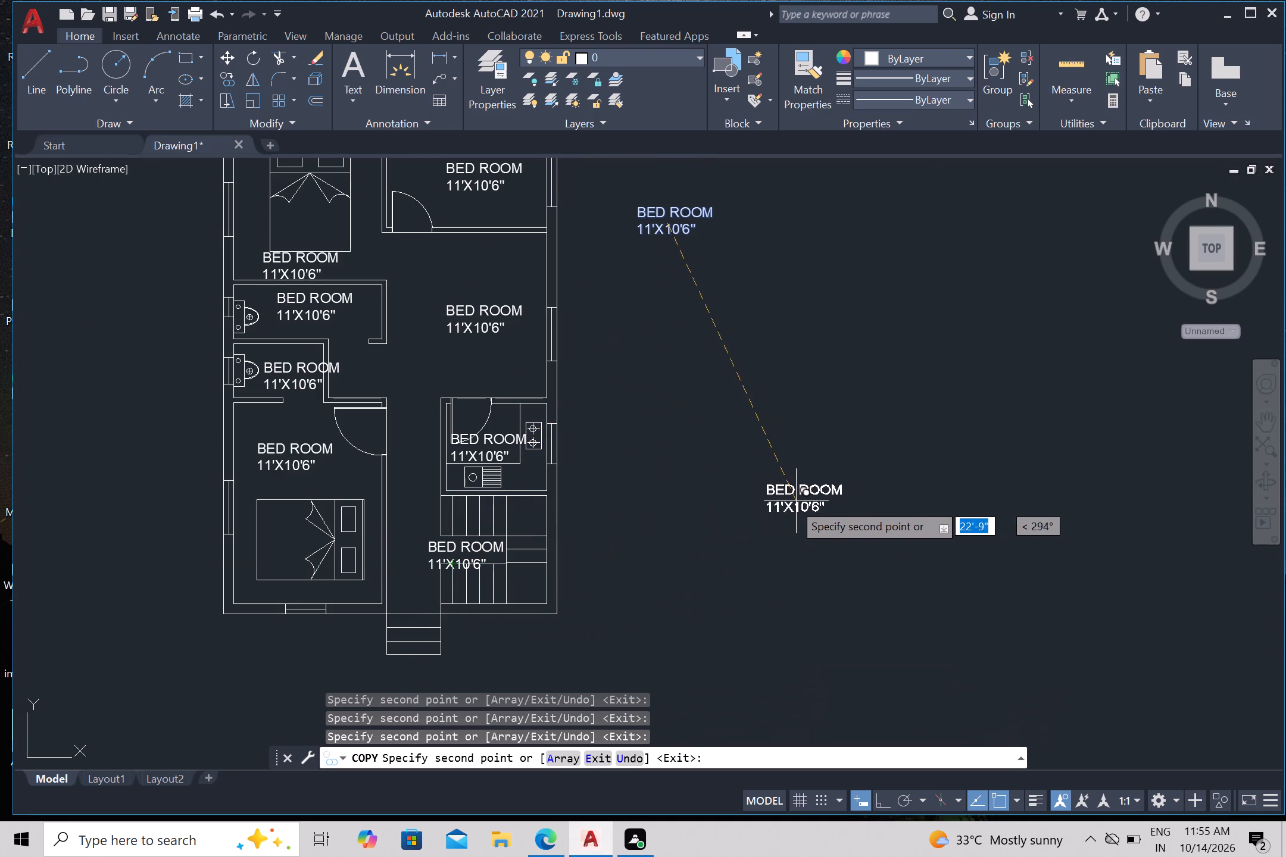
{"action": "key", "text": "Escape"}
Delete the original bedroom label outside the plan.
{"action": "middle_click_drag", "start_coordinate": [669, 304], "coordinate": [669, 358]}
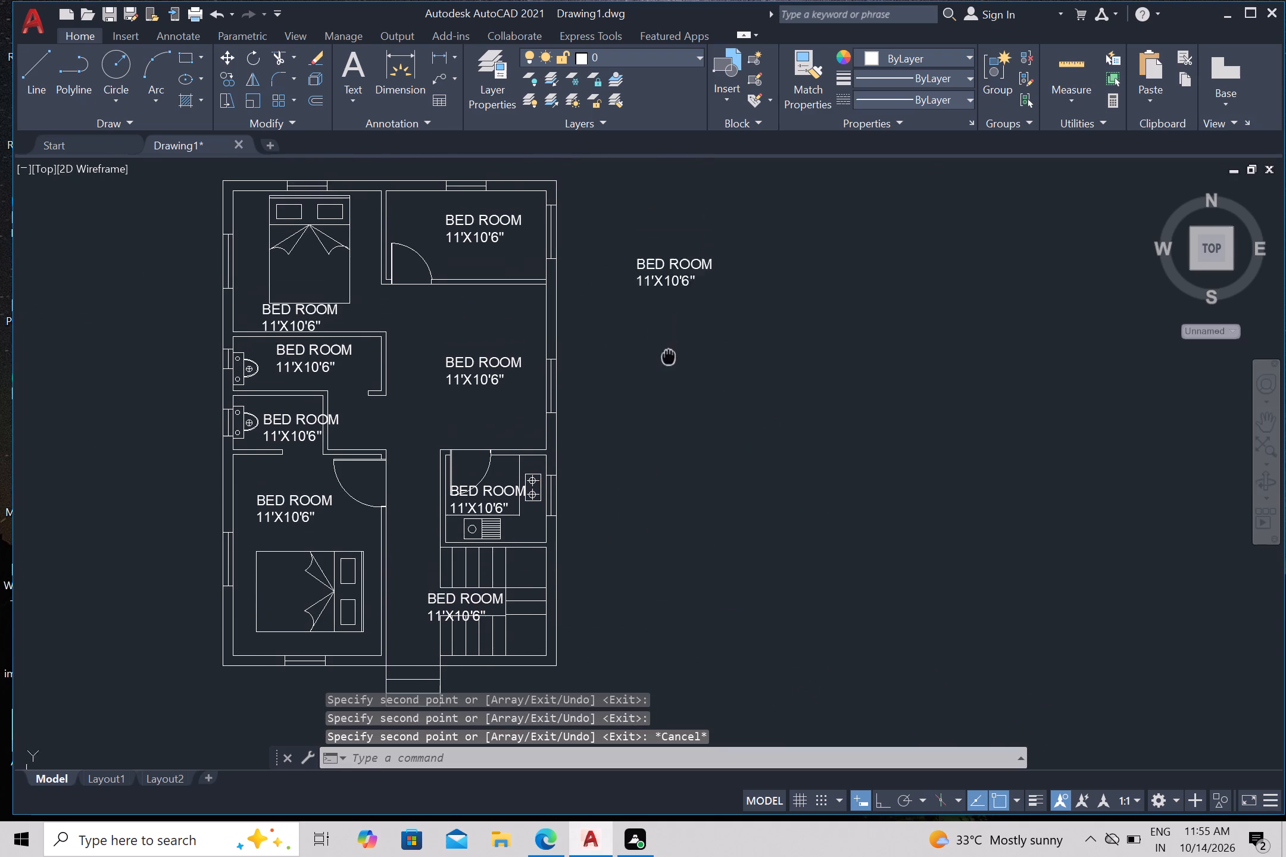
{"action": "middle_click_drag", "start_coordinate": [669, 358], "coordinate": [676, 382]}
{"action": "left_click", "coordinate": [634, 258]}
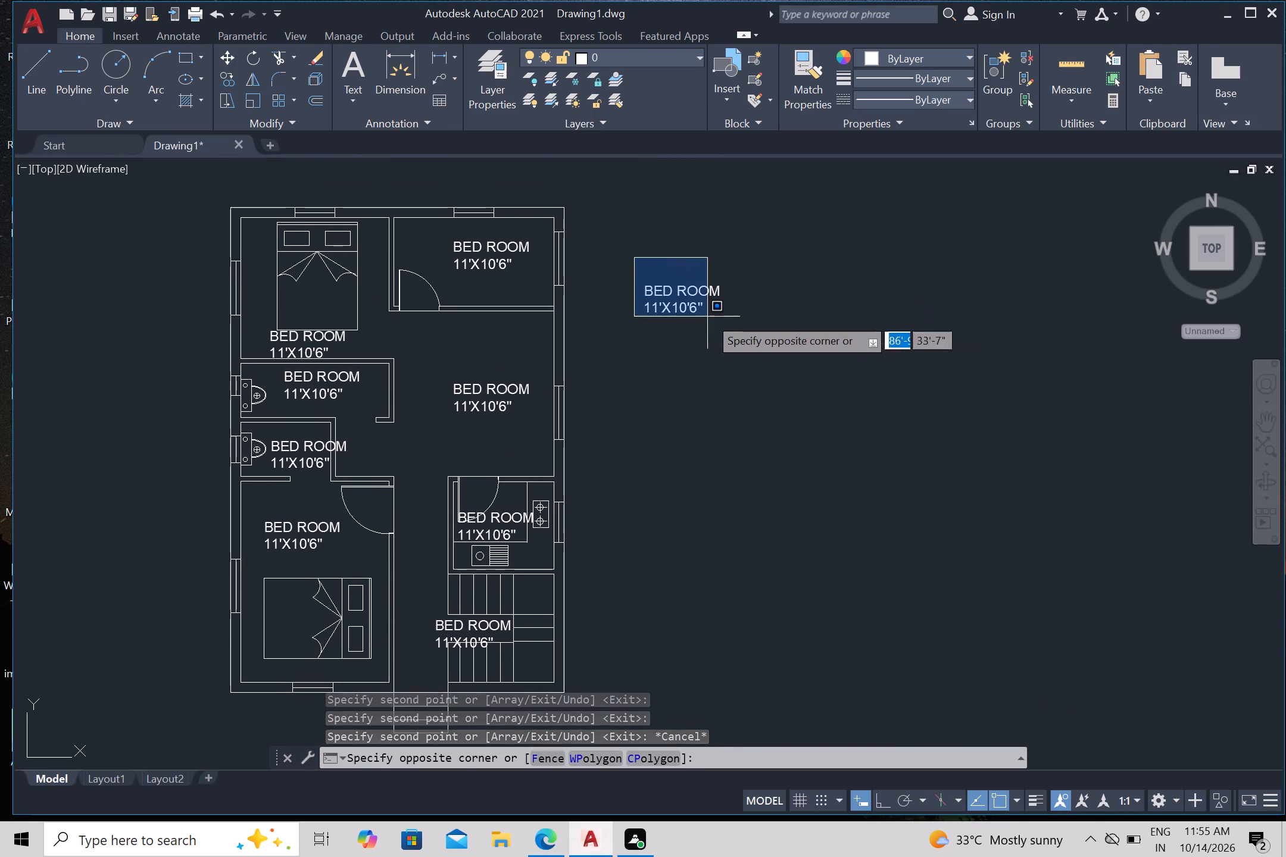
{"action": "left_click", "coordinate": [733, 339]}
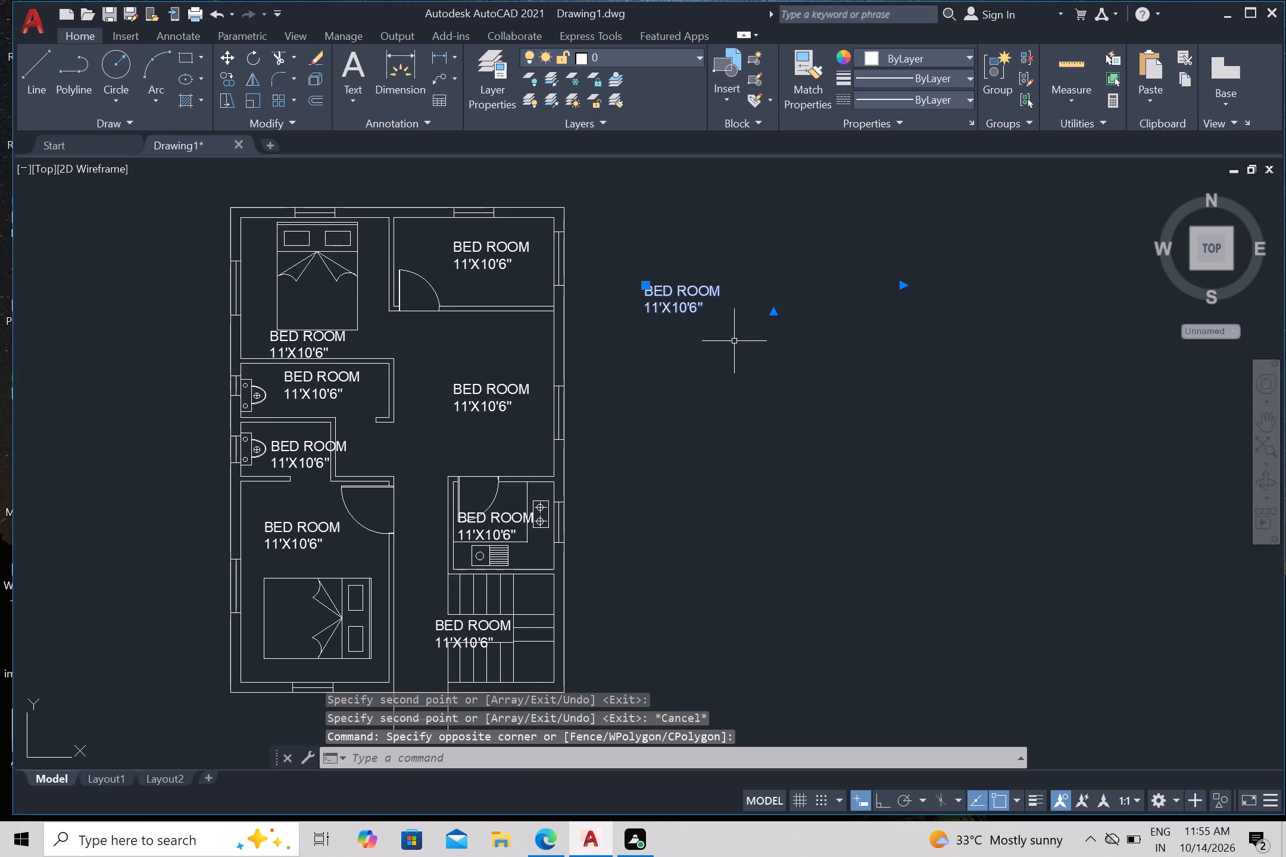
{"action": "key", "text": "Delete"}
Replace the name line of the upper-right room's label with "POOJA", indented by two spaces.
{"action": "left_click", "coordinate": [464, 257]}
{"action": "right_click", "coordinate": [464, 257]}
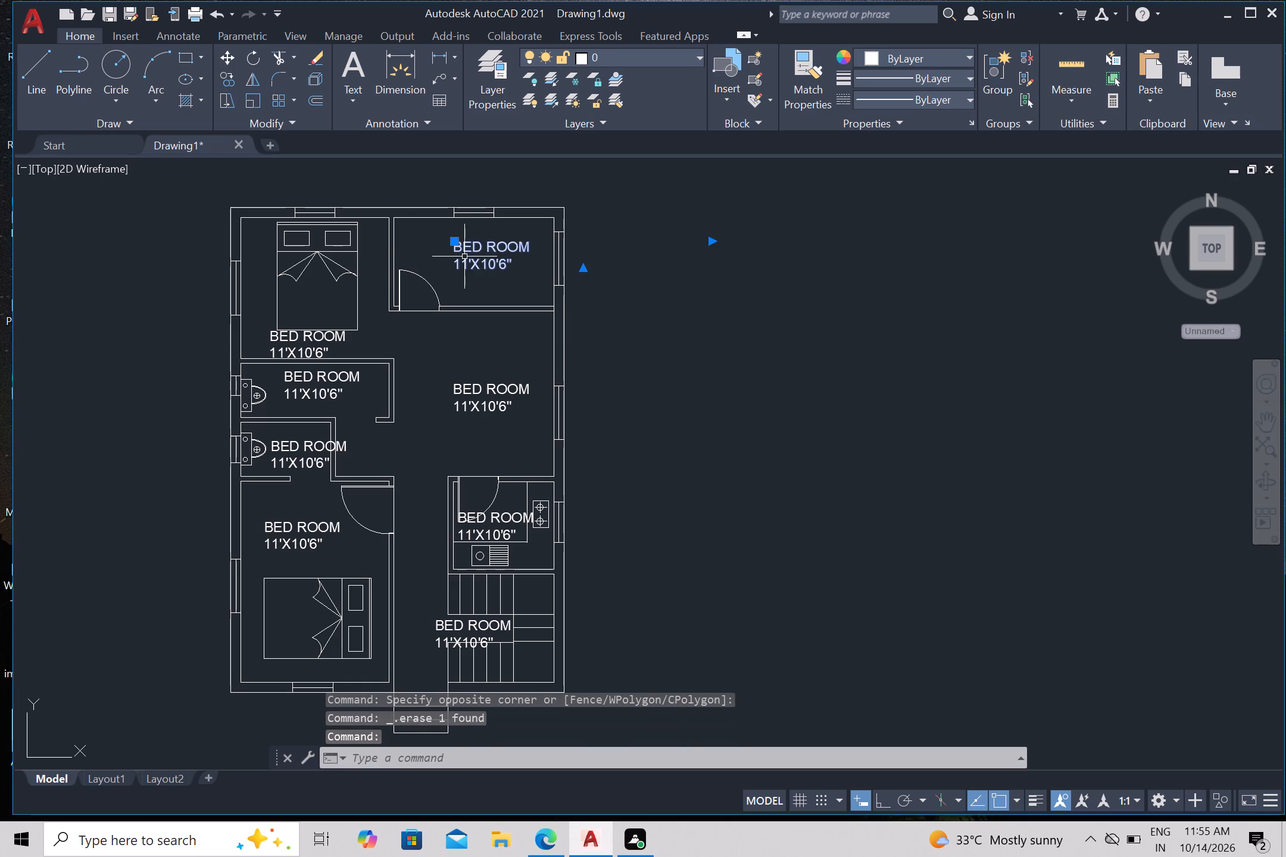
{"action": "left_click", "coordinate": [557, 311]}
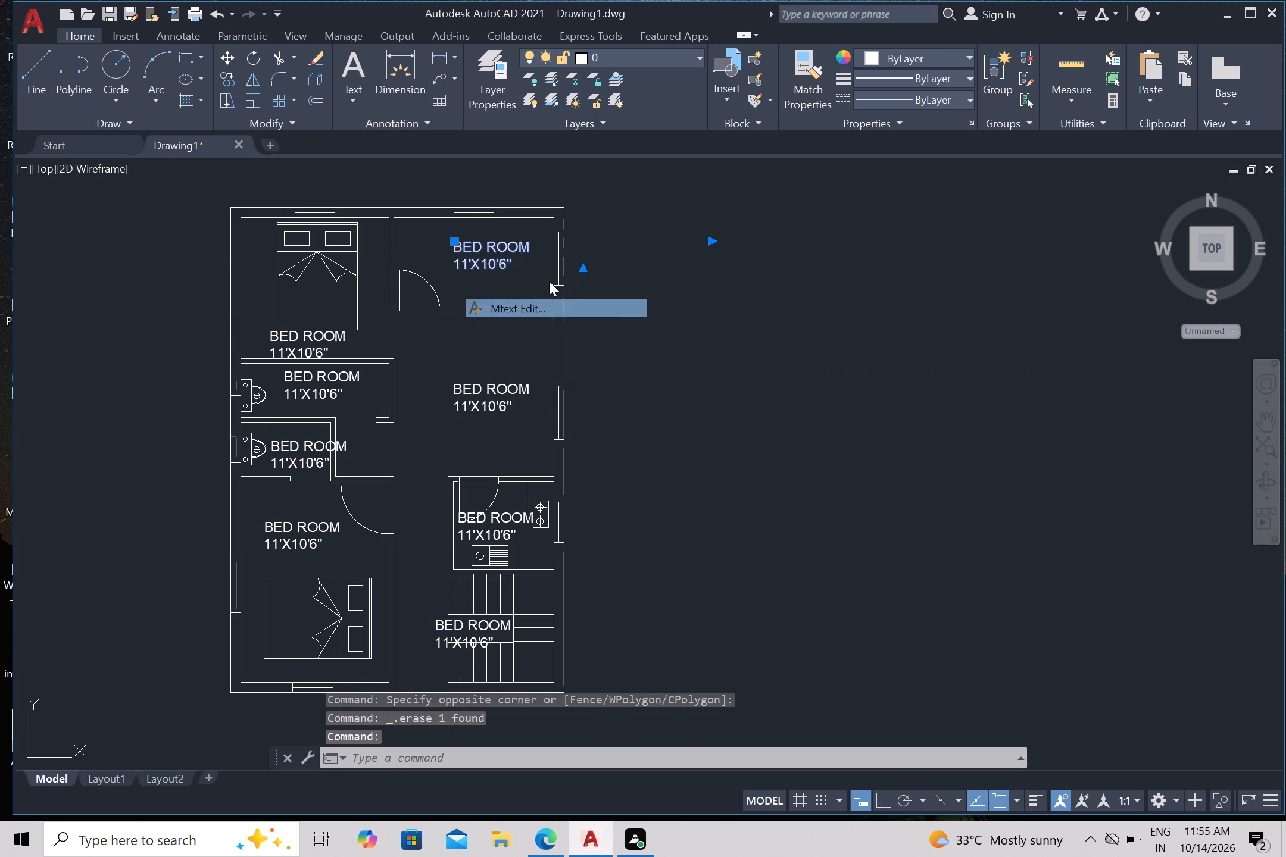
{"action": "left_click", "coordinate": [545, 246]}
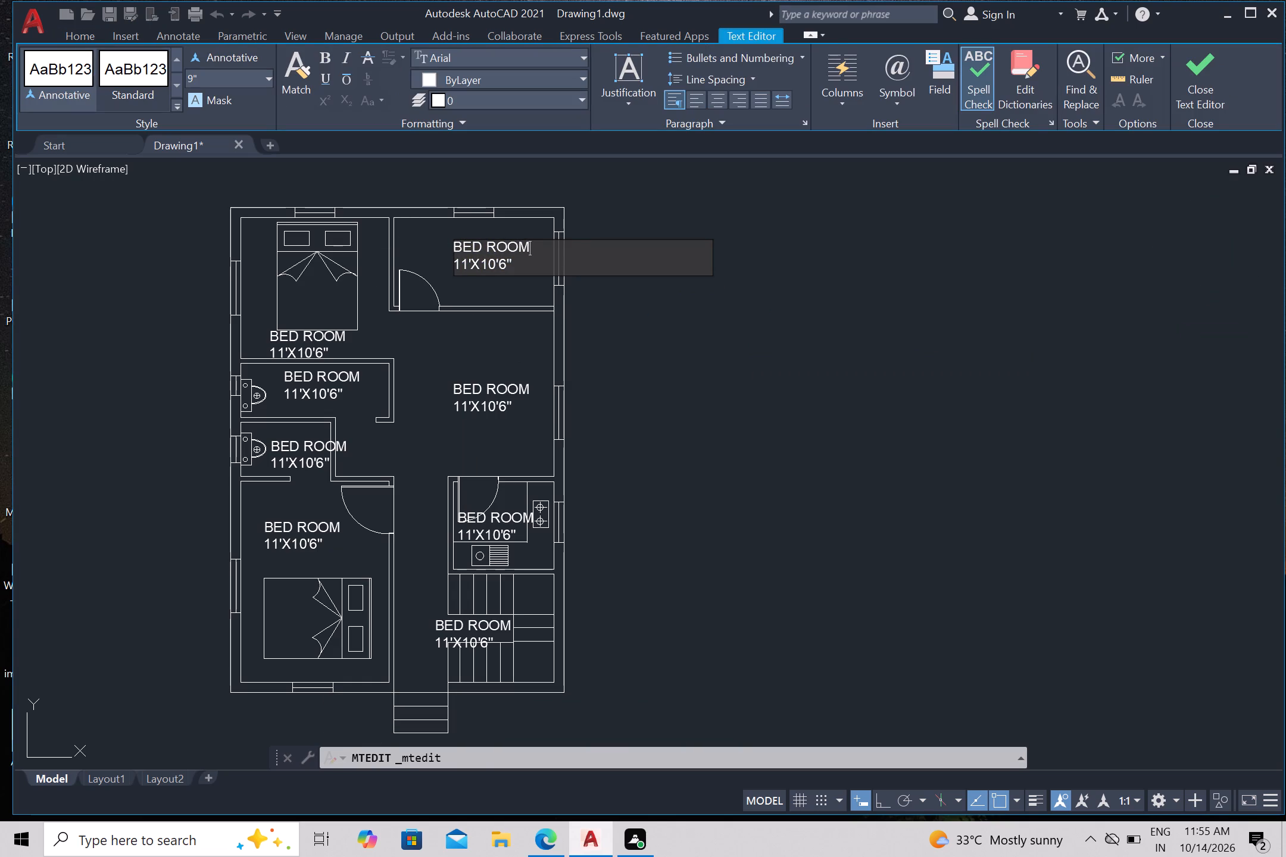
{"action": "key", "text": "BackSpace"}
{"action": "key", "text": "BackSpace"}
{"action": "key", "text": "BackSpace"}
{"action": "key", "text": "BackSpace"}
{"action": "key", "text": "BackSpace"}
{"action": "key", "text": "BackSpace"}
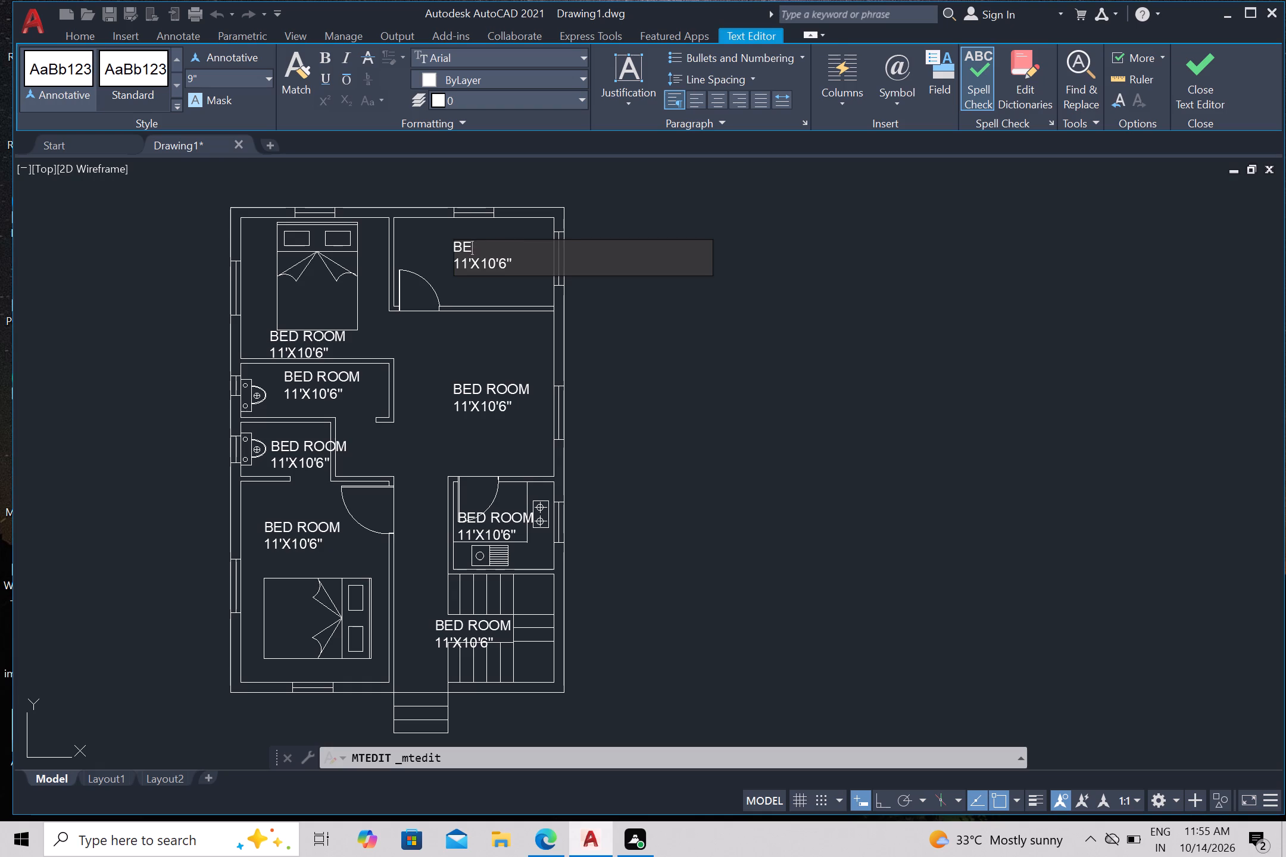
{"action": "key", "text": "BackSpace"}
{"action": "key", "text": "BackSpace"}
{"action": "key", "text": "space"}
{"action": "key", "text": "space"}
{"action": "type", "text": "POOJA"}
Change the pooja room label's dimension line to 11'11"X6'7".
{"action": "left_click", "coordinate": [514, 267]}
{"action": "key", "text": "BackSpace"}
{"action": "key", "text": "BackSpace"}
{"action": "key", "text": "BackSpace"}
{"action": "key", "text": "BackSpace"}
{"action": "key", "text": "BackSpace"}
{"action": "key", "text": "BackSpace"}
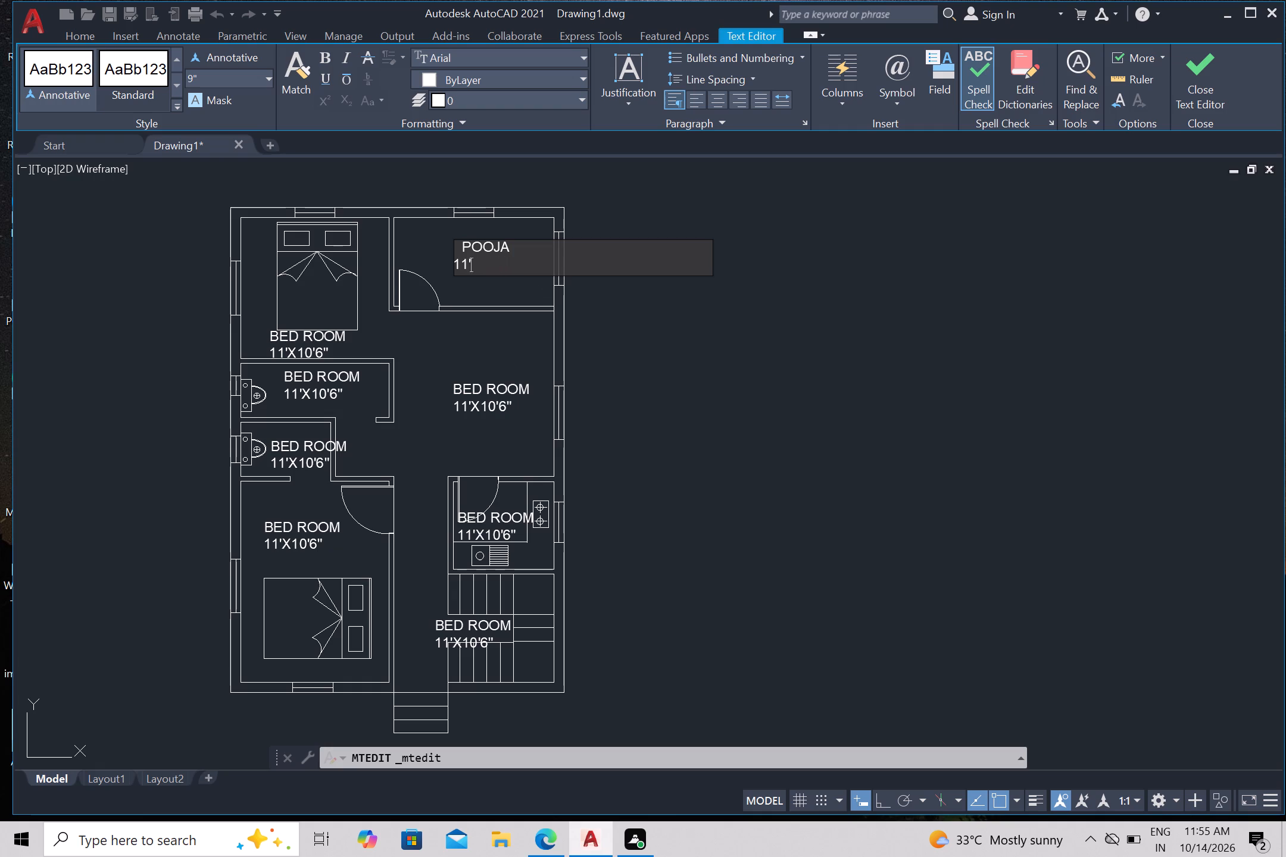
{"action": "key", "text": "BackSpace"}
{"action": "key", "text": "BackSpace"}
{"action": "type", "text": "1'"}
{"action": "type", "text": "11\""}
{"action": "key", "text": "x"}
{"action": "key", "text": "6"}
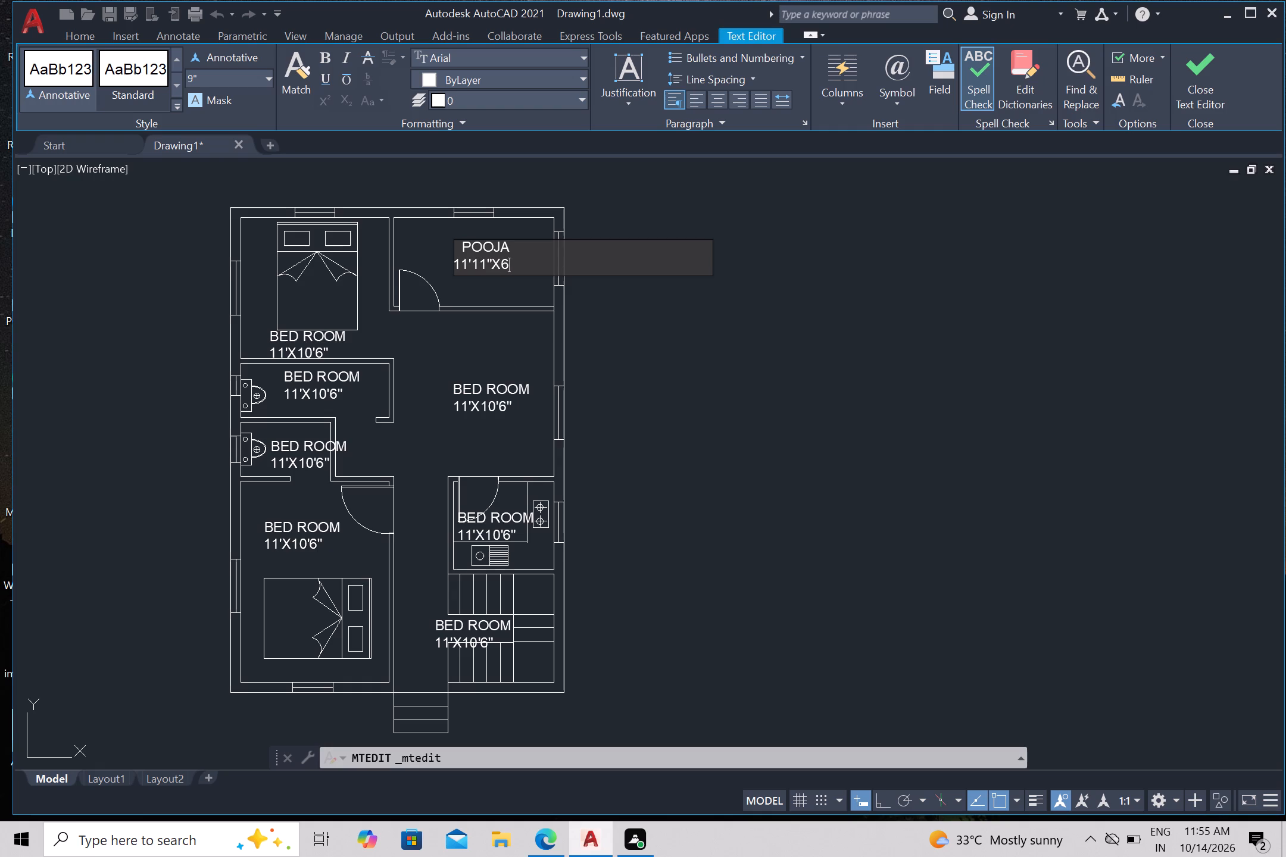
{"action": "key", "text": "apostrophe"}
{"action": "type", "text": "7\""}
{"action": "left_click", "coordinate": [651, 337]}
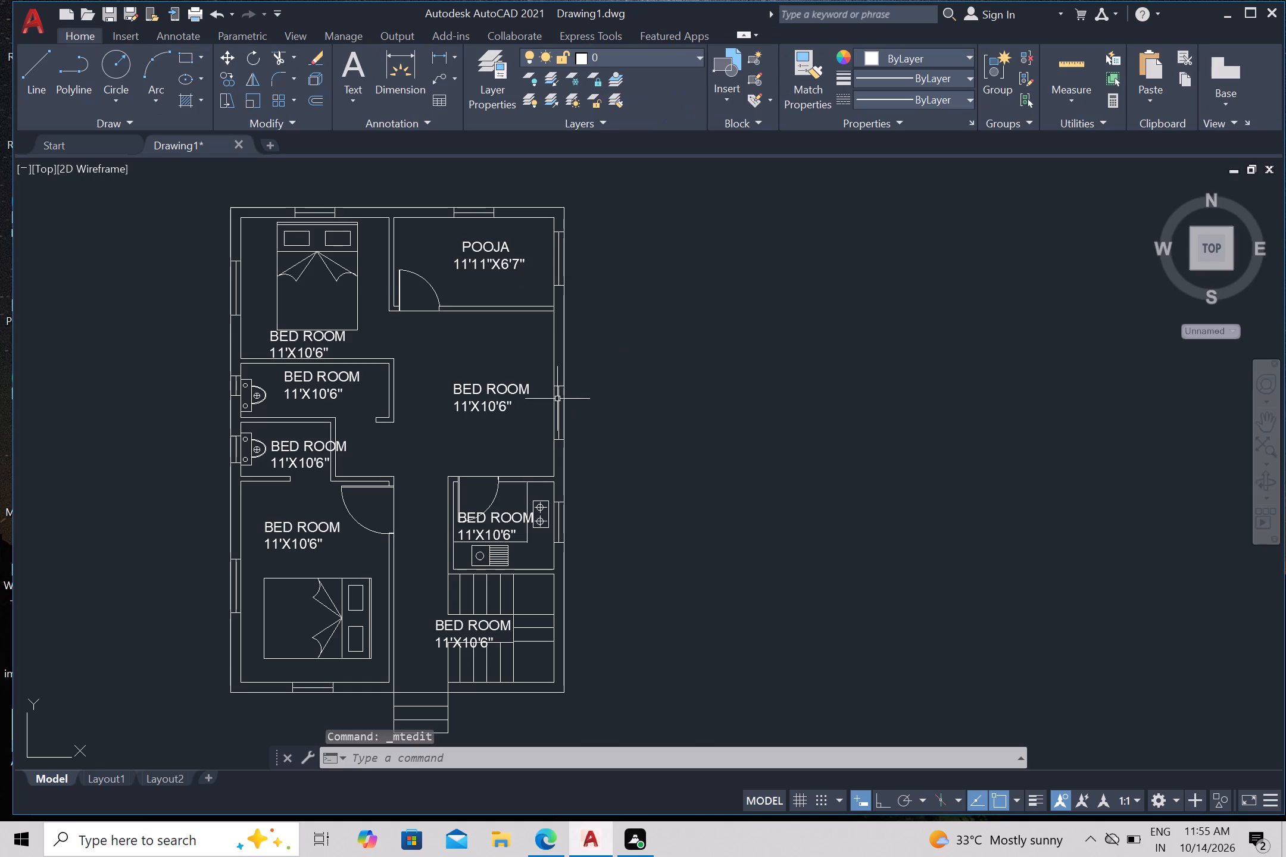
Replace the name line of the central hall's label with "LIVING/HALL".
{"action": "left_click", "coordinate": [475, 403]}
{"action": "right_click", "coordinate": [475, 403]}
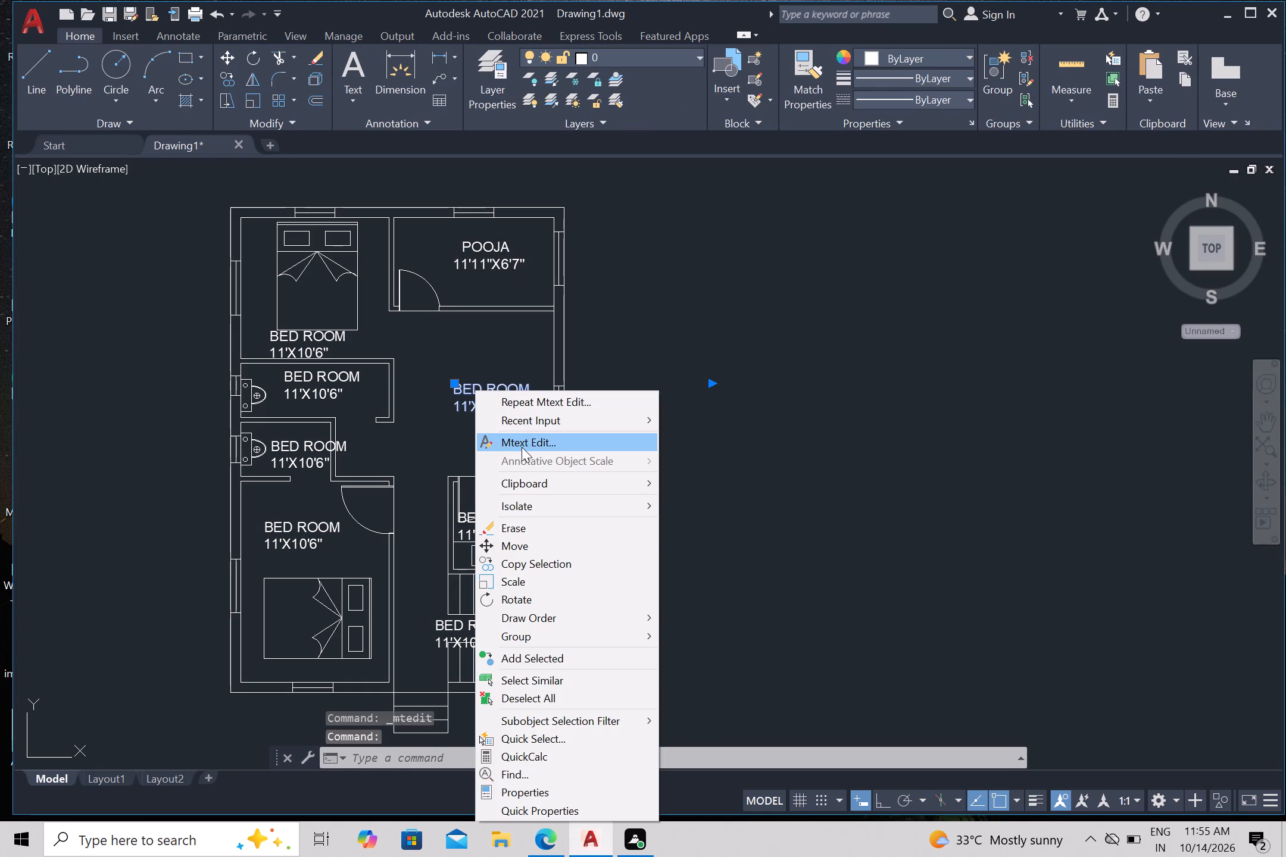
{"action": "left_click", "coordinate": [522, 447]}
{"action": "left_click", "coordinate": [532, 395]}
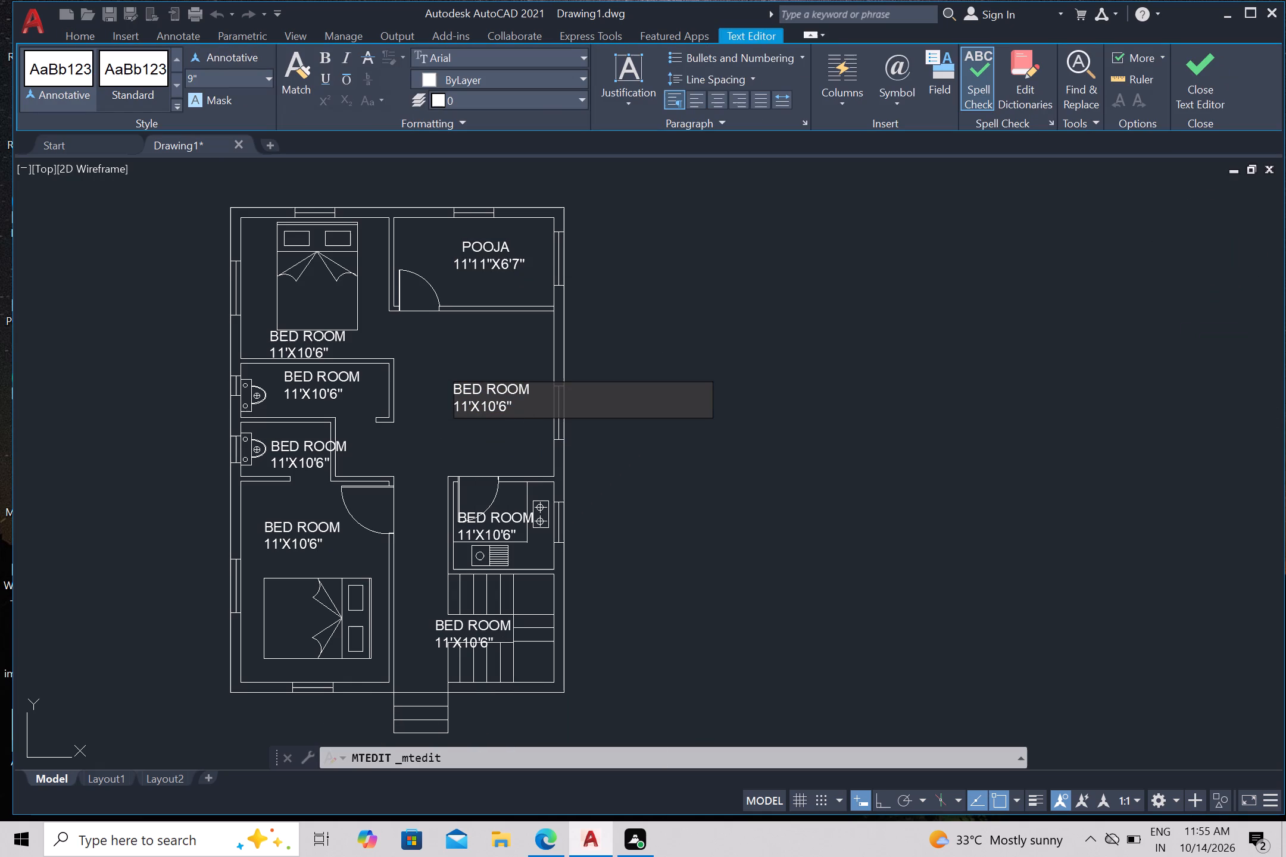
{"action": "key", "text": "BackSpace"}
{"action": "key", "text": "BackSpace"}
{"action": "key", "text": "BackSpace"}
{"action": "key", "text": "BackSpace"}
{"action": "key", "text": "BackSpace"}
{"action": "key", "text": "BackSpace"}
{"action": "key", "text": "BackSpace"}
{"action": "key", "text": "BackSpace"}
{"action": "key", "text": "BackSpace"}
{"action": "key", "text": "BackSpace"}
{"action": "key", "text": "BackSpace"}
{"action": "key", "text": "BackSpace"}
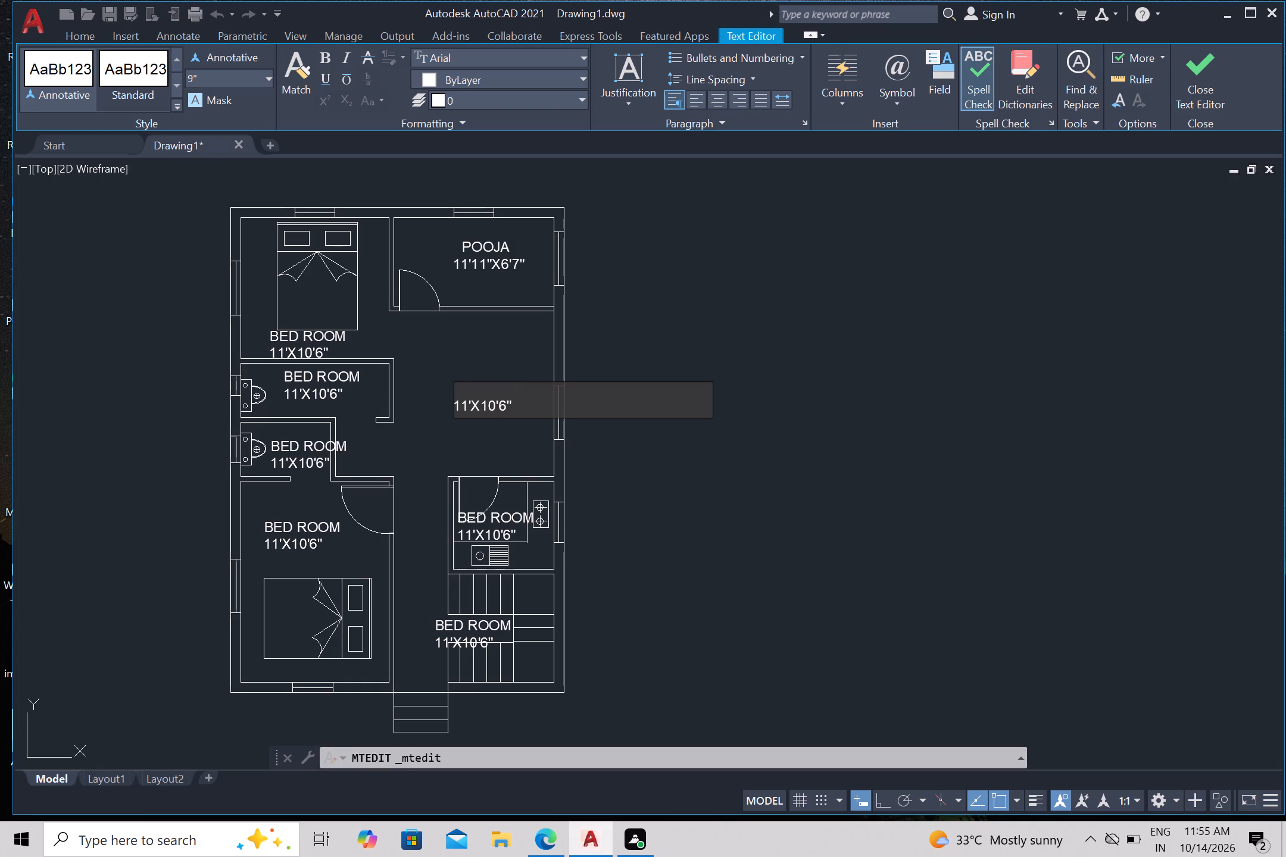
{"action": "type", "text": "LIVING"}
{"action": "key", "text": "slash"}
{"action": "type", "text": "HALL"}
Change the living/hall label's dimension line to 11'11"X12'4", indented by two spaces.
{"action": "left_click", "coordinate": [517, 411]}
{"action": "key", "text": "BackSpace"}
{"action": "key", "text": "BackSpace"}
{"action": "key", "text": "BackSpace"}
{"action": "key", "text": "BackSpace"}
{"action": "key", "text": "BackSpace"}
{"action": "key", "text": "BackSpace"}
{"action": "key", "text": "BackSpace"}
{"action": "key", "text": "BackSpace"}
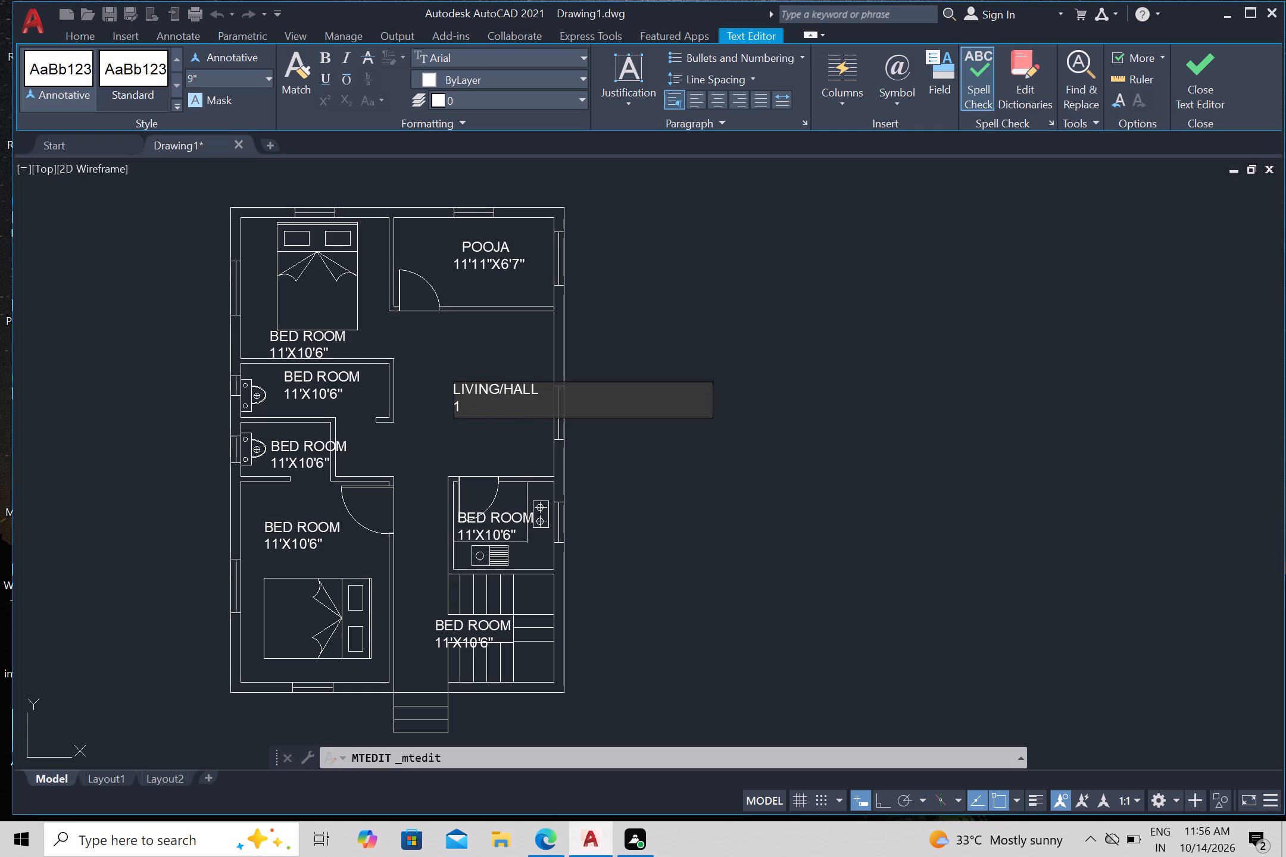
{"action": "key", "text": "BackSpace"}
{"action": "key", "text": "space"}
{"action": "key", "text": "space"}
{"action": "type", "text": "11'"}
{"action": "type", "text": "11\""}
{"action": "key", "text": "x"}
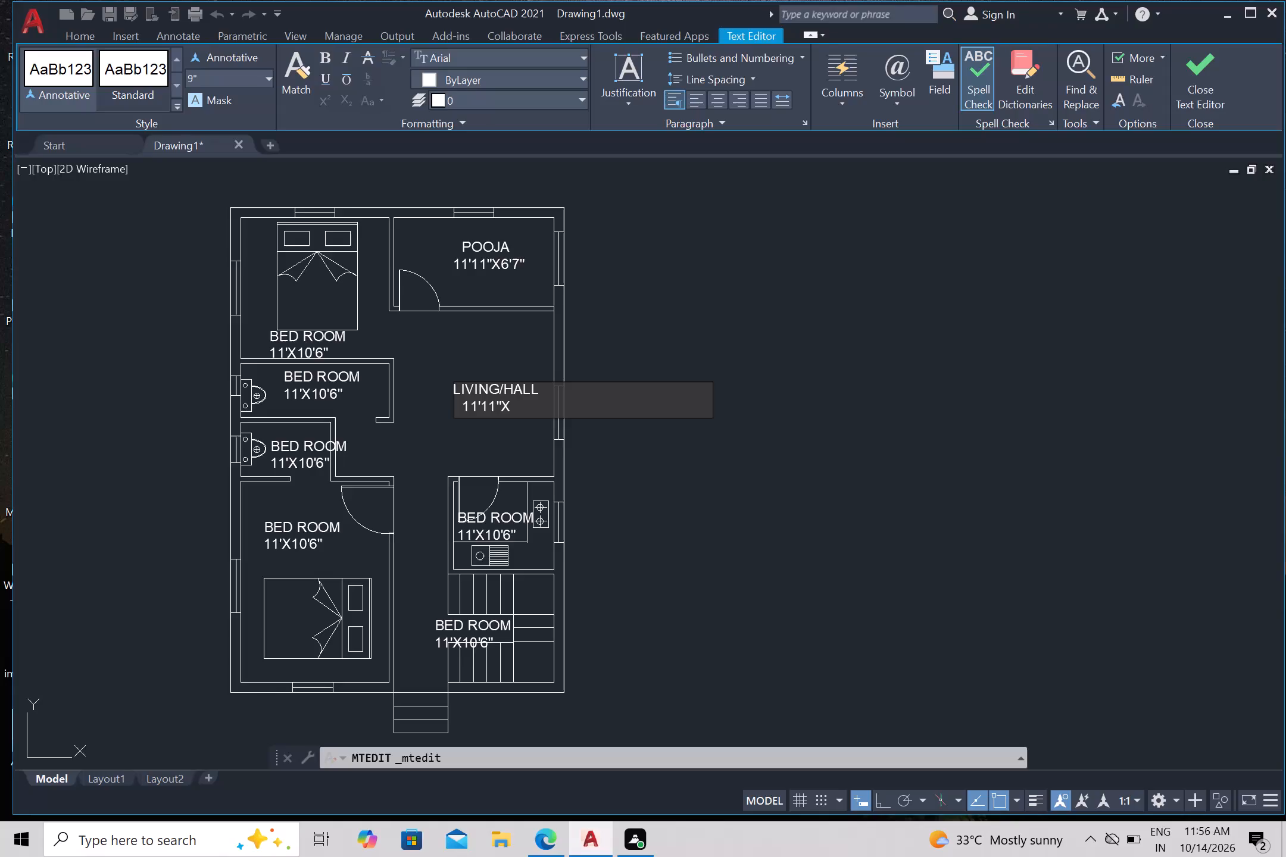
{"action": "type", "text": "12"}
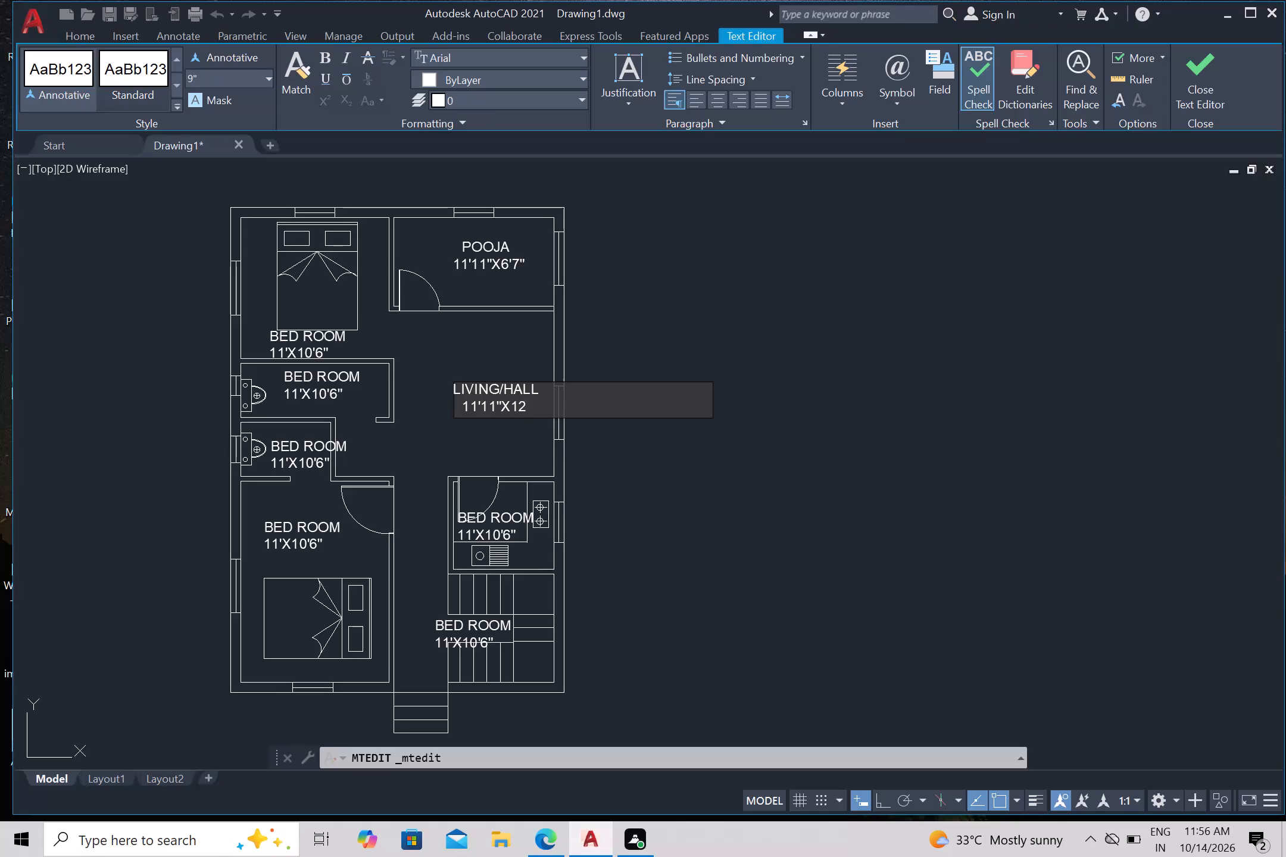
{"action": "key", "text": "apostrophe"}
{"action": "type", "text": "4\""}
{"action": "left_click", "coordinate": [618, 436]}
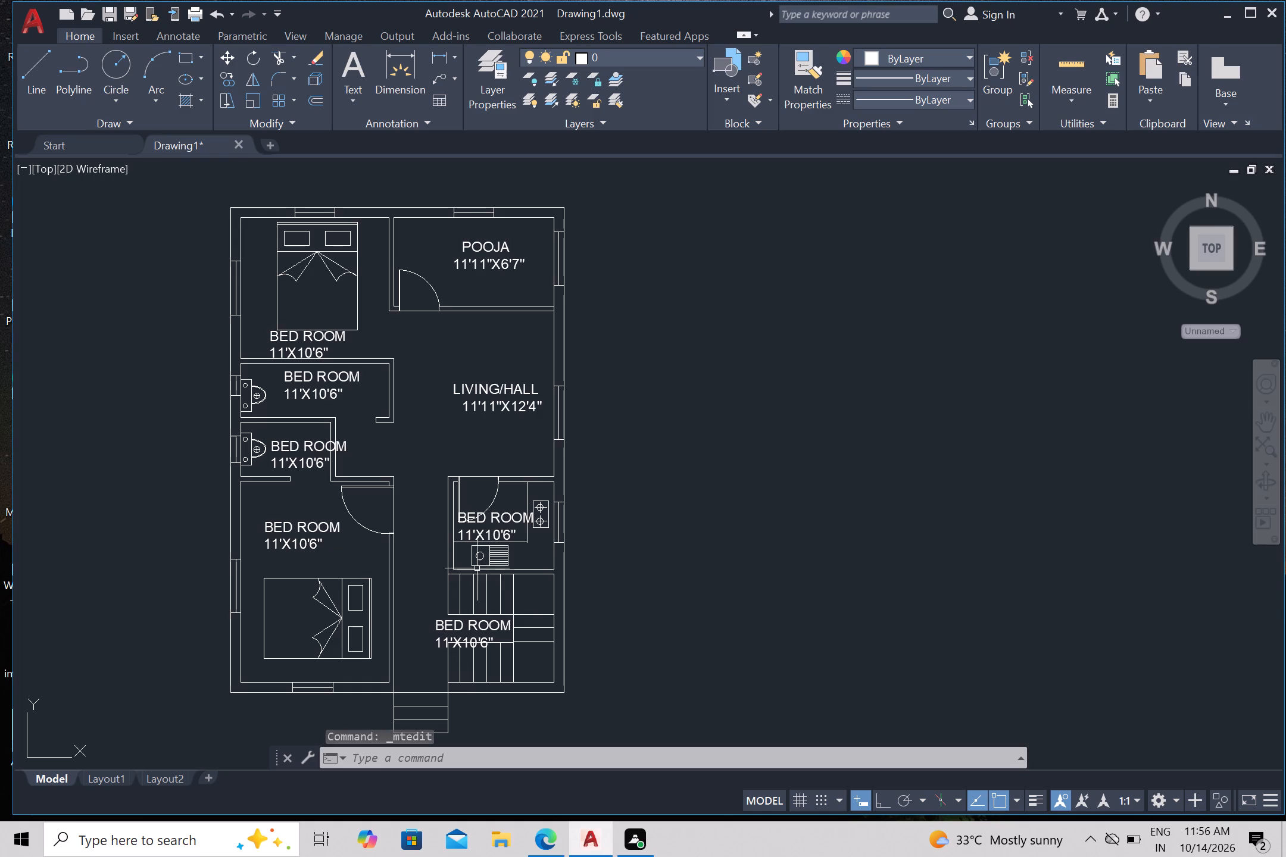
Replace the name line of the label in the room with the stove and sink with "KITCHEN", indented by one space.
{"action": "middle_click_drag", "start_coordinate": [483, 529], "coordinate": [482, 308]}
{"action": "scroll", "coordinate": [482, 308], "scroll_direction": "up", "scroll_amount": 2}
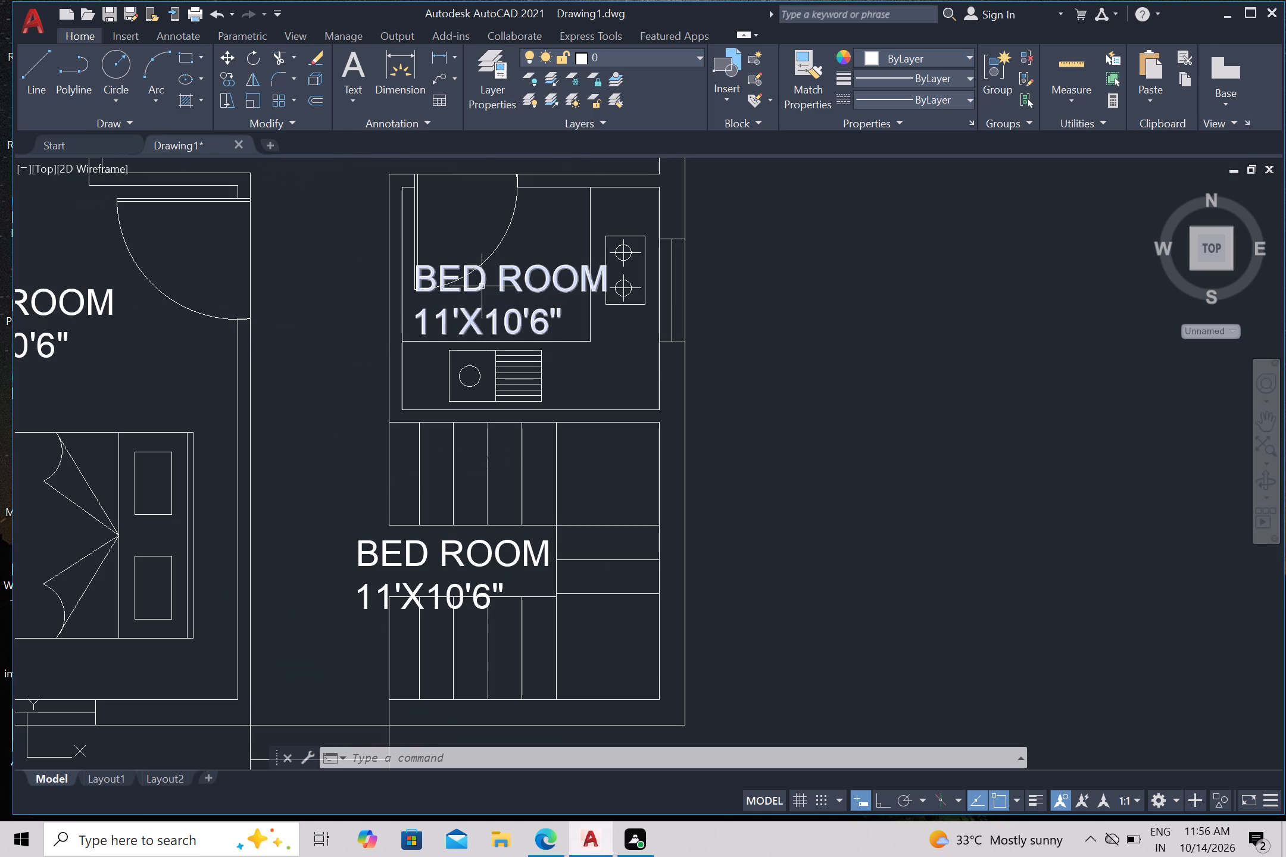
{"action": "left_click", "coordinate": [482, 286]}
{"action": "right_click", "coordinate": [480, 286]}
{"action": "left_click", "coordinate": [540, 343]}
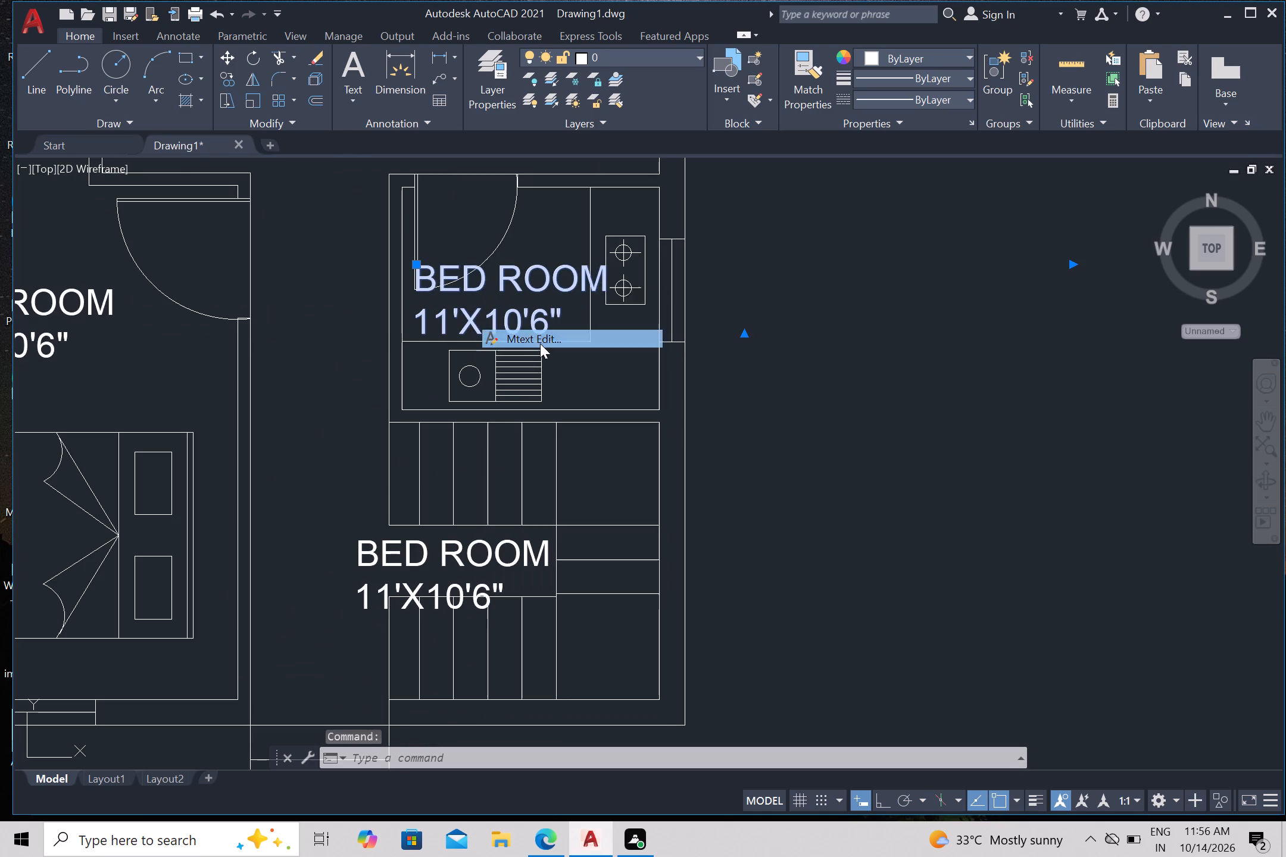
{"action": "left_click", "coordinate": [608, 286]}
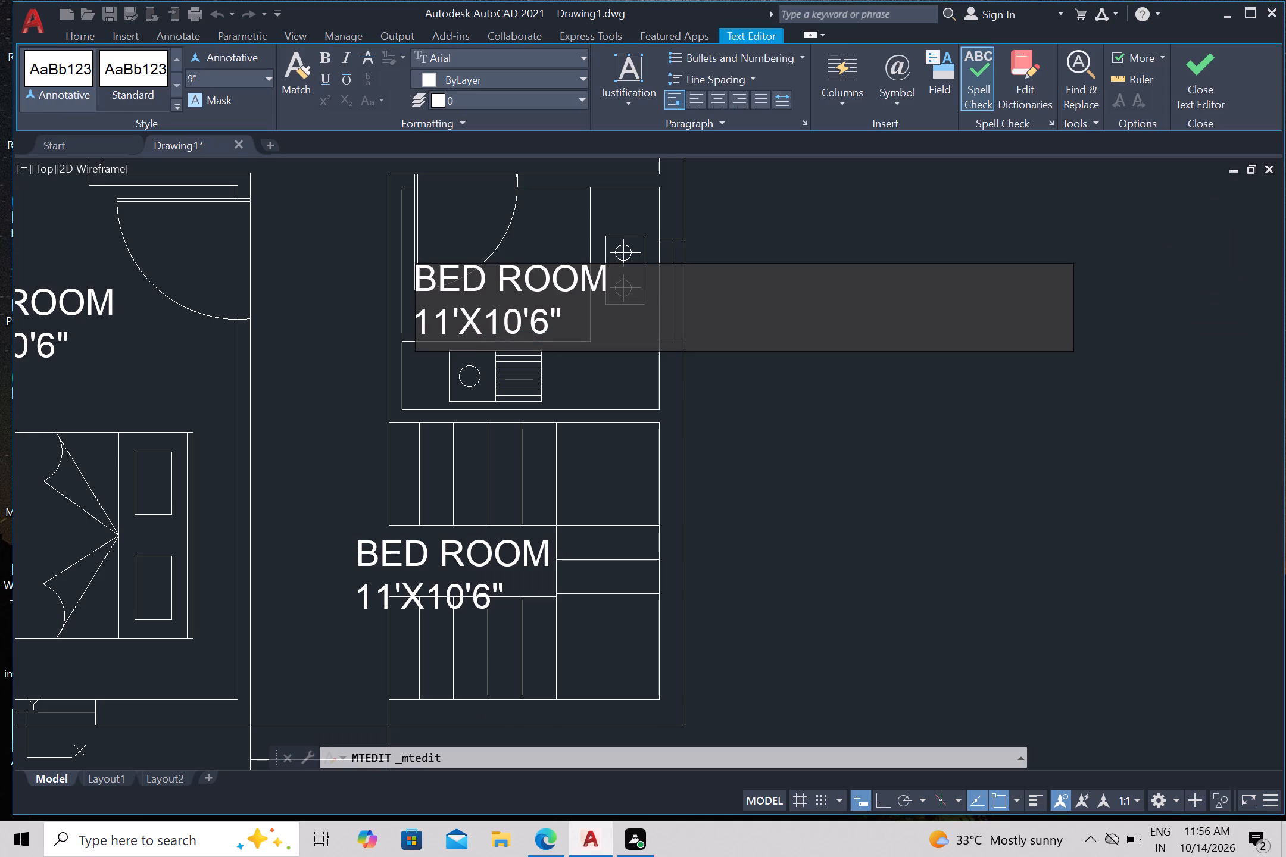
{"action": "key", "text": "BackSpace"}
{"action": "key", "text": "BackSpace"}
{"action": "key", "text": "BackSpace"}
{"action": "key", "text": "BackSpace"}
{"action": "key", "text": "BackSpace"}
{"action": "key", "text": "BackSpace"}
{"action": "key", "text": "BackSpace"}
{"action": "key", "text": "BackSpace"}
{"action": "key", "text": "BackSpace"}
{"action": "key", "text": "BackSpace"}
{"action": "key", "text": "space"}
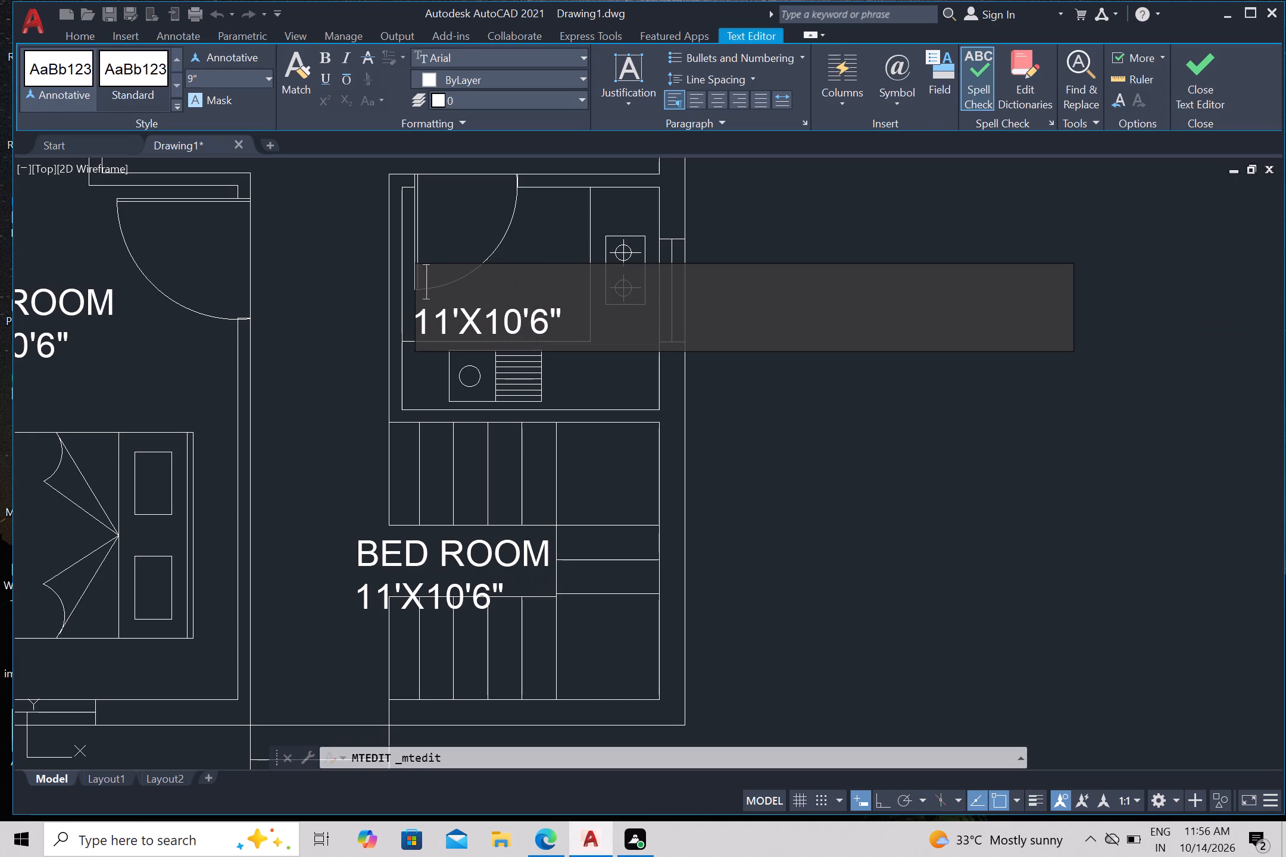
{"action": "type", "text": "KITCHEN"}
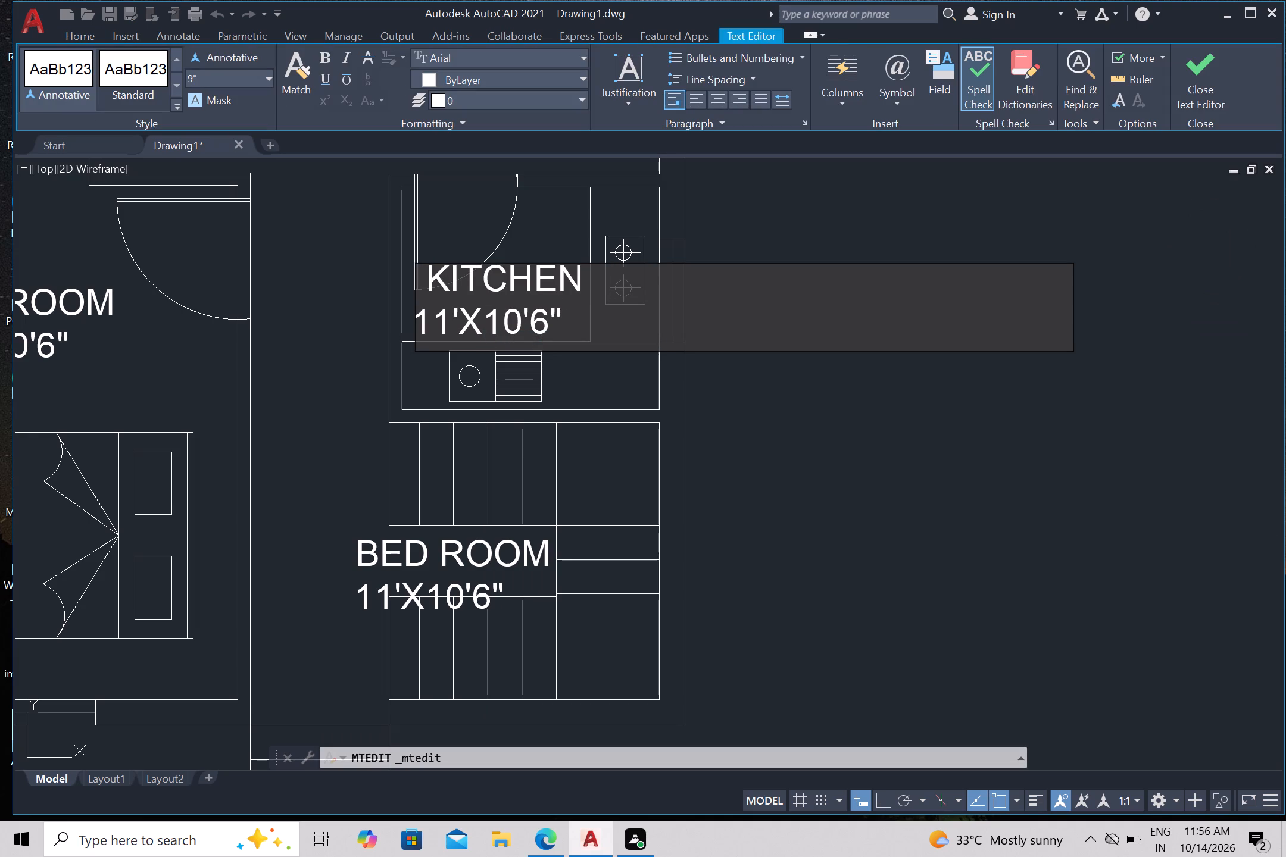
Change the kitchen label's dimension line to 7'6"X6'6", indented by two spaces.
{"action": "left_click", "coordinate": [564, 335]}
{"action": "key", "text": "BackSpace"}
{"action": "key", "text": "BackSpace"}
{"action": "key", "text": "BackSpace"}
{"action": "key", "text": "BackSpace"}
{"action": "key", "text": "BackSpace"}
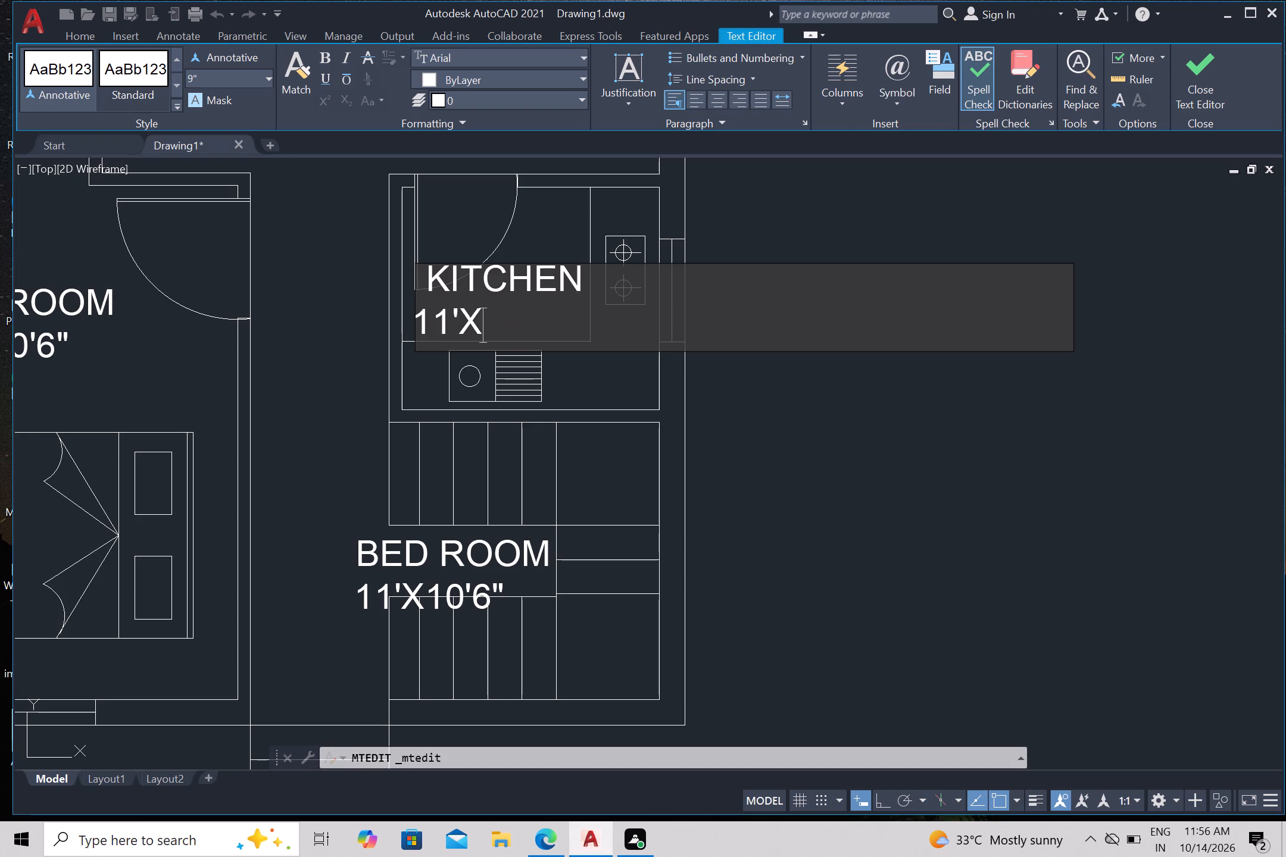
{"action": "key", "text": "BackSpace"}
{"action": "key", "text": "BackSpace"}
{"action": "key", "text": "BackSpace"}
{"action": "key", "text": "BackSpace"}
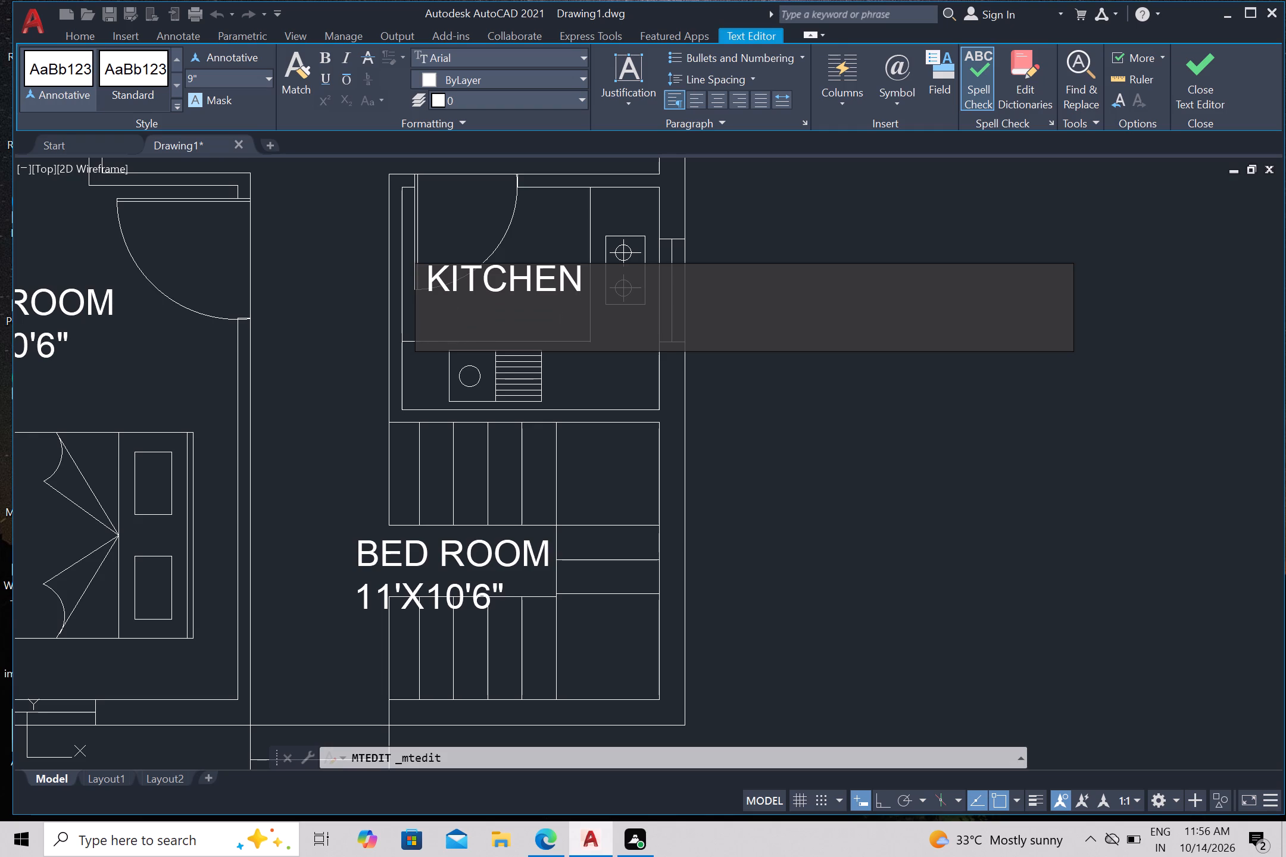
{"action": "key", "text": "space"}
{"action": "key", "text": "space"}
{"action": "type", "text": "7'6\""}
{"action": "key", "text": "x"}
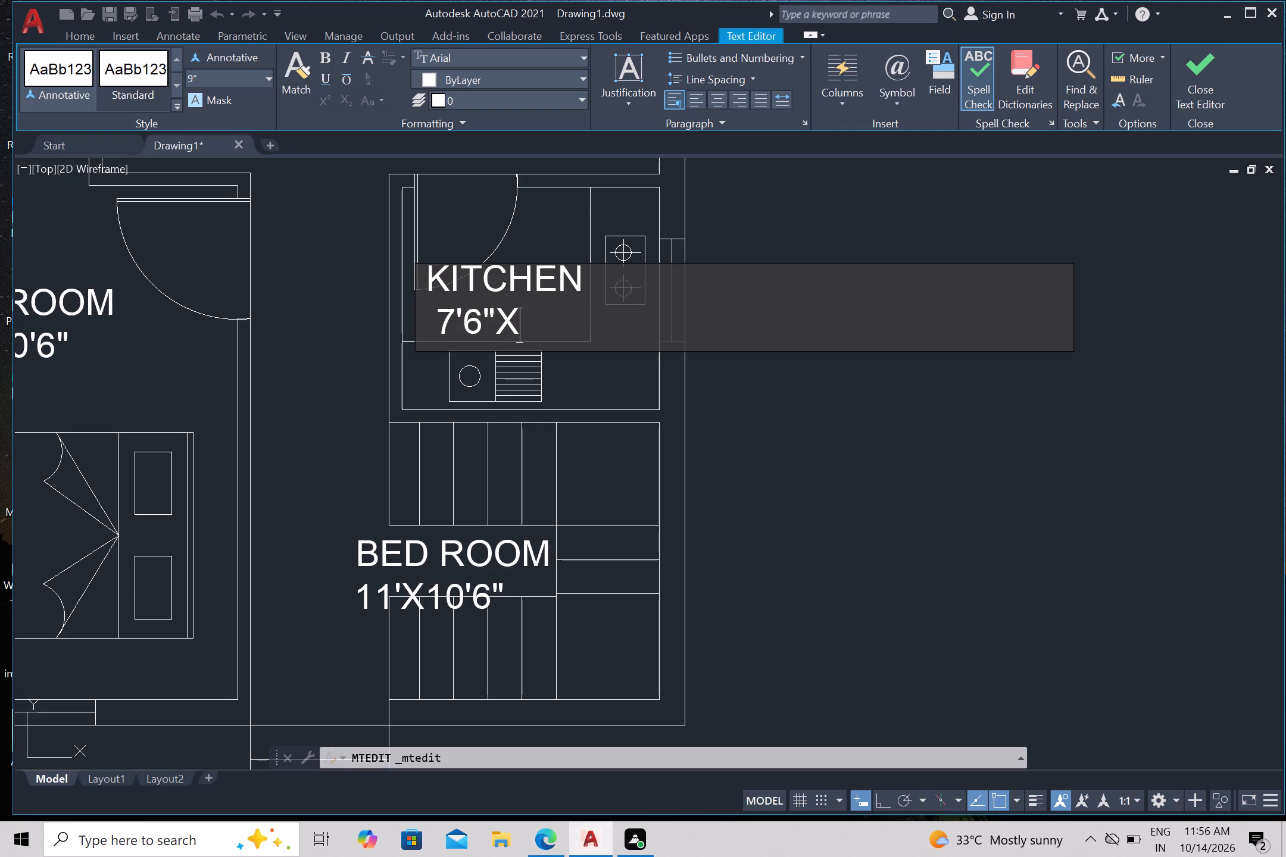
{"action": "type", "text": "6'"}
{"action": "type", "text": "6\""}
{"action": "left_click_drag", "start_coordinate": [807, 368], "coordinate": [809, 374]}
Replace the name line of the bedroom label over the staircase with "STAIR", indented by three spaces.
{"action": "scroll", "coordinate": [770, 399], "scroll_direction": "down", "scroll_amount": 2}
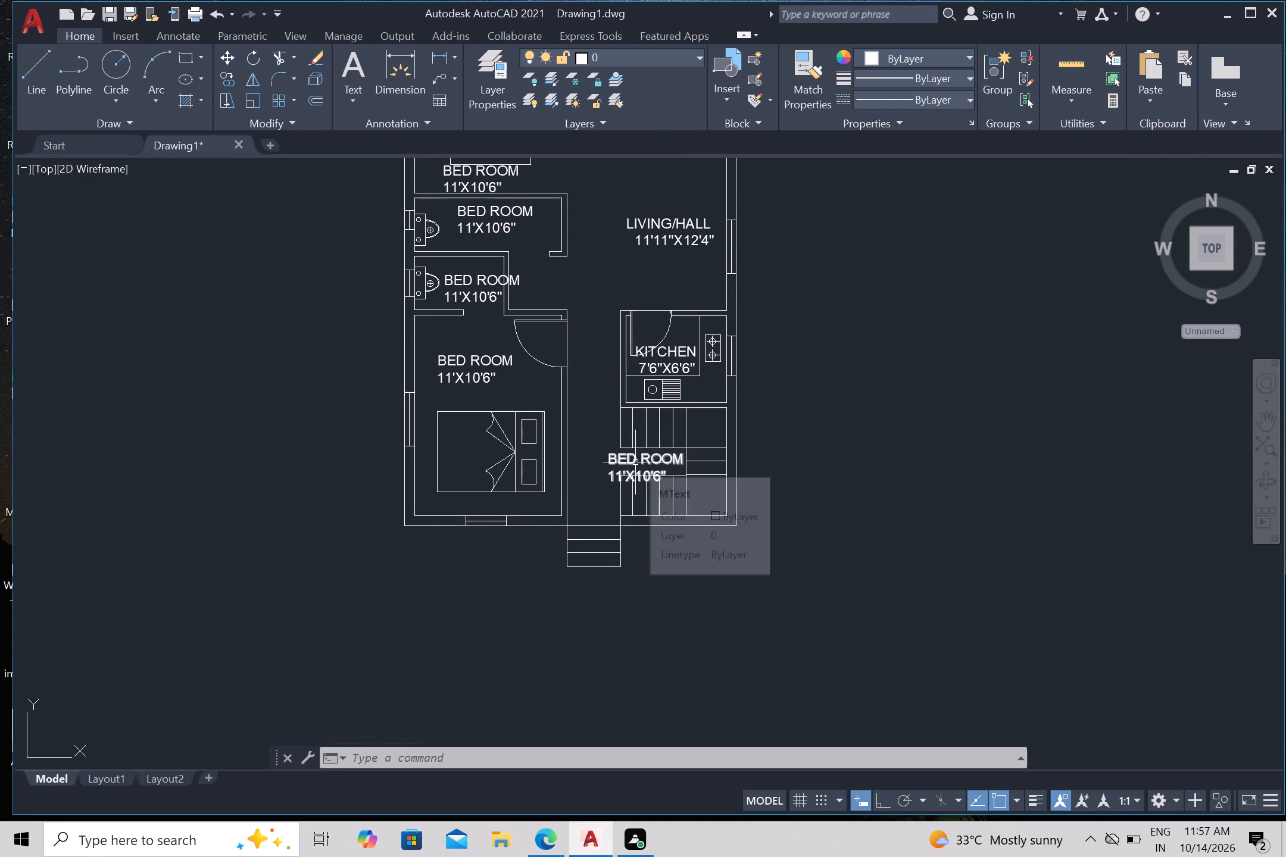
{"action": "left_click", "coordinate": [620, 464]}
{"action": "right_click", "coordinate": [620, 463]}
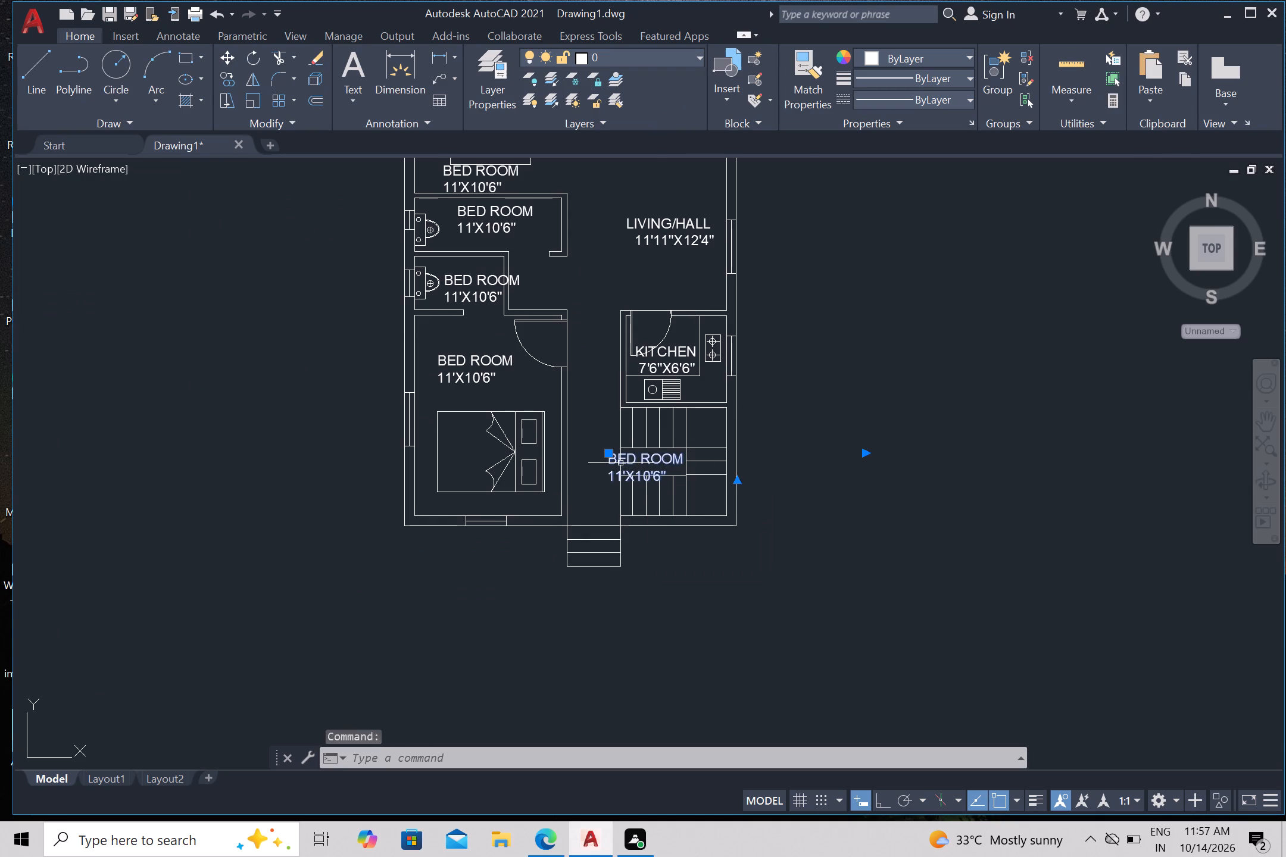
{"action": "left_click", "coordinate": [719, 89]}
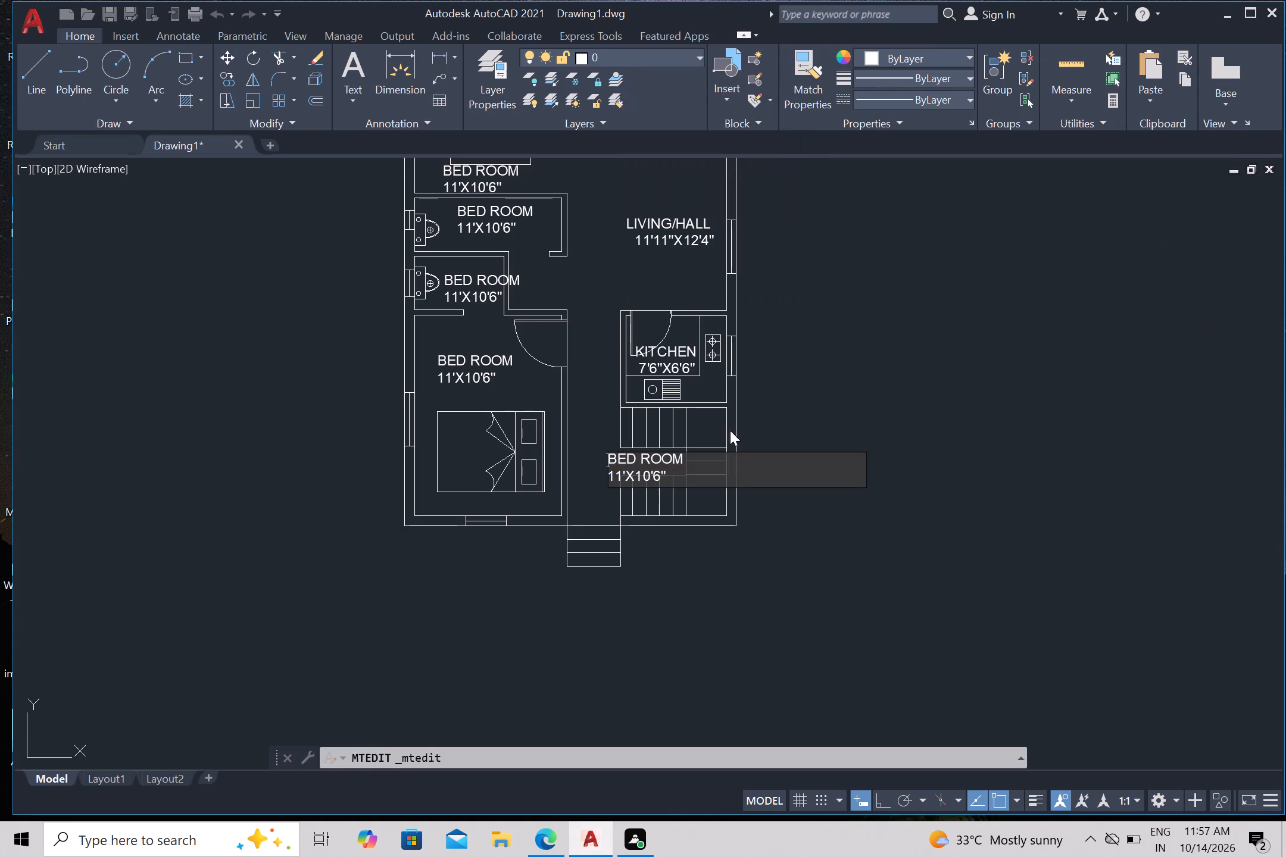
{"action": "left_click", "coordinate": [682, 460]}
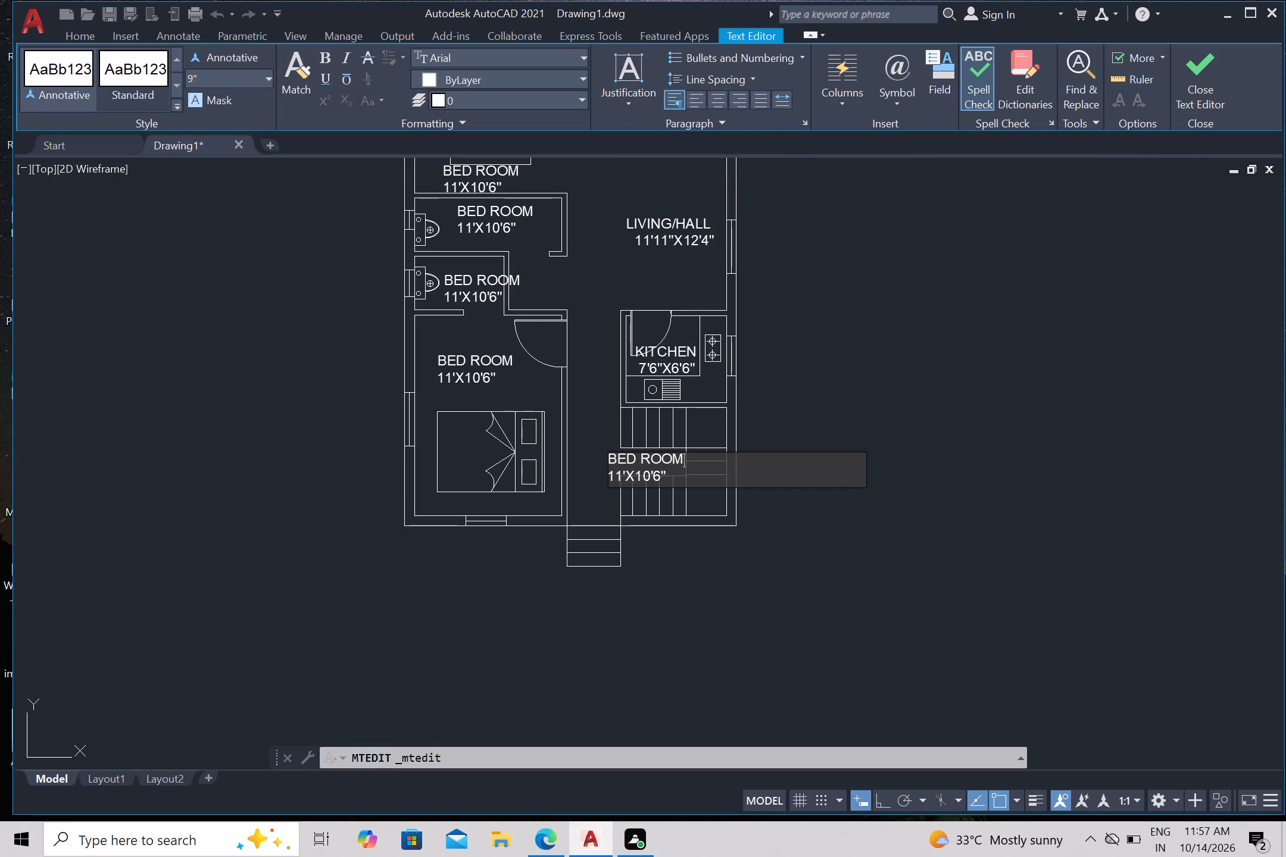
{"action": "key", "text": "BackSpace"}
{"action": "key", "text": "BackSpace"}
{"action": "key", "text": "BackSpace"}
{"action": "key", "text": "BackSpace"}
{"action": "key", "text": "BackSpace"}
{"action": "key", "text": "BackSpace"}
{"action": "key", "text": "BackSpace"}
{"action": "key", "text": "BackSpace"}
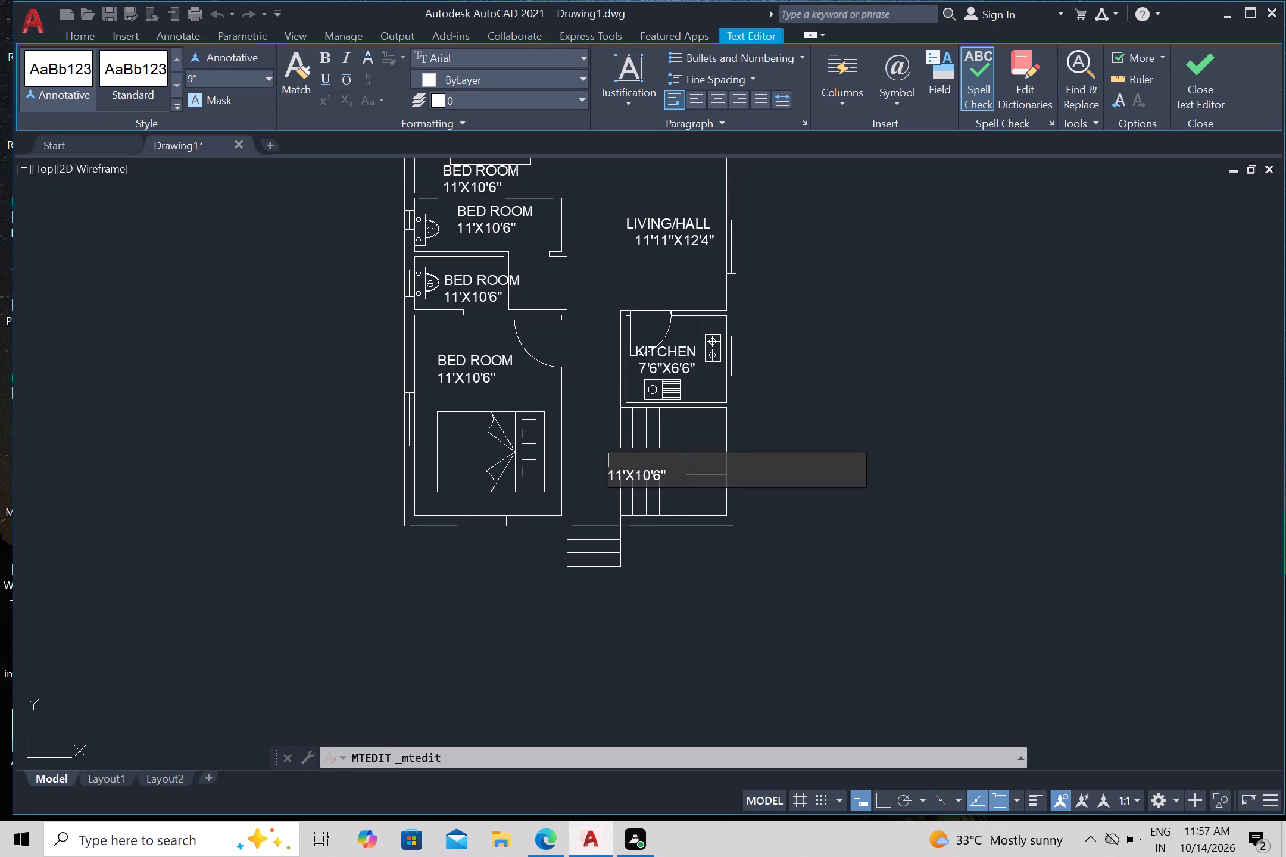
{"action": "key", "text": "space"}
{"action": "key", "text": "space"}
{"action": "key", "text": "space"}
{"action": "type", "text": "STAIR"}
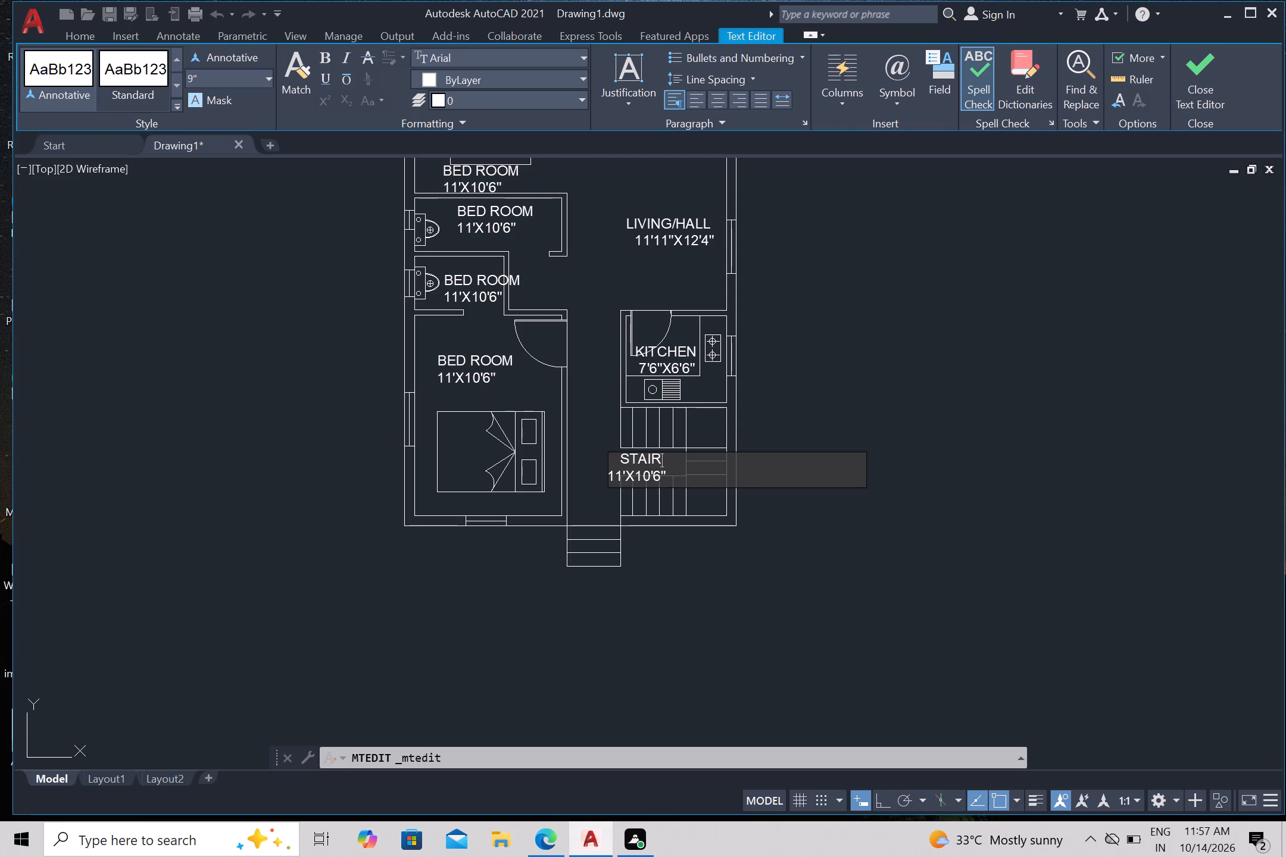
Remove the dimension line from the stair label, leaving only its name.
{"action": "left_click", "coordinate": [672, 476]}
{"action": "key", "text": "BackSpace"}
{"action": "key", "text": "BackSpace"}
{"action": "key", "text": "BackSpace"}
{"action": "key", "text": "BackSpace"}
{"action": "key", "text": "BackSpace"}
{"action": "key", "text": "BackSpace"}
{"action": "key", "text": "BackSpace"}
{"action": "key", "text": "BackSpace"}
{"action": "key", "text": "BackSpace"}
{"action": "key", "text": "BackSpace"}
{"action": "left_click", "coordinate": [810, 540]}
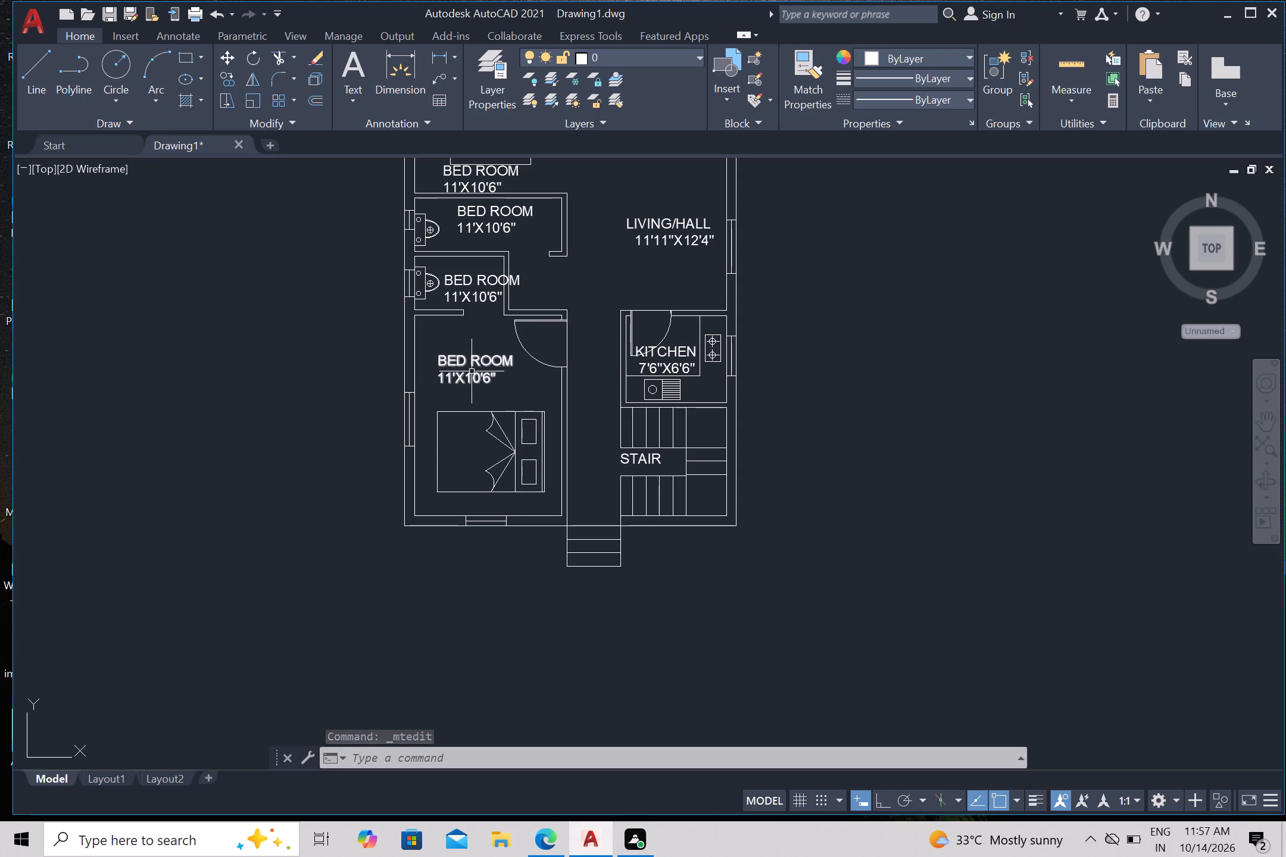
Replace the name line of the upper washroom's label, just below the upper bedroom, with "TOILET", indented by one space.
{"action": "middle_click_drag", "start_coordinate": [472, 371], "coordinate": [497, 498]}
{"action": "left_click", "coordinate": [511, 341]}
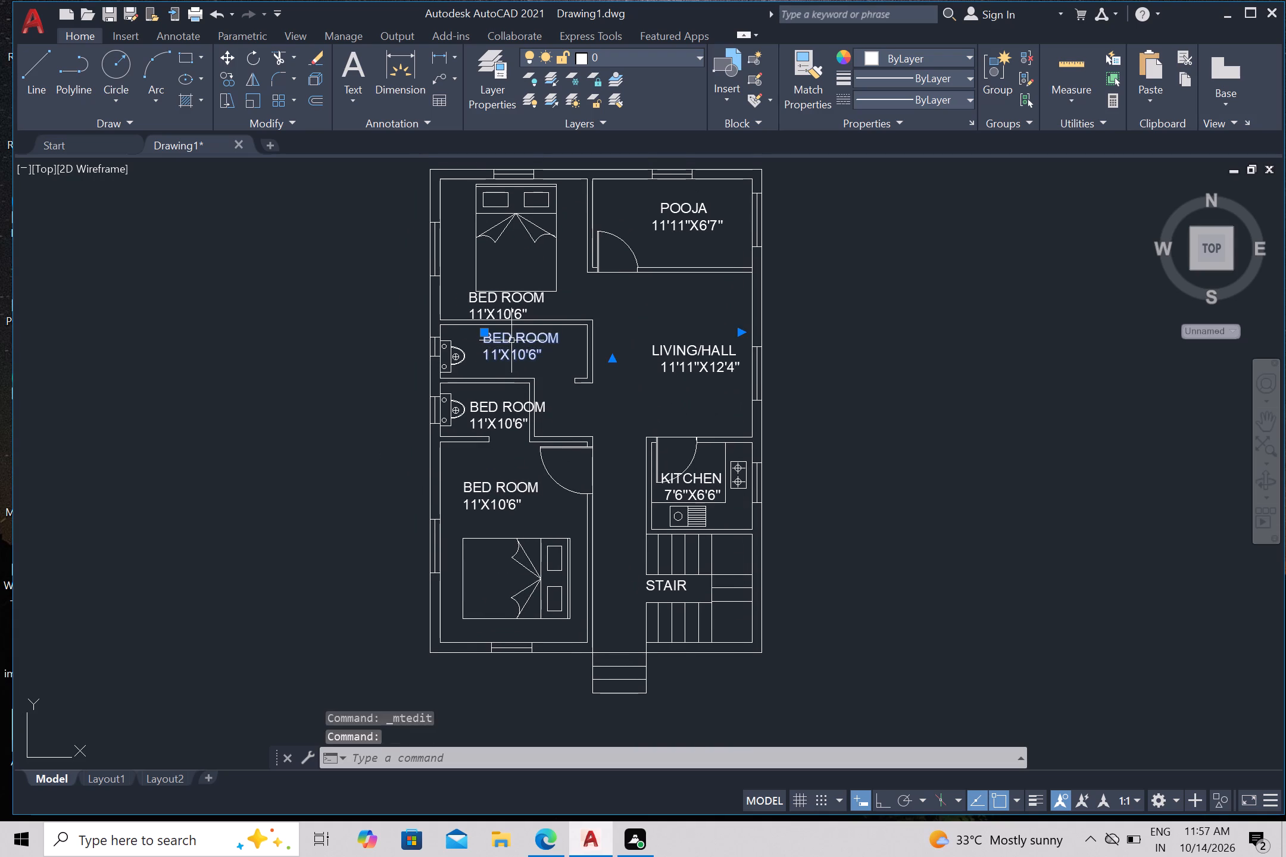
{"action": "right_click", "coordinate": [513, 346]}
{"action": "left_click", "coordinate": [552, 398]}
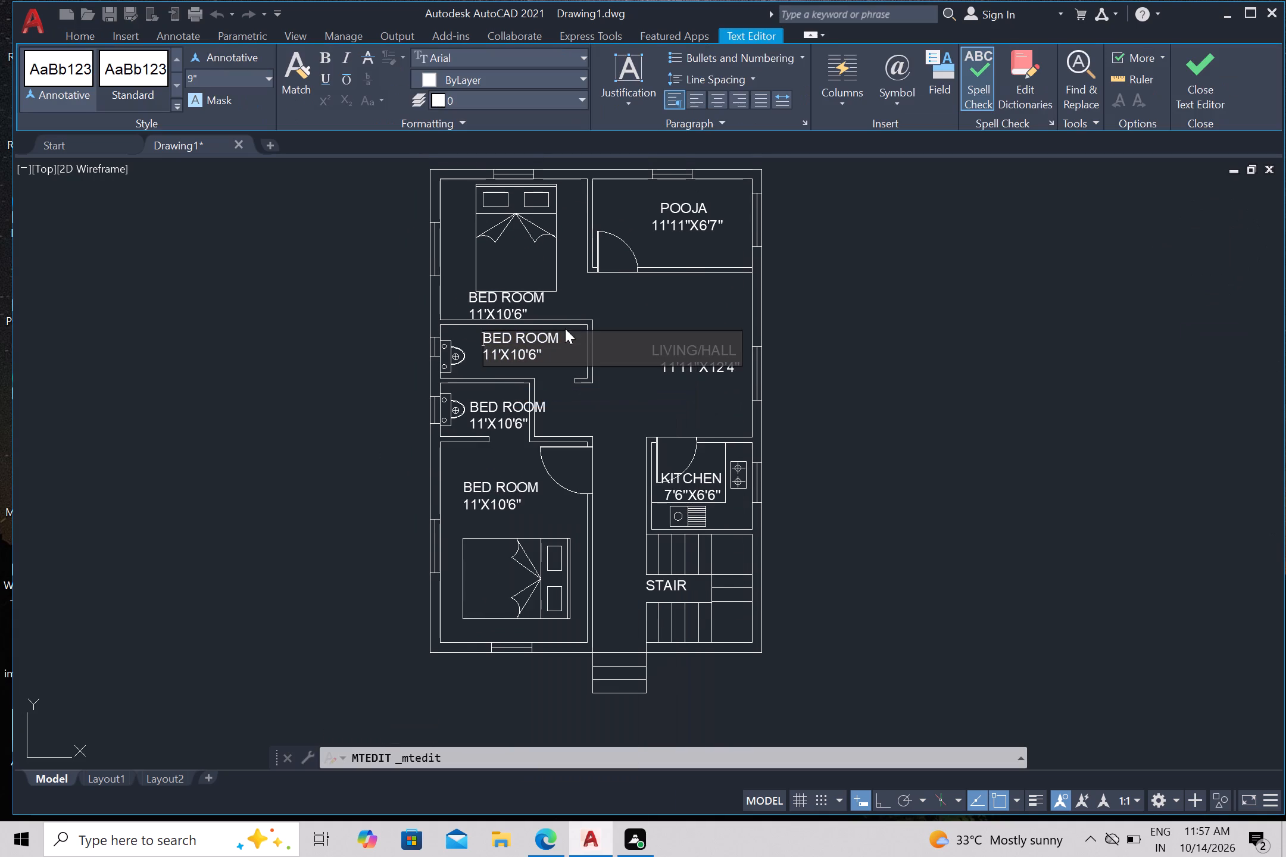
{"action": "left_click", "coordinate": [565, 334]}
{"action": "key", "text": "BackSpace"}
{"action": "key", "text": "BackSpace"}
{"action": "key", "text": "BackSpace"}
{"action": "key", "text": "BackSpace"}
{"action": "key", "text": "BackSpace"}
{"action": "key", "text": "BackSpace"}
{"action": "key", "text": "BackSpace"}
{"action": "key", "text": "BackSpace"}
{"action": "key", "text": "BackSpace"}
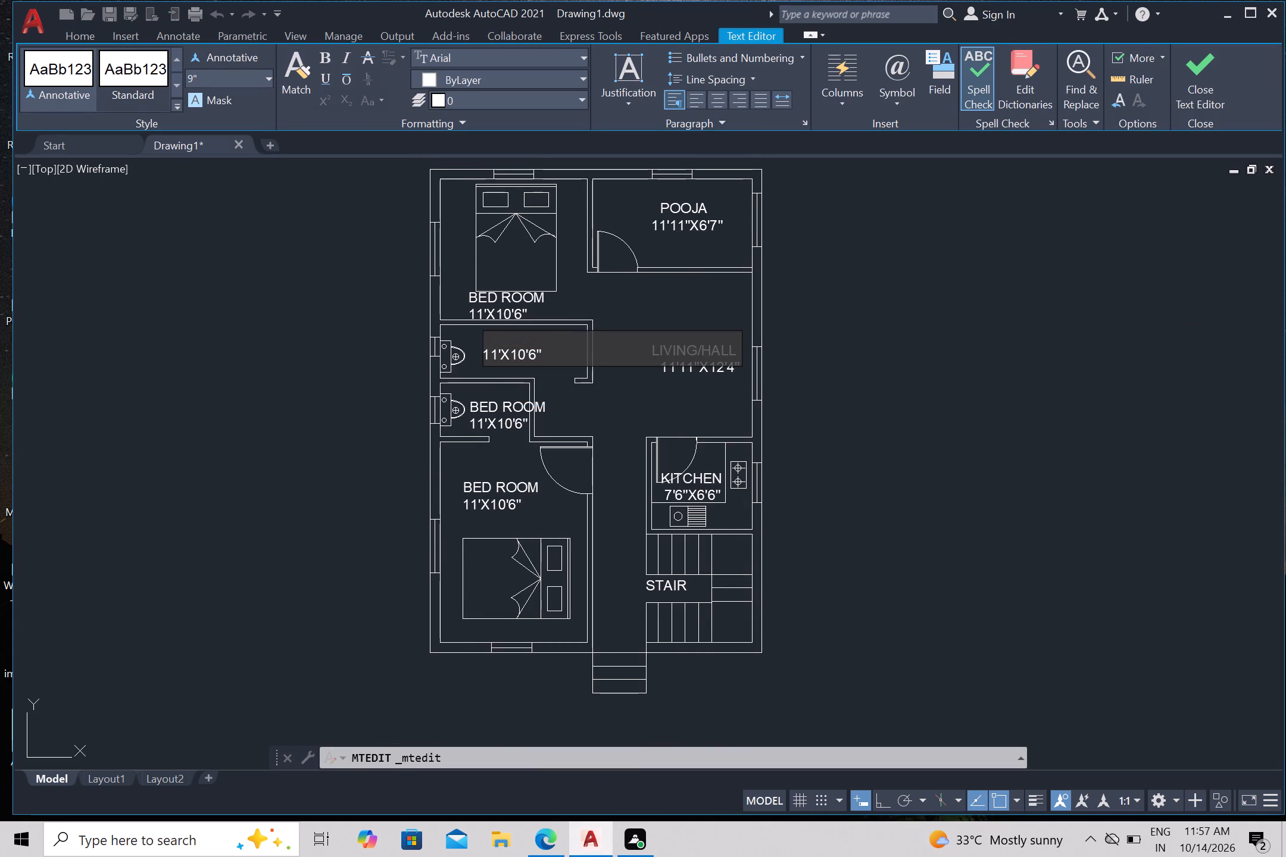
{"action": "key", "text": "space"}
{"action": "type", "text": "TOILET"}
Add the dimension line 11'X4' under the upper toilet's name and erase the old bedroom dimension line.
{"action": "key", "text": "Return"}
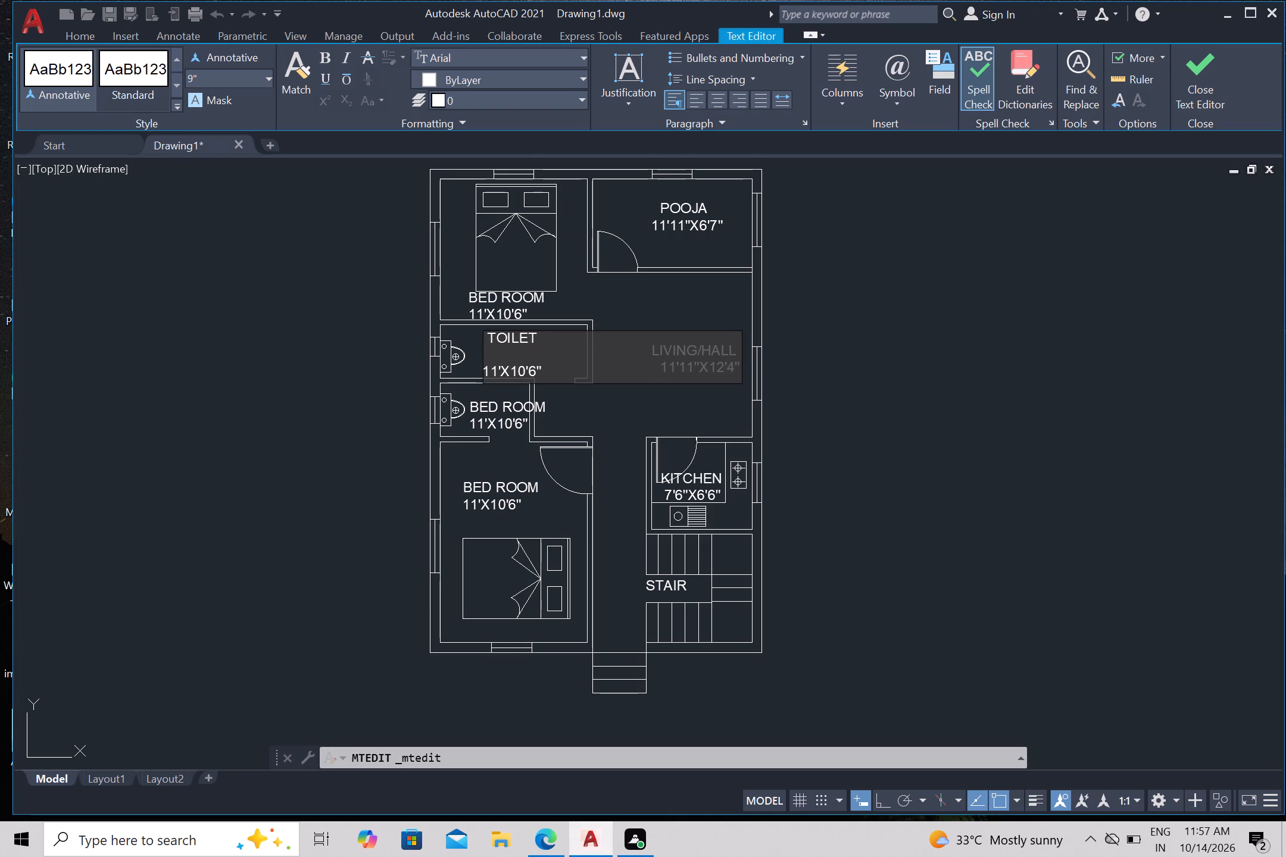
{"action": "type", "text": "11'"}
{"action": "type", "text": "X4'"}
{"action": "left_click", "coordinate": [563, 371]}
{"action": "key", "text": "BackSpace"}
{"action": "key", "text": "BackSpace"}
{"action": "key", "text": "BackSpace"}
{"action": "key", "text": "BackSpace"}
{"action": "key", "text": "BackSpace"}
{"action": "key", "text": "BackSpace"}
{"action": "key", "text": "BackSpace"}
{"action": "key", "text": "BackSpace"}
{"action": "key", "text": "BackSpace"}
Indent the 11'X4' dimension line of the upper toilet's label by three spaces.
{"action": "left_click", "coordinate": [485, 356]}
{"action": "key", "text": "space"}
{"action": "key", "text": "space"}
{"action": "key", "text": "space"}
{"action": "left_click", "coordinate": [947, 377]}
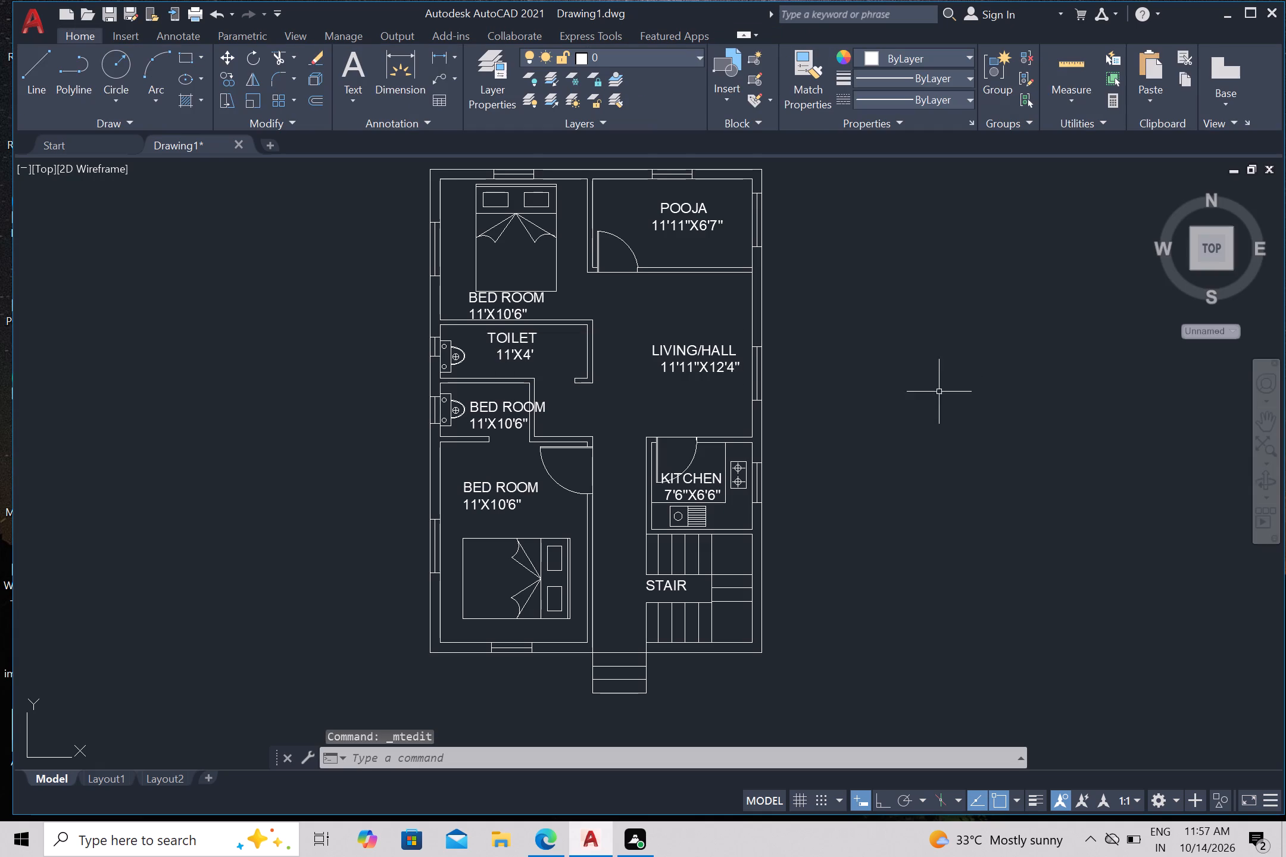
Replace the name line of the lower washroom's label, just above the lower bedroom, with "TOILET".
{"action": "left_click", "coordinate": [494, 406]}
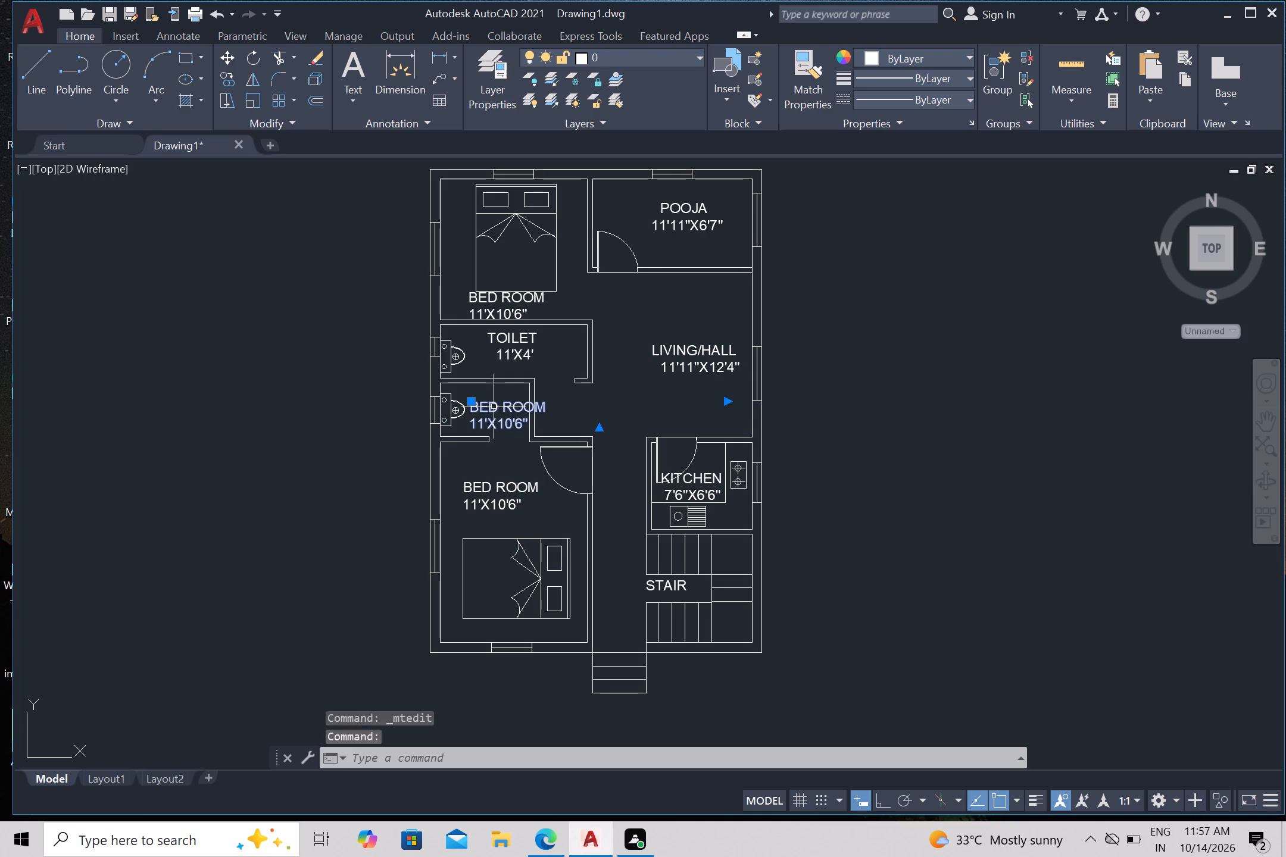
{"action": "right_click", "coordinate": [494, 407]}
{"action": "left_click", "coordinate": [558, 441]}
{"action": "left_click", "coordinate": [557, 409]}
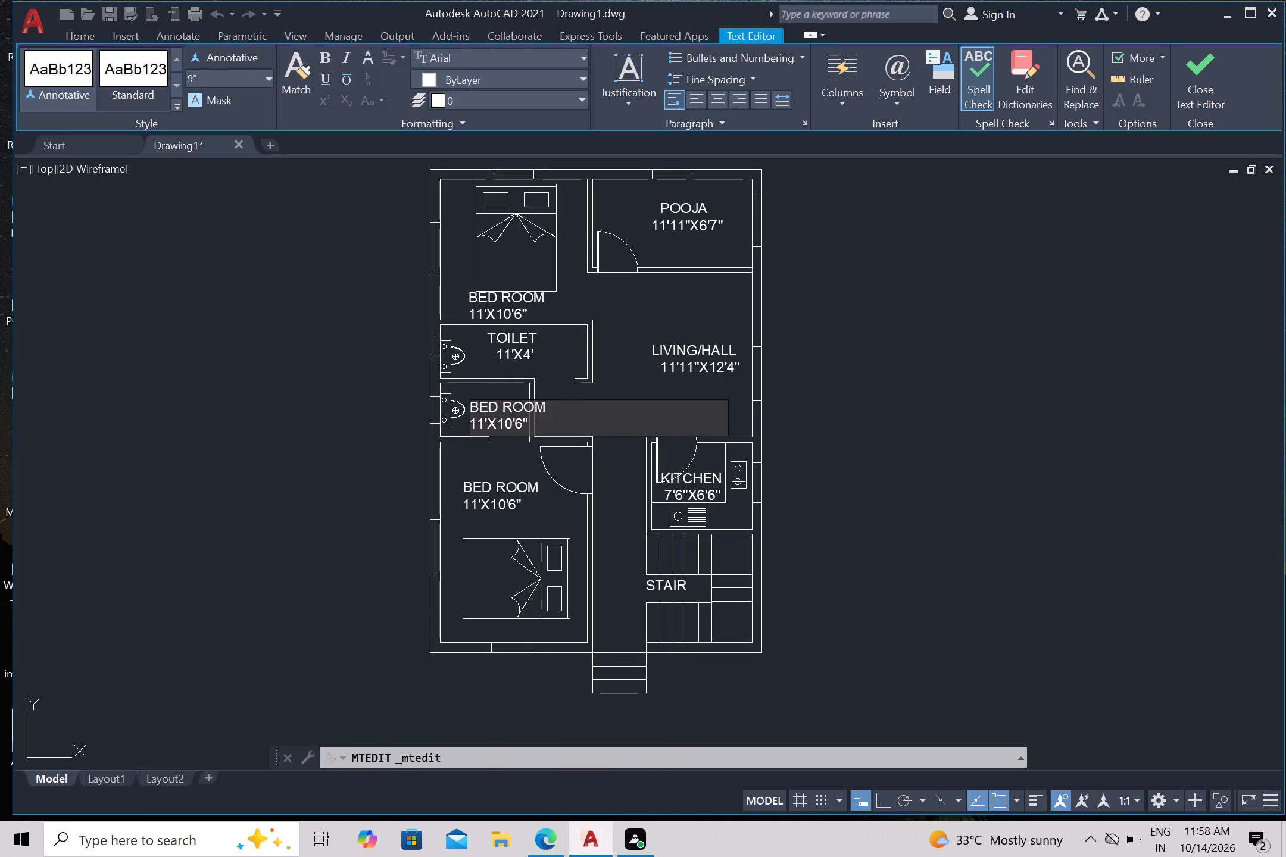
{"action": "key", "text": "BackSpace"}
{"action": "key", "text": "BackSpace"}
{"action": "key", "text": "BackSpace"}
{"action": "key", "text": "BackSpace"}
{"action": "key", "text": "BackSpace"}
{"action": "key", "text": "BackSpace"}
{"action": "key", "text": "BackSpace"}
{"action": "key", "text": "BackSpace"}
{"action": "type", "text": "TOILET"}
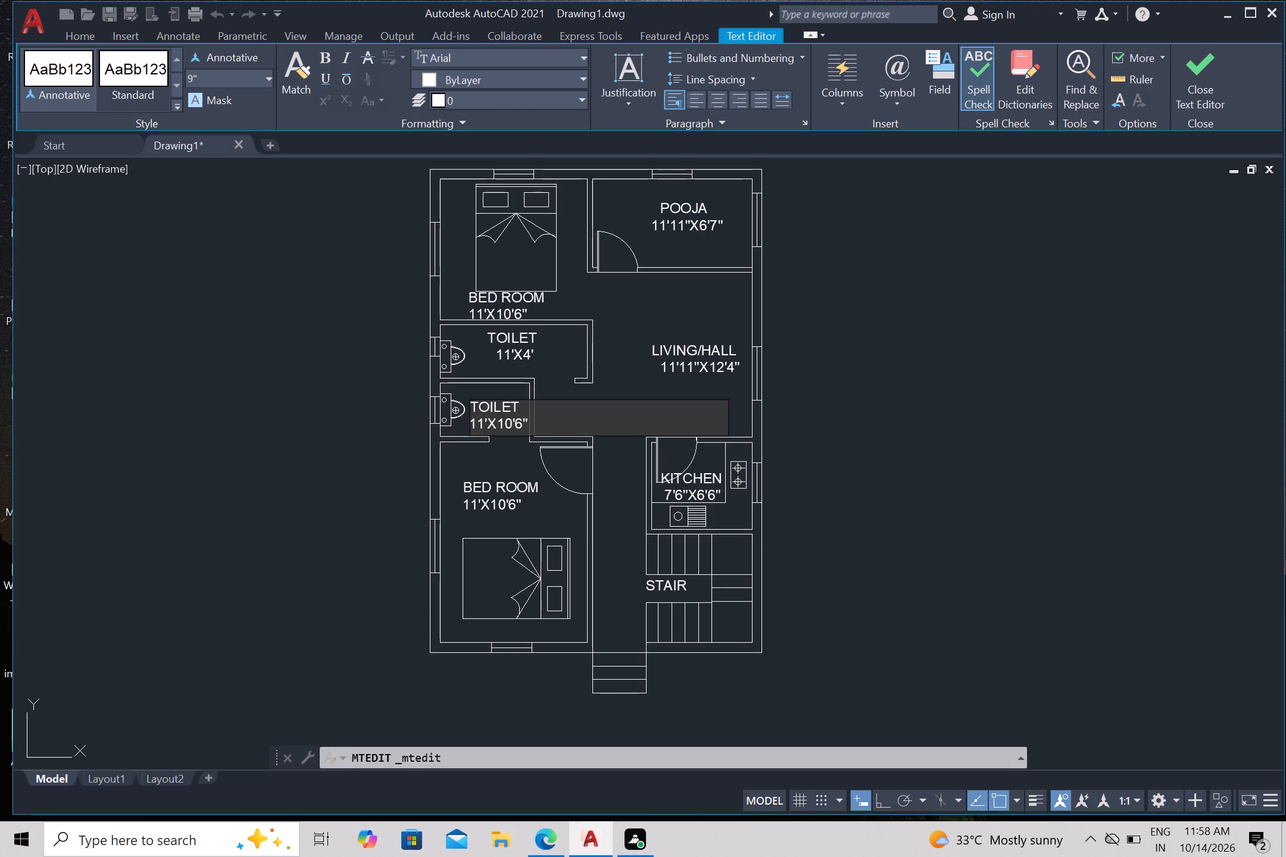
Replace the dimension line under the lower toilet's name with 6'8"X4'.
{"action": "left_click", "coordinate": [527, 425]}
{"action": "key", "text": "BackSpace"}
{"action": "key", "text": "BackSpace"}
{"action": "key", "text": "BackSpace"}
{"action": "key", "text": "BackSpace"}
{"action": "key", "text": "BackSpace"}
{"action": "key", "text": "BackSpace"}
{"action": "key", "text": "BackSpace"}
{"action": "key", "text": "BackSpace"}
{"action": "key", "text": "BackSpace"}
{"action": "key", "text": "BackSpace"}
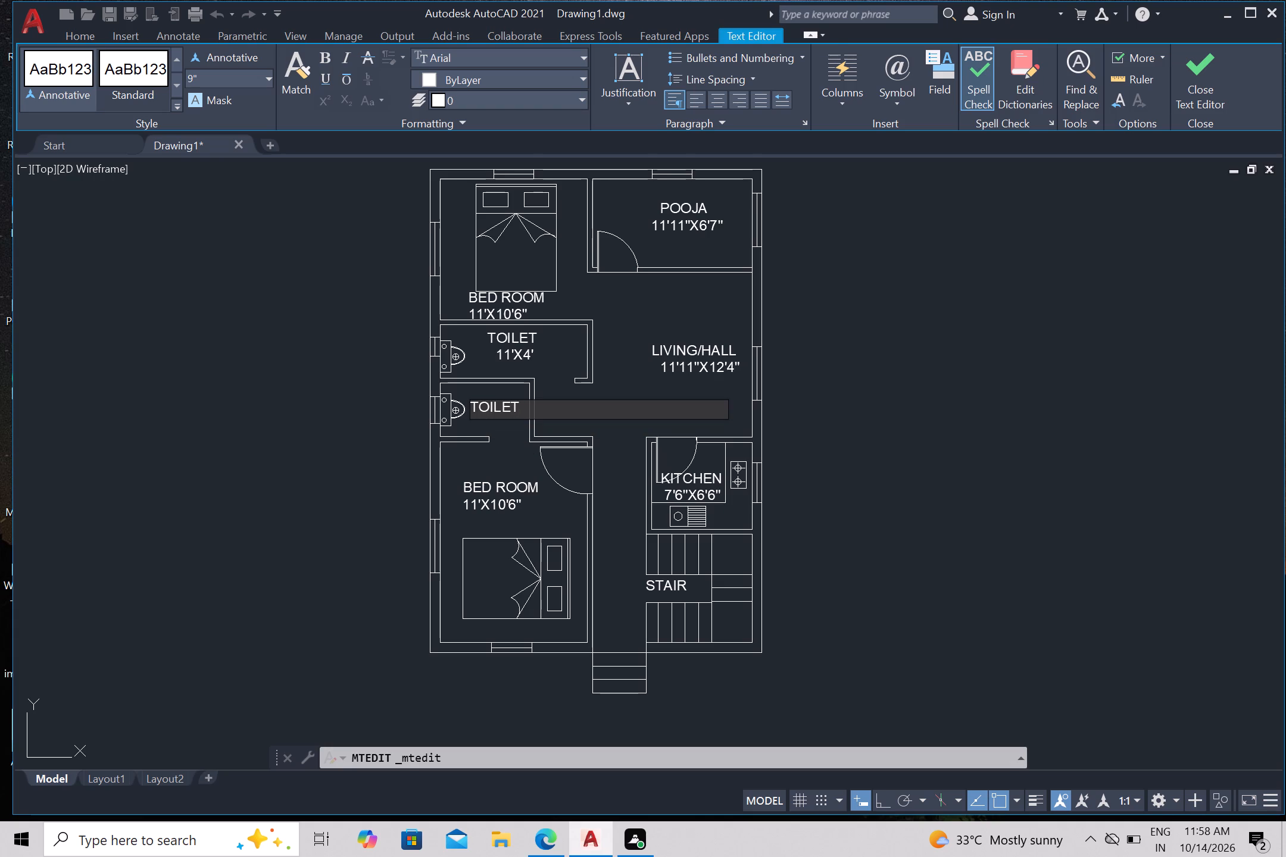
{"action": "key", "text": "Return"}
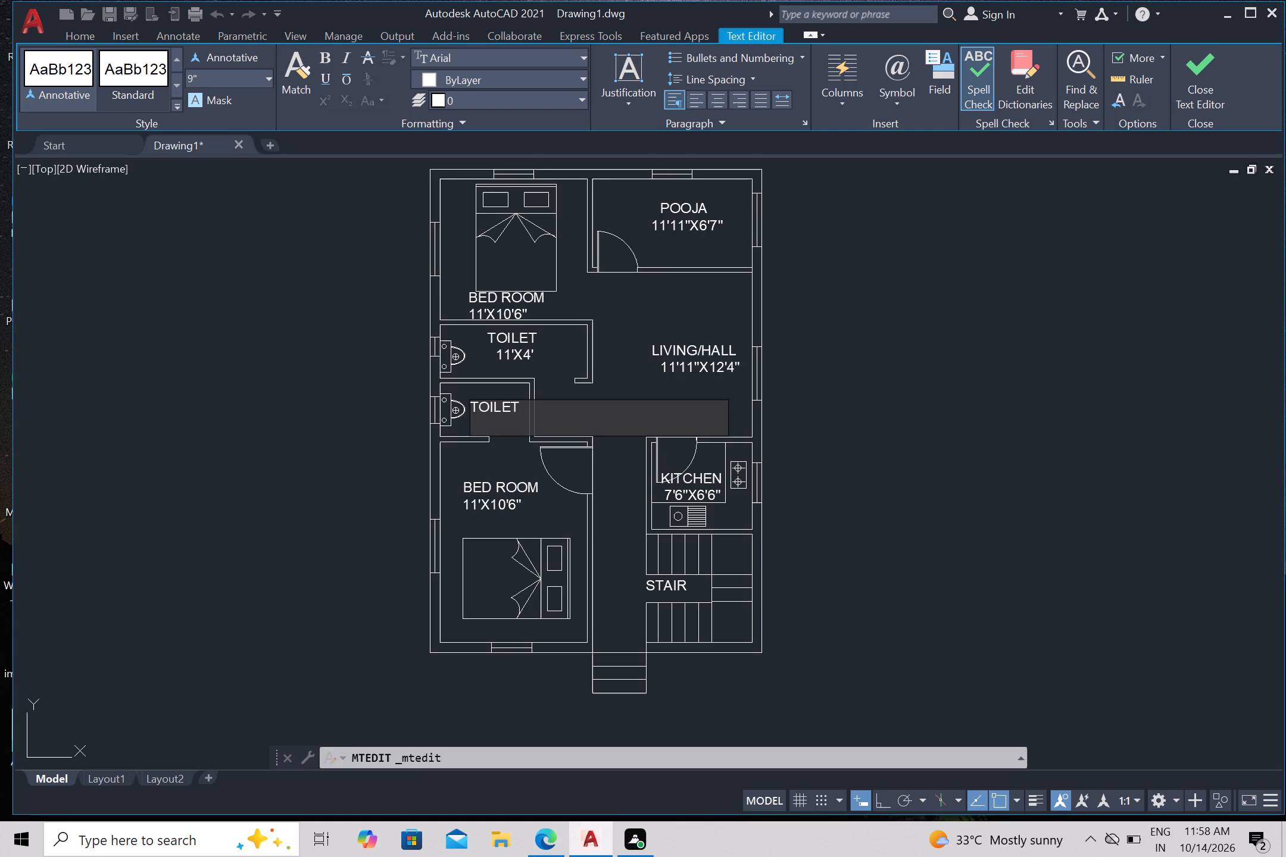
{"action": "type", "text": "6'"}
{"action": "key", "text": "8"}
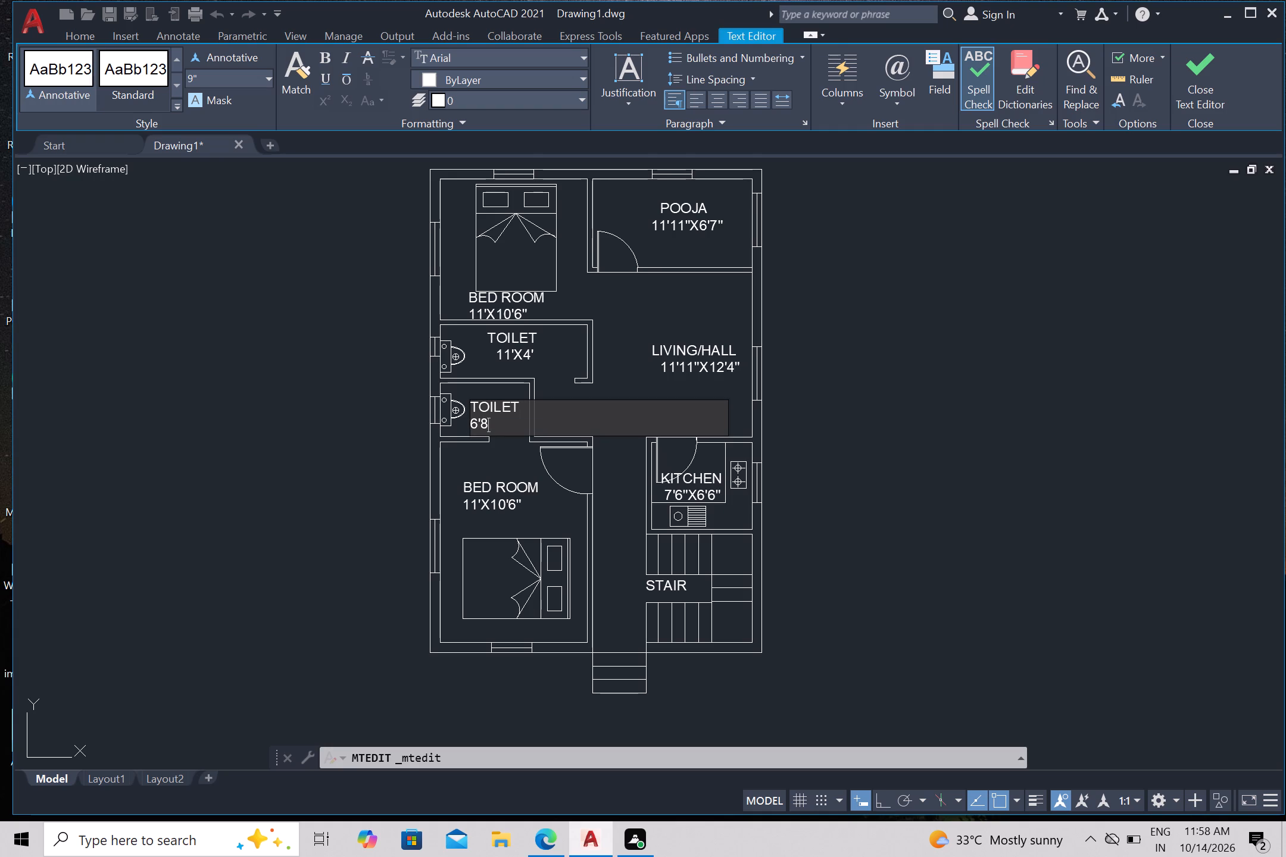
{"action": "key", "text": "shift+quotedbl"}
{"action": "type", "text": "X4"}
{"action": "key", "text": "apostrophe"}
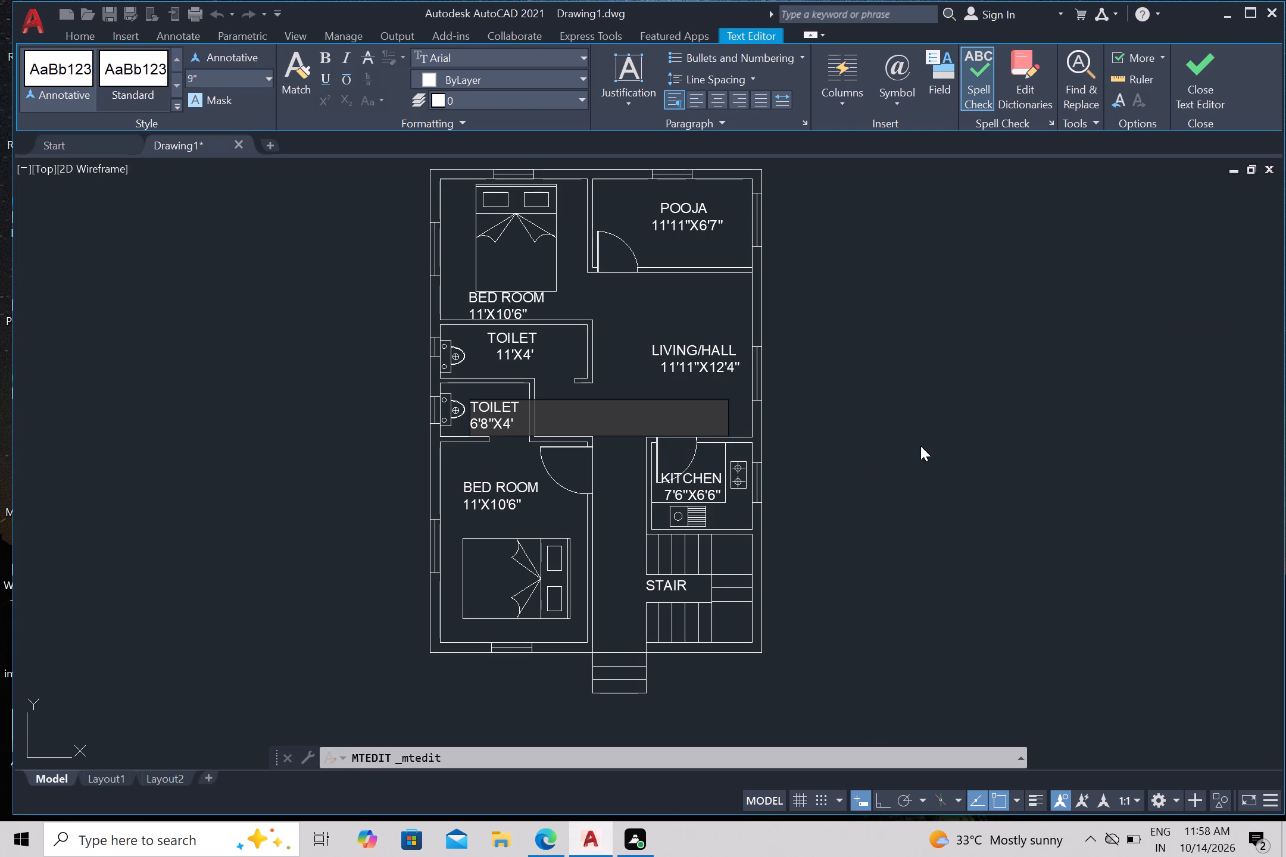
{"action": "left_click", "coordinate": [920, 446]}
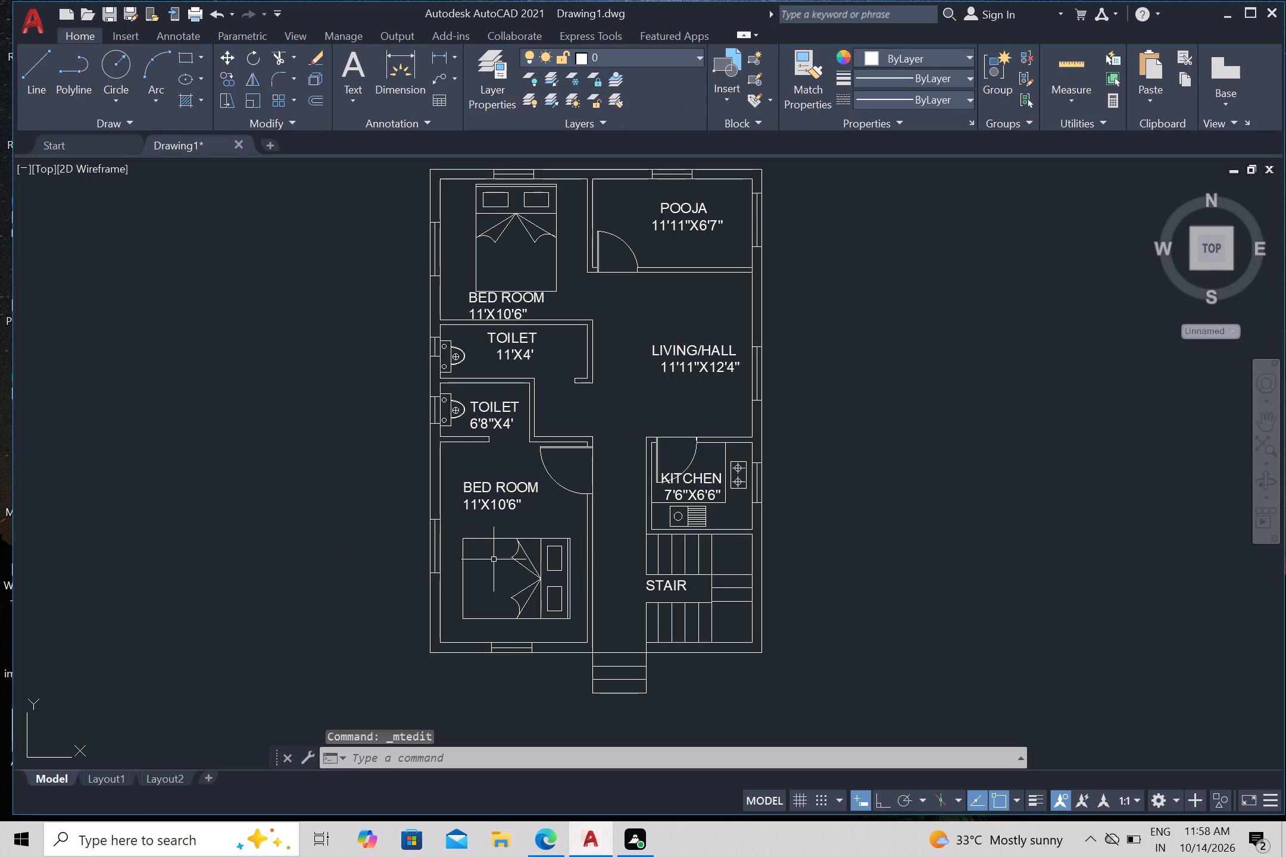
Change the name line of the lower bedroom's label to "M.BED ROOM".
{"action": "left_click", "coordinate": [486, 501]}
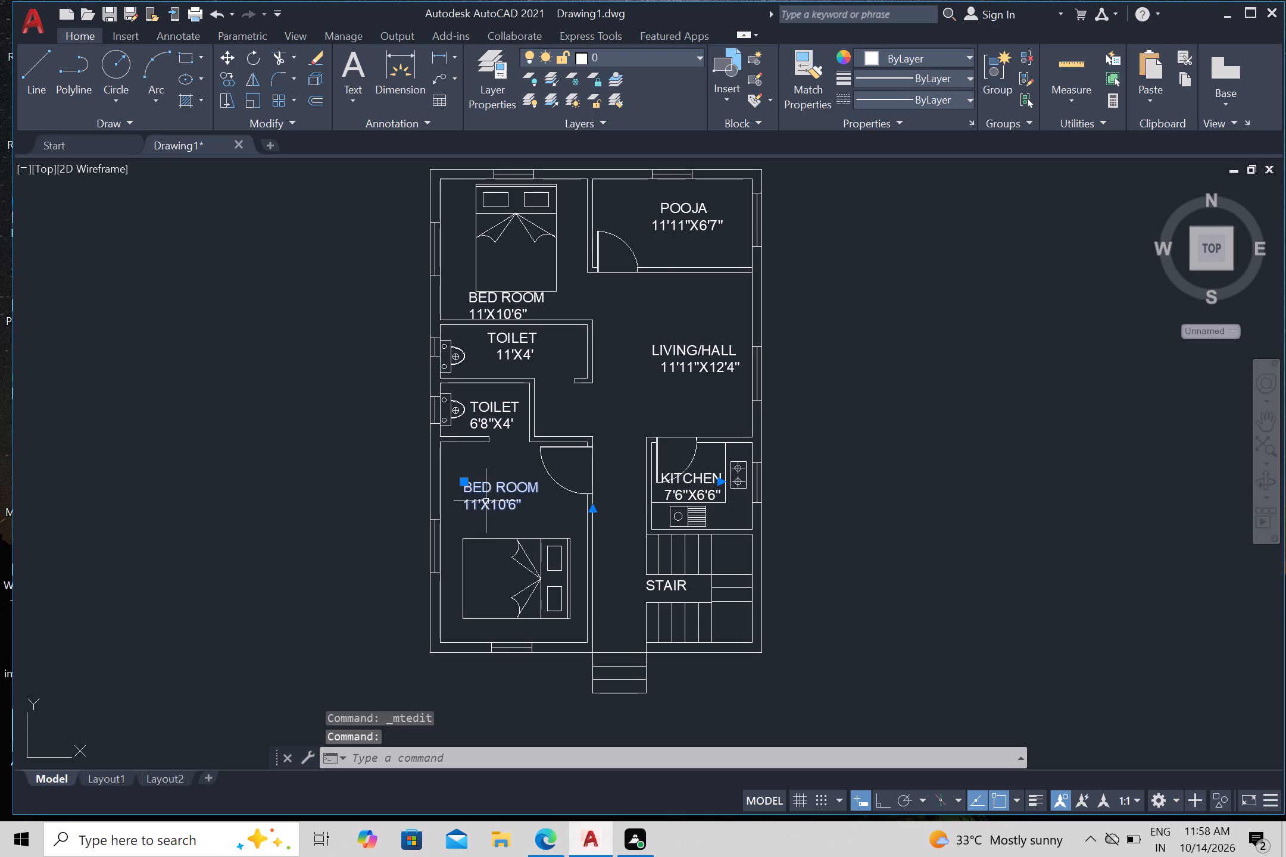
{"action": "right_click", "coordinate": [486, 501]}
{"action": "left_click", "coordinate": [570, 129]}
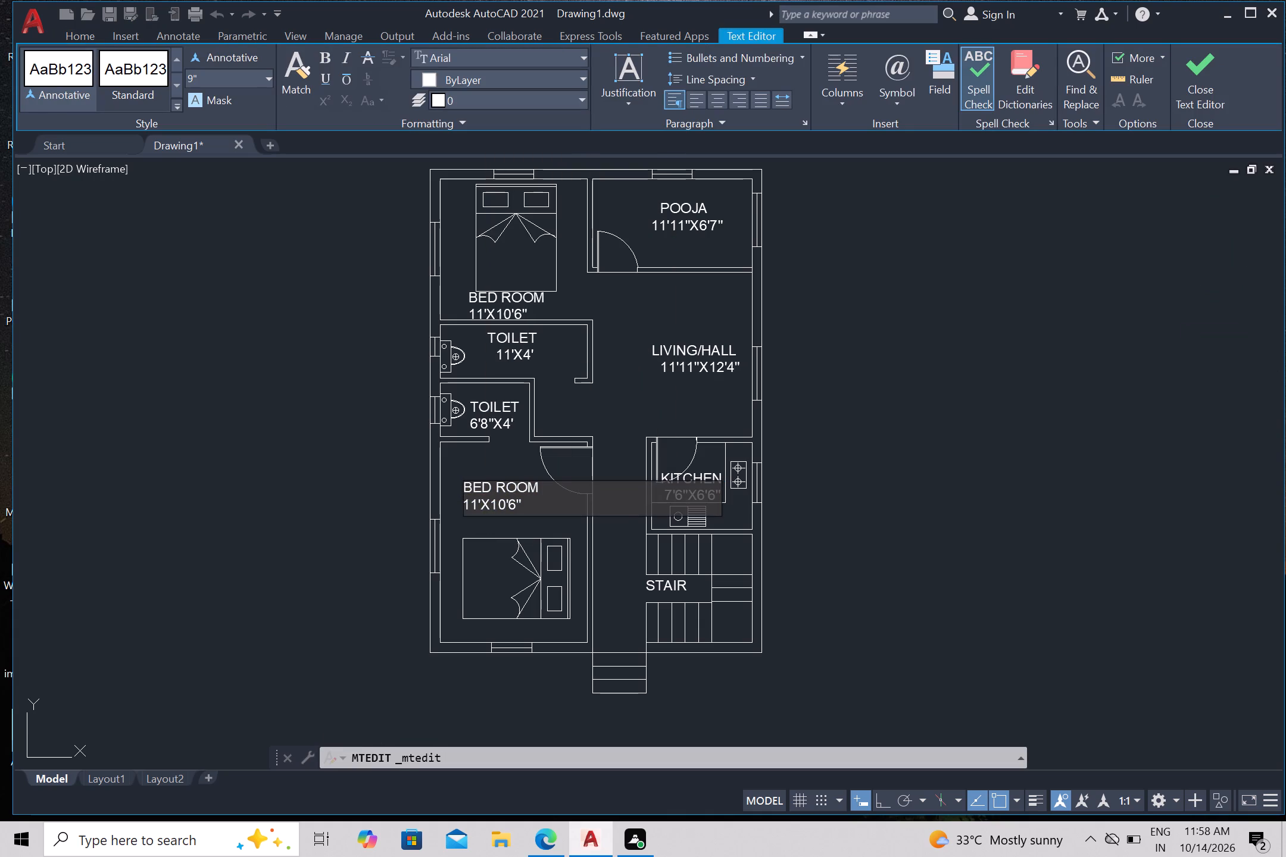
{"action": "type", "text": "MASTER"}
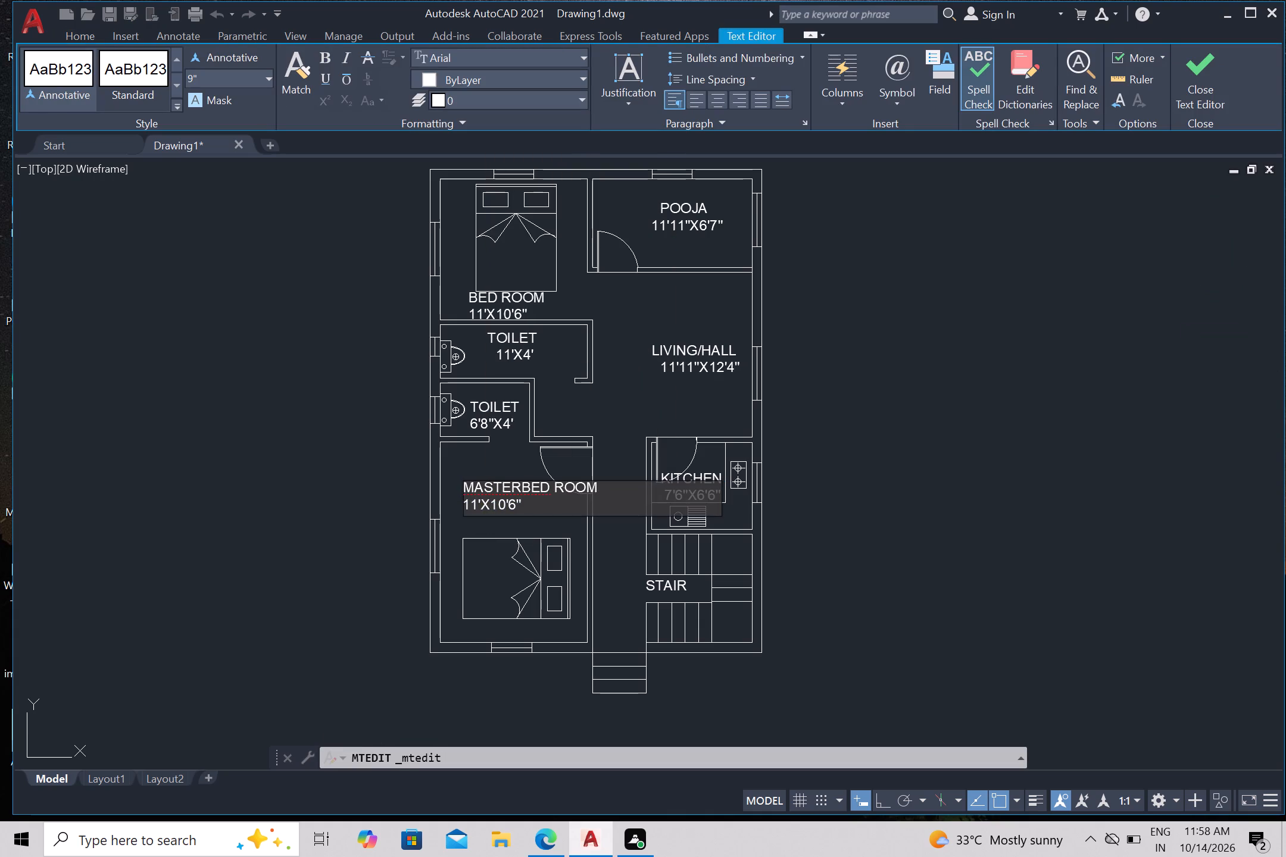
{"action": "key", "text": "BackSpace"}
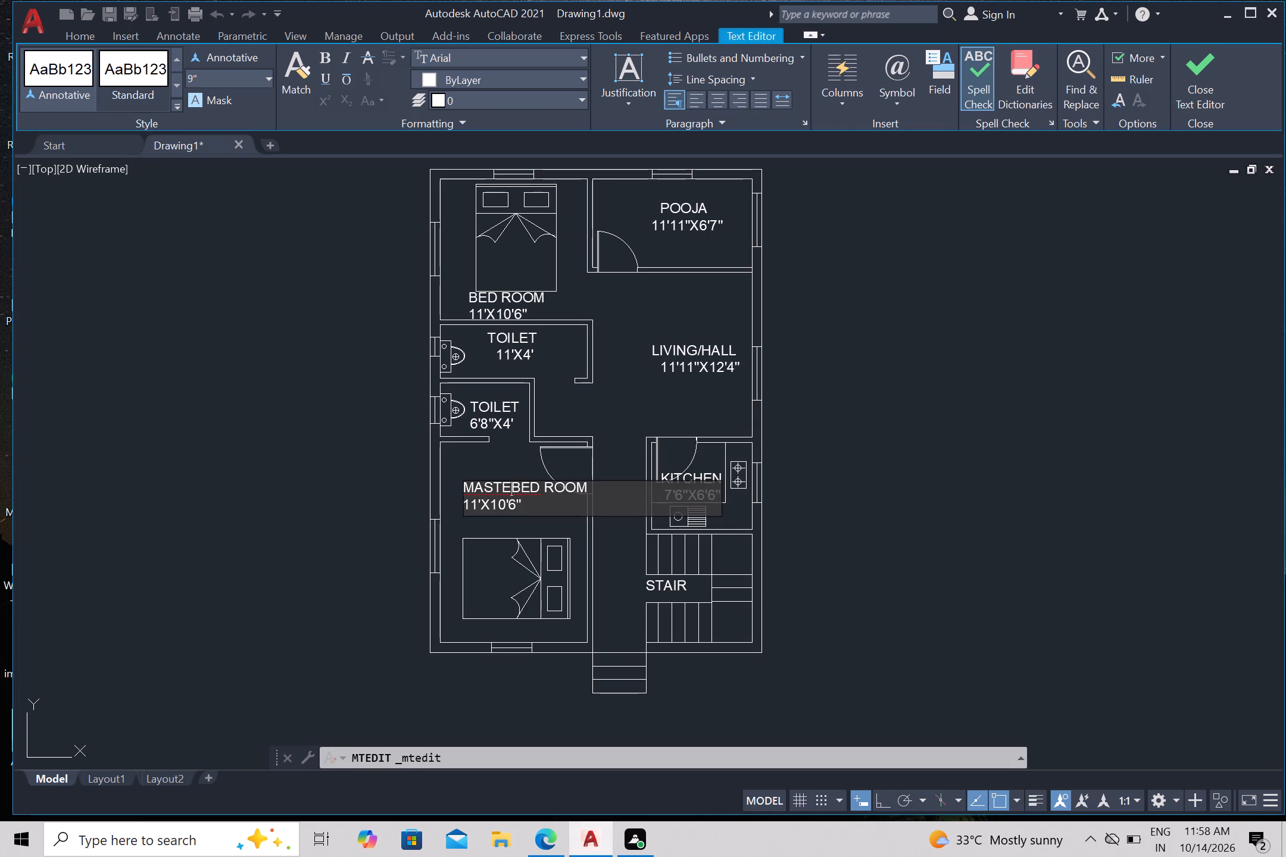
{"action": "key", "text": "BackSpace"}
{"action": "key", "text": "BackSpace"}
{"action": "key", "text": "BackSpace"}
{"action": "key", "text": "BackSpace"}
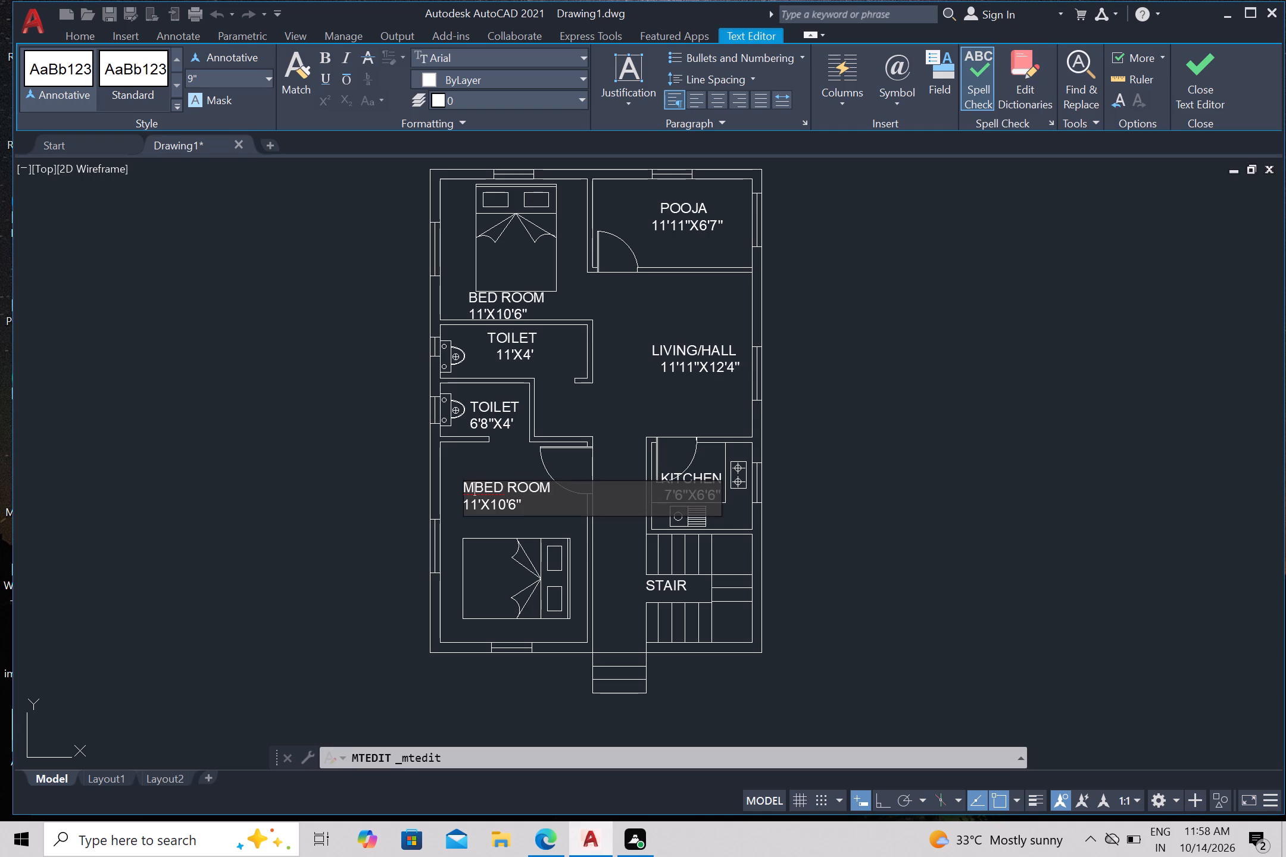
{"action": "key", "text": "period"}
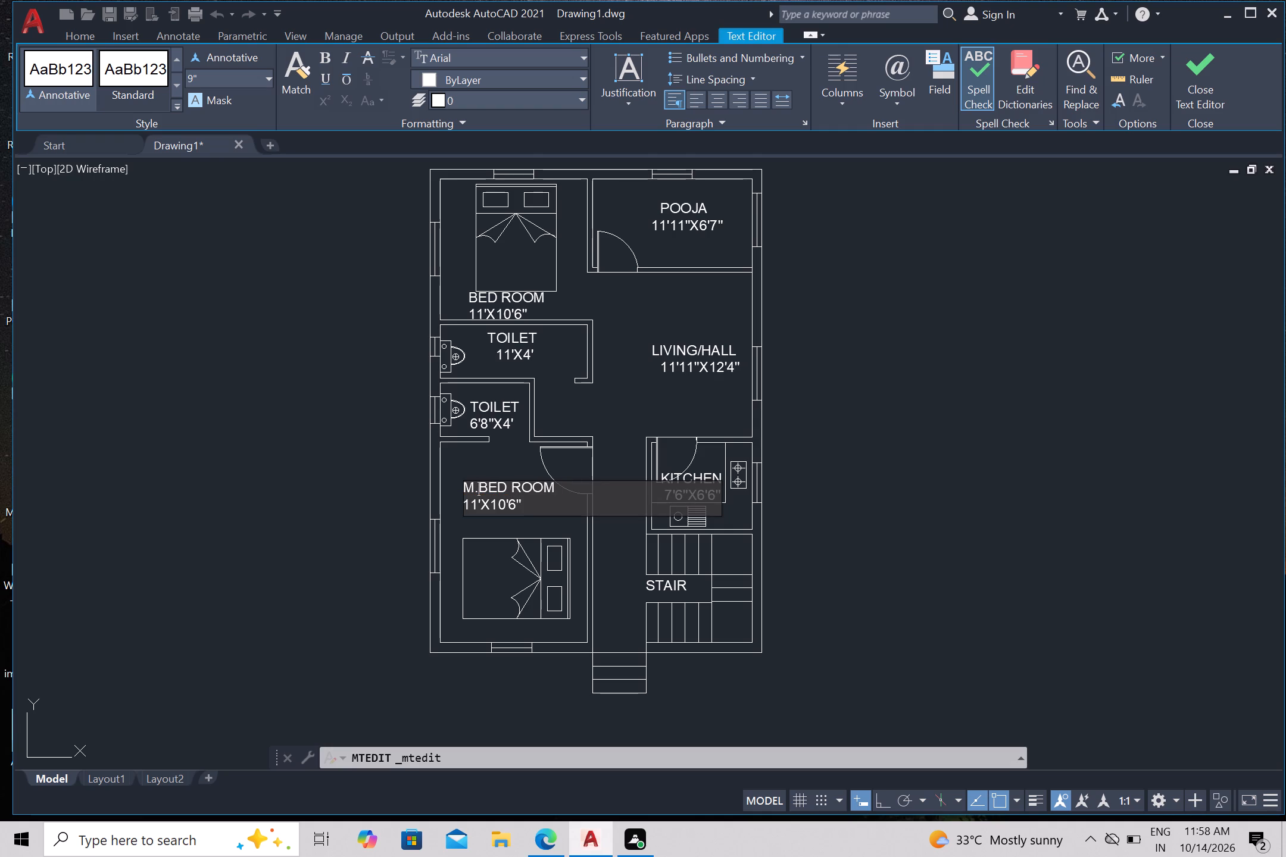
Replace the dimension line of the M.BED ROOM label with 11'0"X15'0", indented by three spaces.
{"action": "left_click", "coordinate": [540, 502]}
{"action": "key", "text": "BackSpace"}
{"action": "key", "text": "BackSpace"}
{"action": "key", "text": "BackSpace"}
{"action": "key", "text": "BackSpace"}
{"action": "key", "text": "BackSpace"}
{"action": "key", "text": "BackSpace"}
{"action": "key", "text": "BackSpace"}
{"action": "key", "text": "BackSpace"}
{"action": "key", "text": "BackSpace"}
{"action": "key", "text": "BackSpace"}
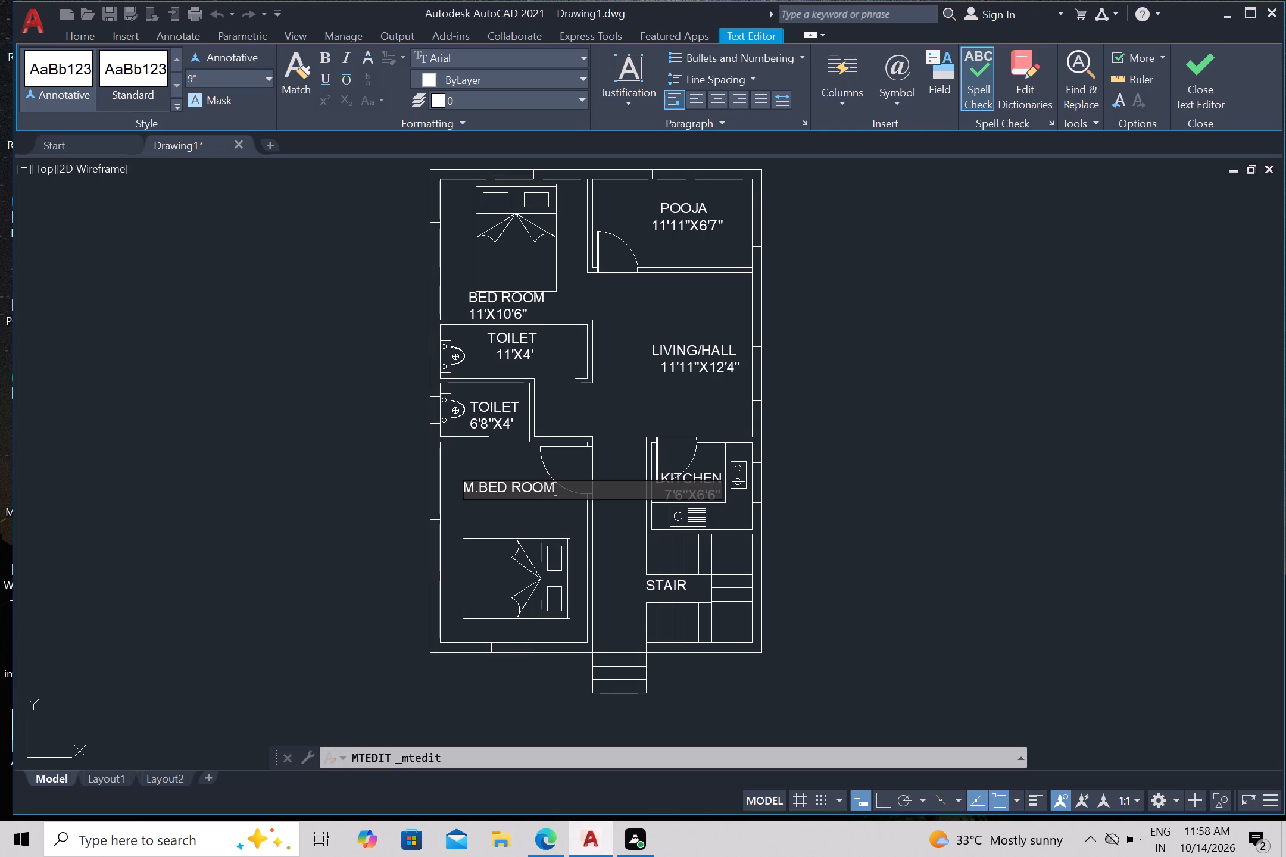
{"action": "key", "text": "Return"}
{"action": "key", "text": "space"}
{"action": "key", "text": "space"}
{"action": "key", "text": "space"}
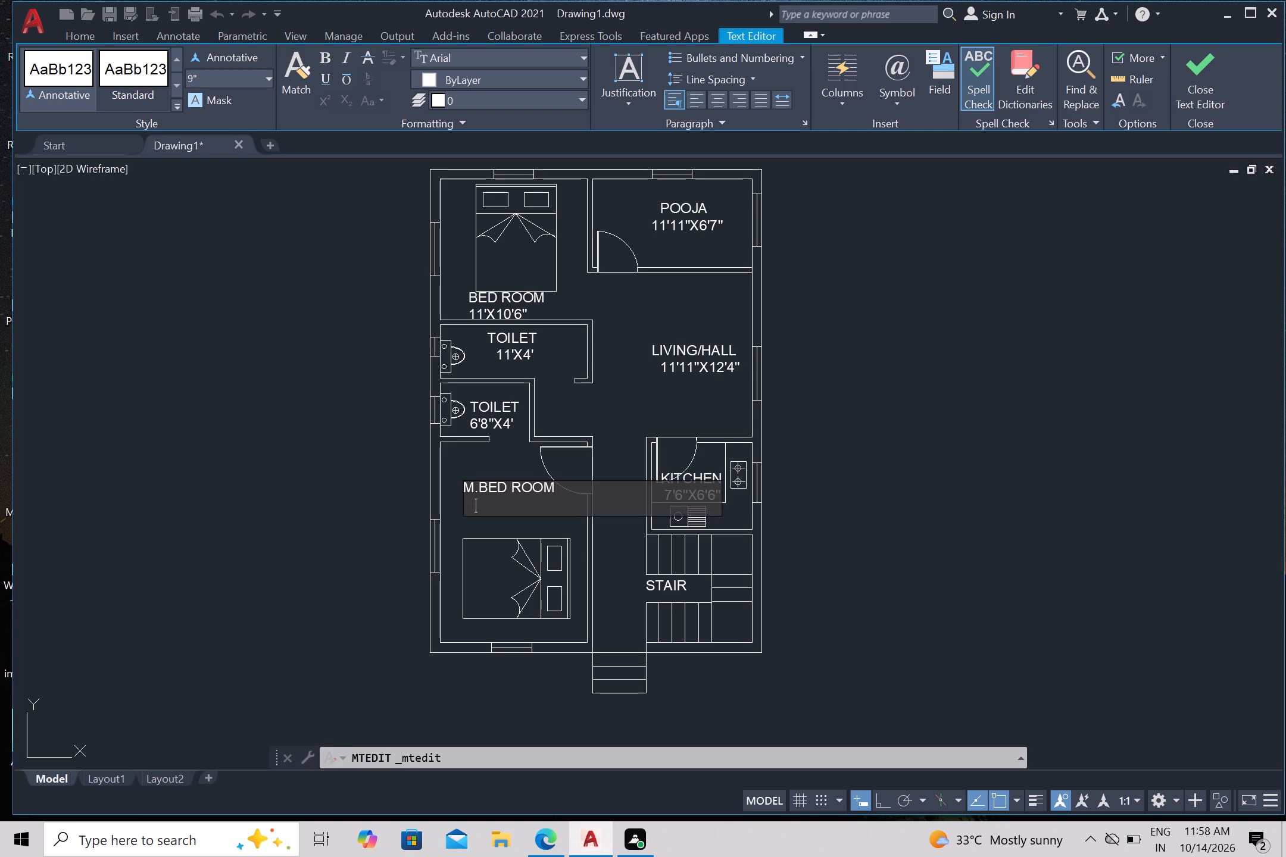
{"action": "type", "text": "11'0\""}
{"action": "key", "text": "x"}
{"action": "type", "text": "15'0\""}
{"action": "left_click", "coordinate": [938, 427]}
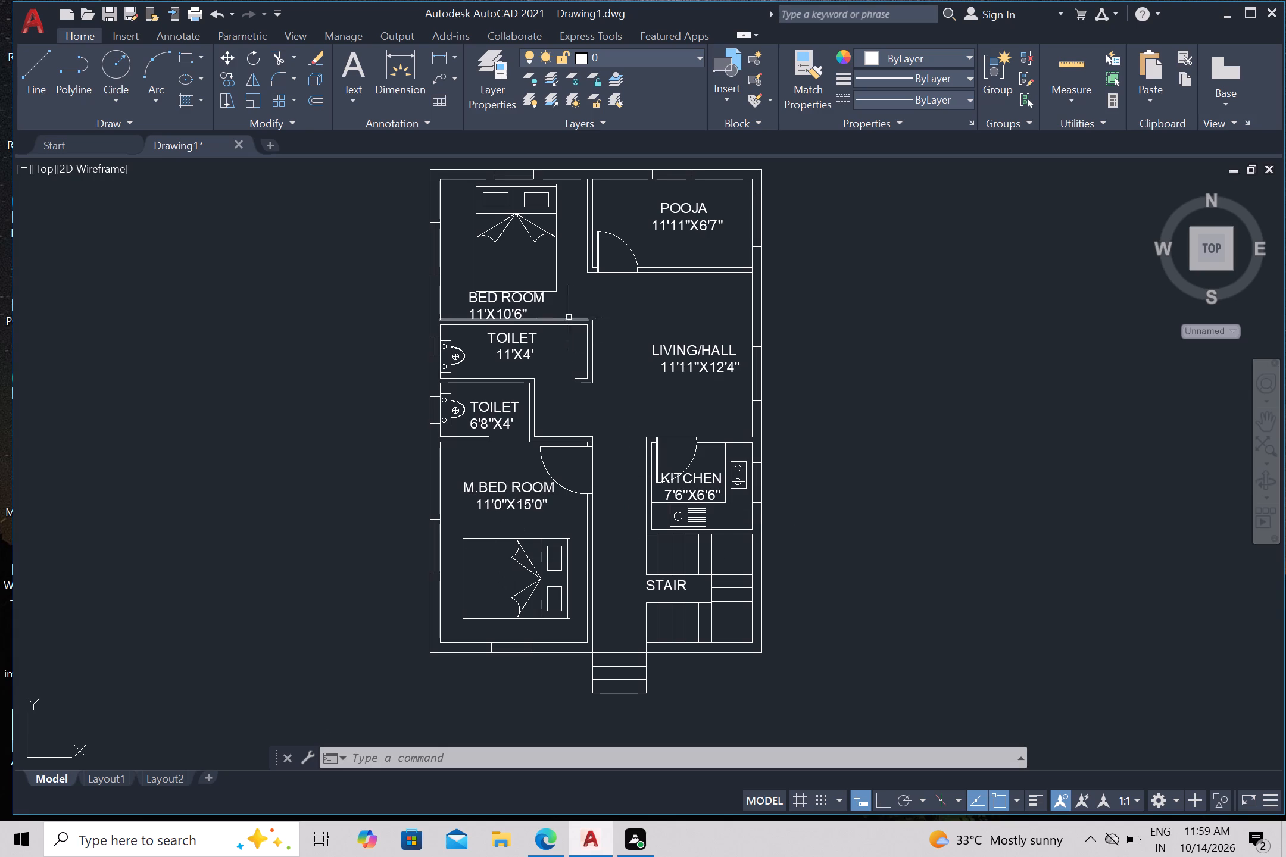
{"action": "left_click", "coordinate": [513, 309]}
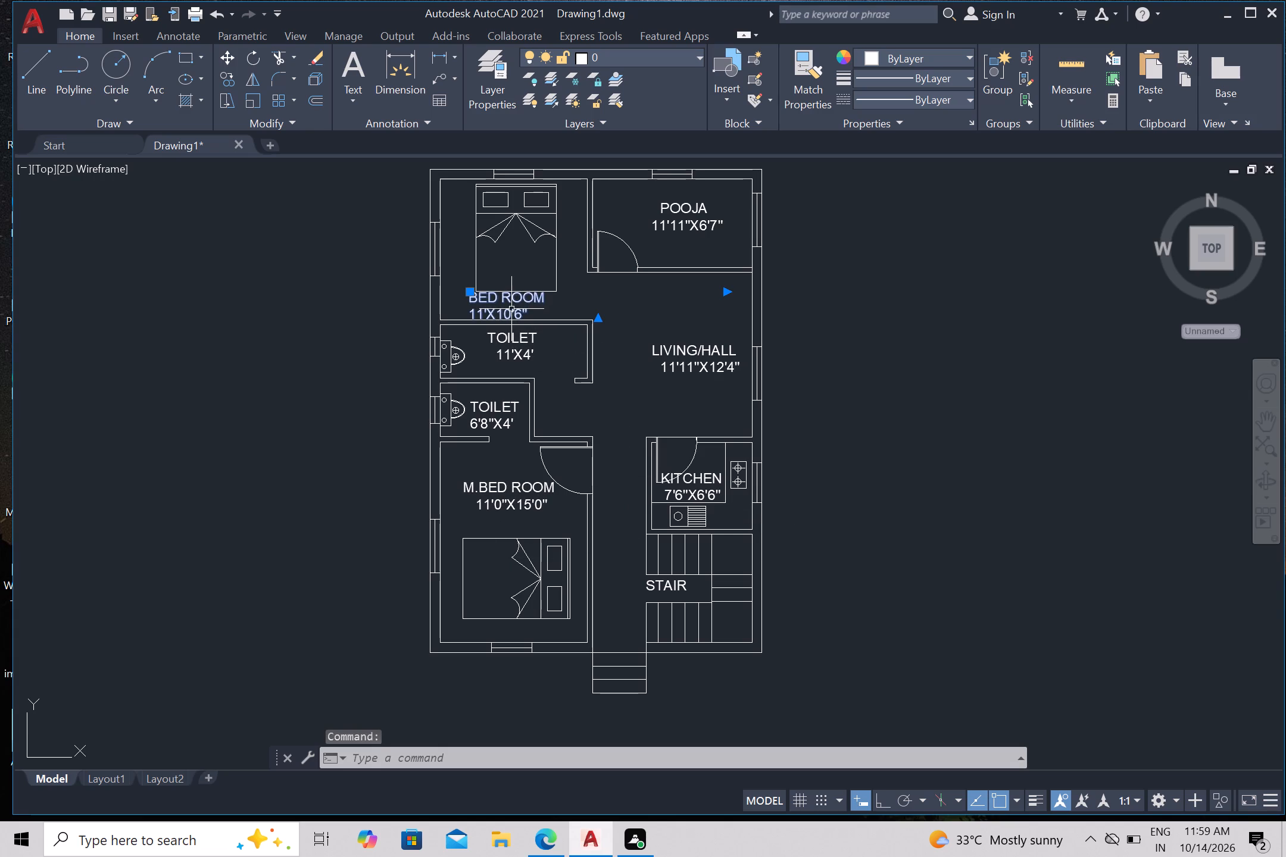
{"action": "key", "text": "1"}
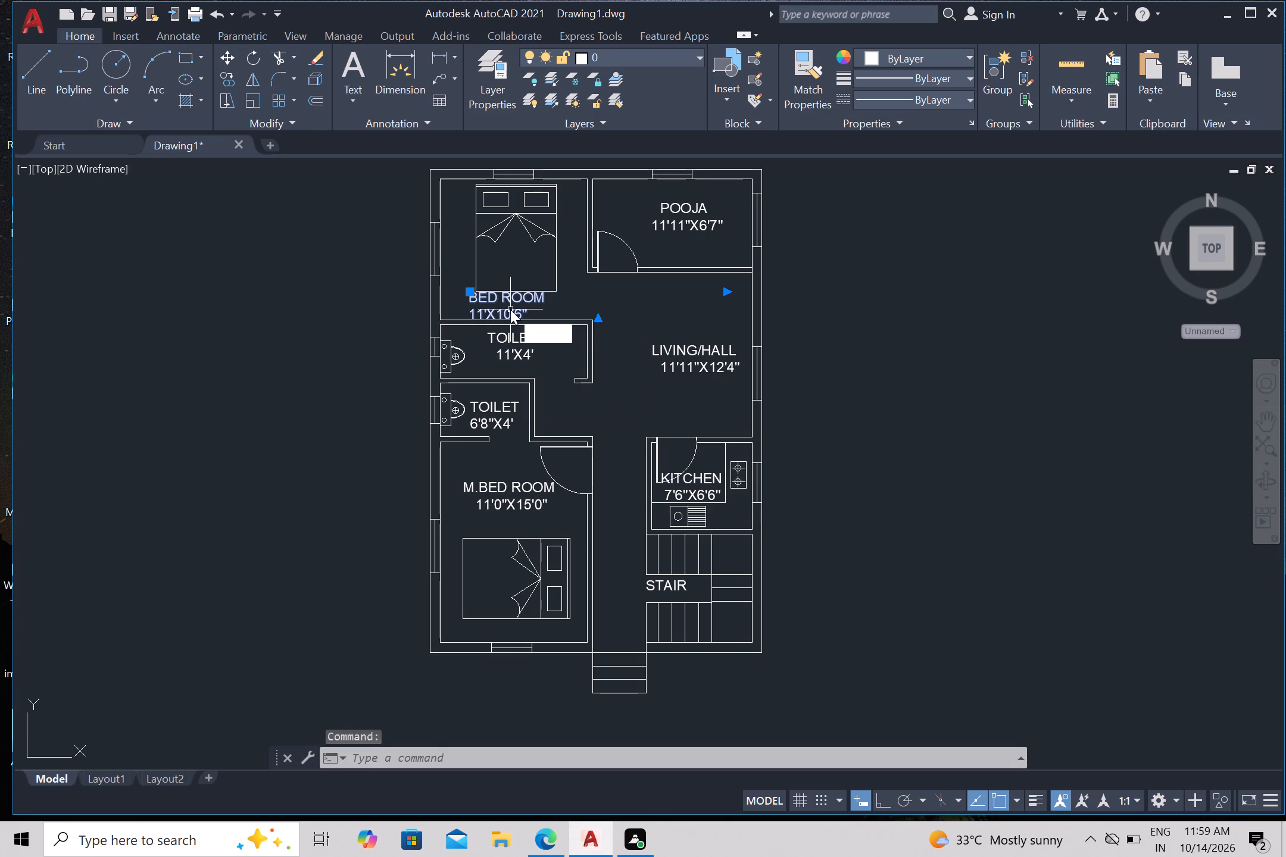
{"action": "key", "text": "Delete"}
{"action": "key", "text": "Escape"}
Set the text height of the upper bedroom's label to 7" in its properties.
{"action": "left_click", "coordinate": [509, 311]}
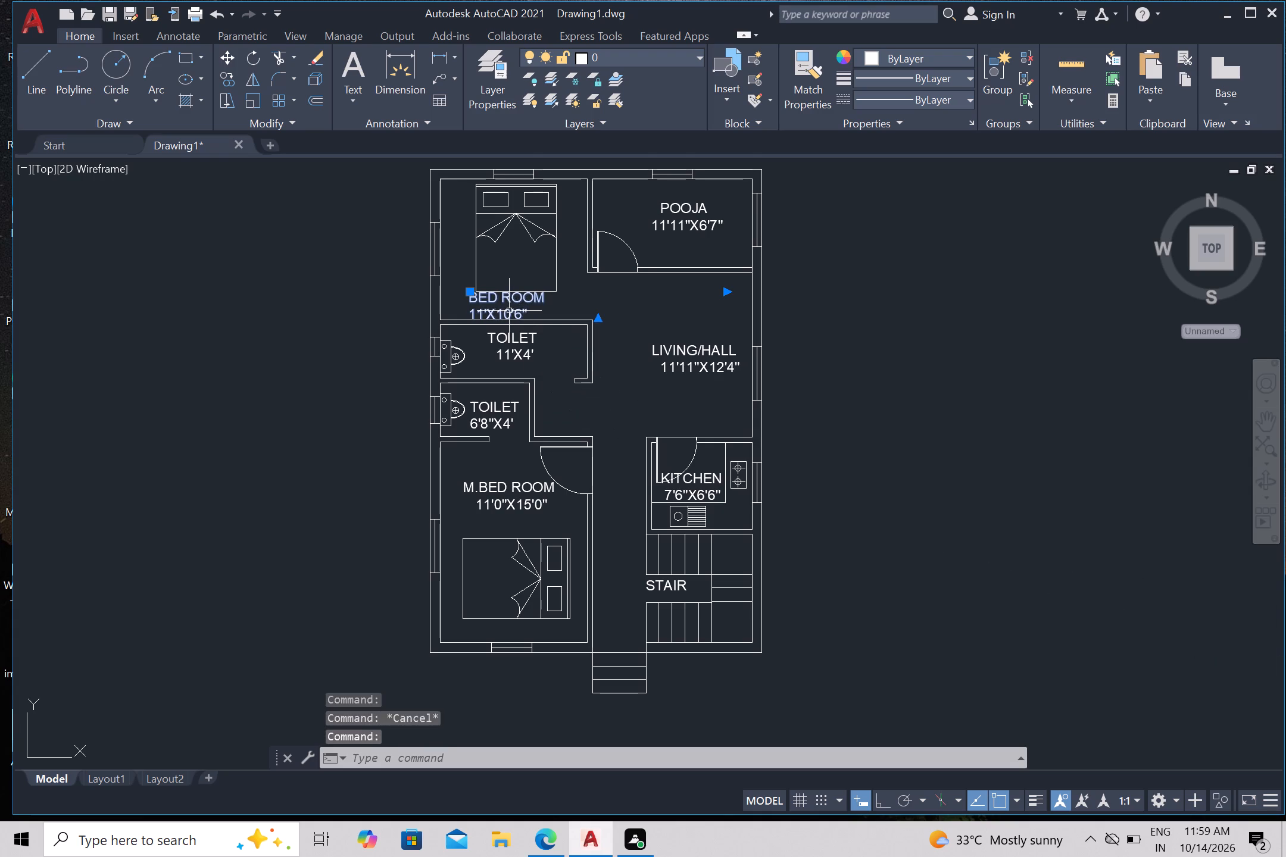
{"action": "key", "text": "ctrl+1"}
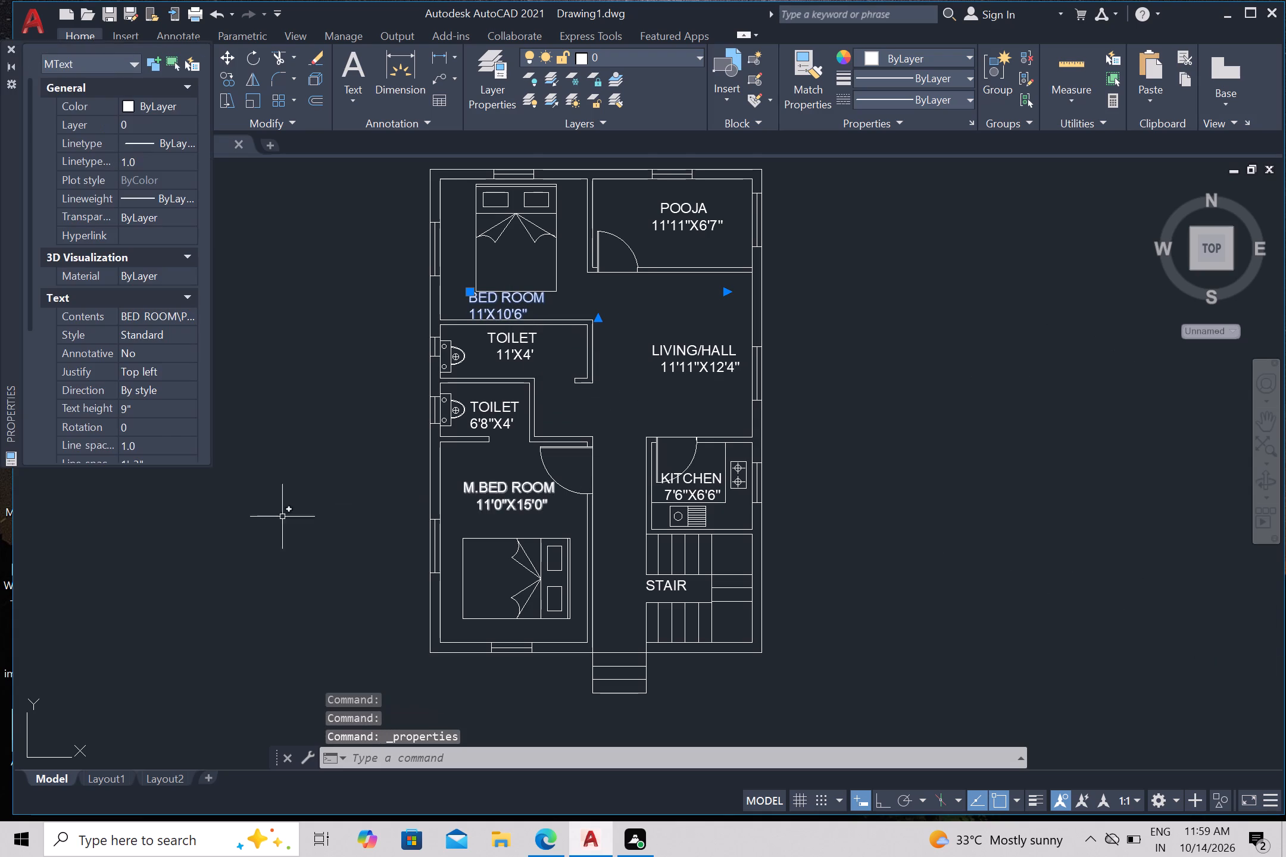
{"action": "left_click", "coordinate": [160, 411]}
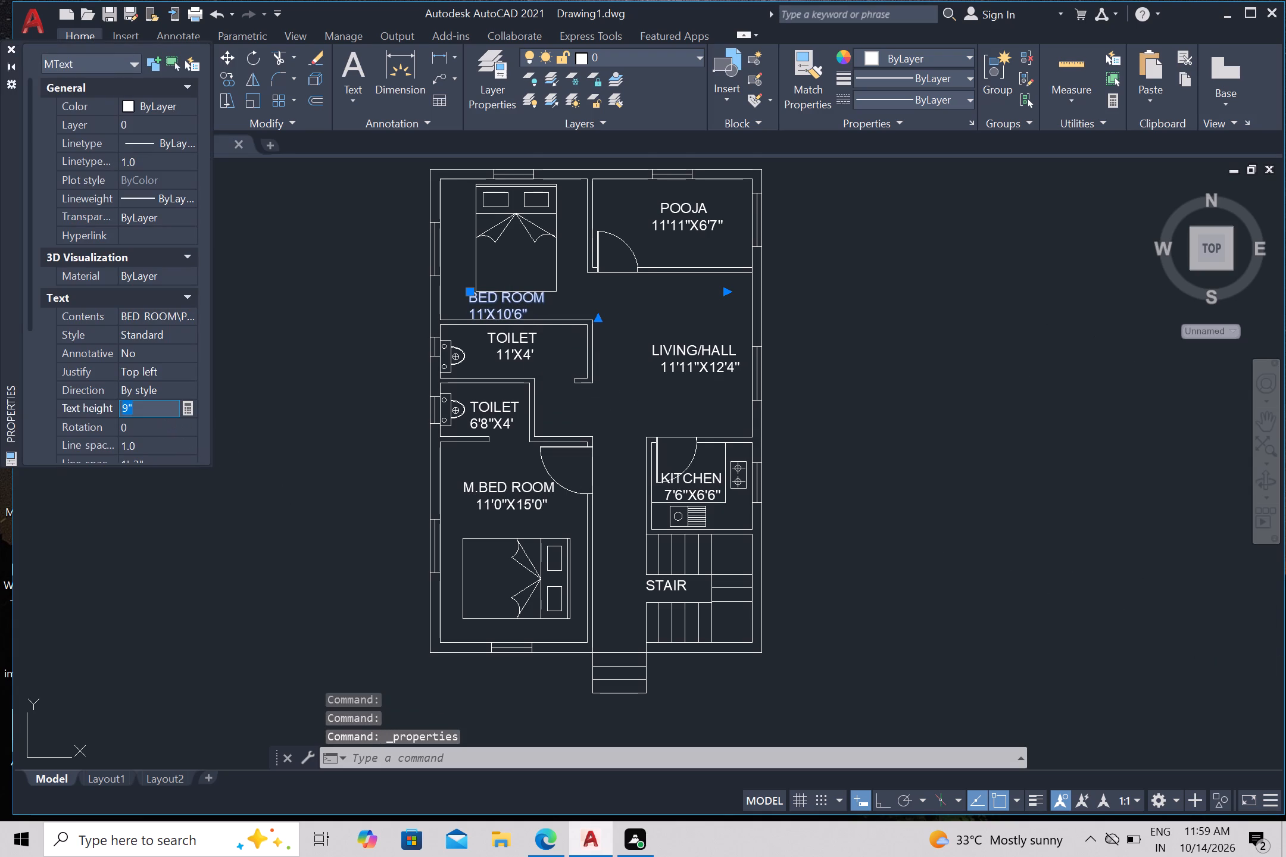
{"action": "type", "text": "7\""}
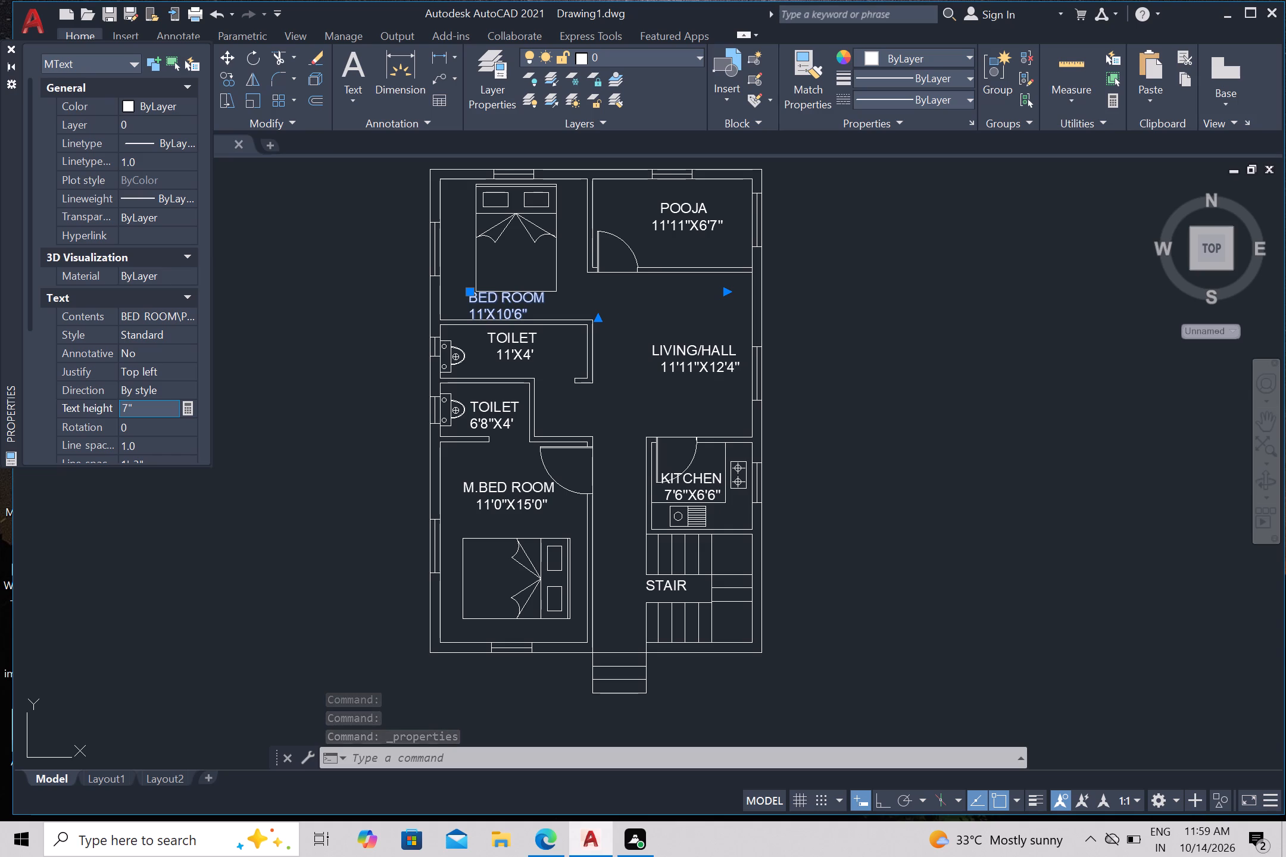
{"action": "left_click", "coordinate": [295, 439]}
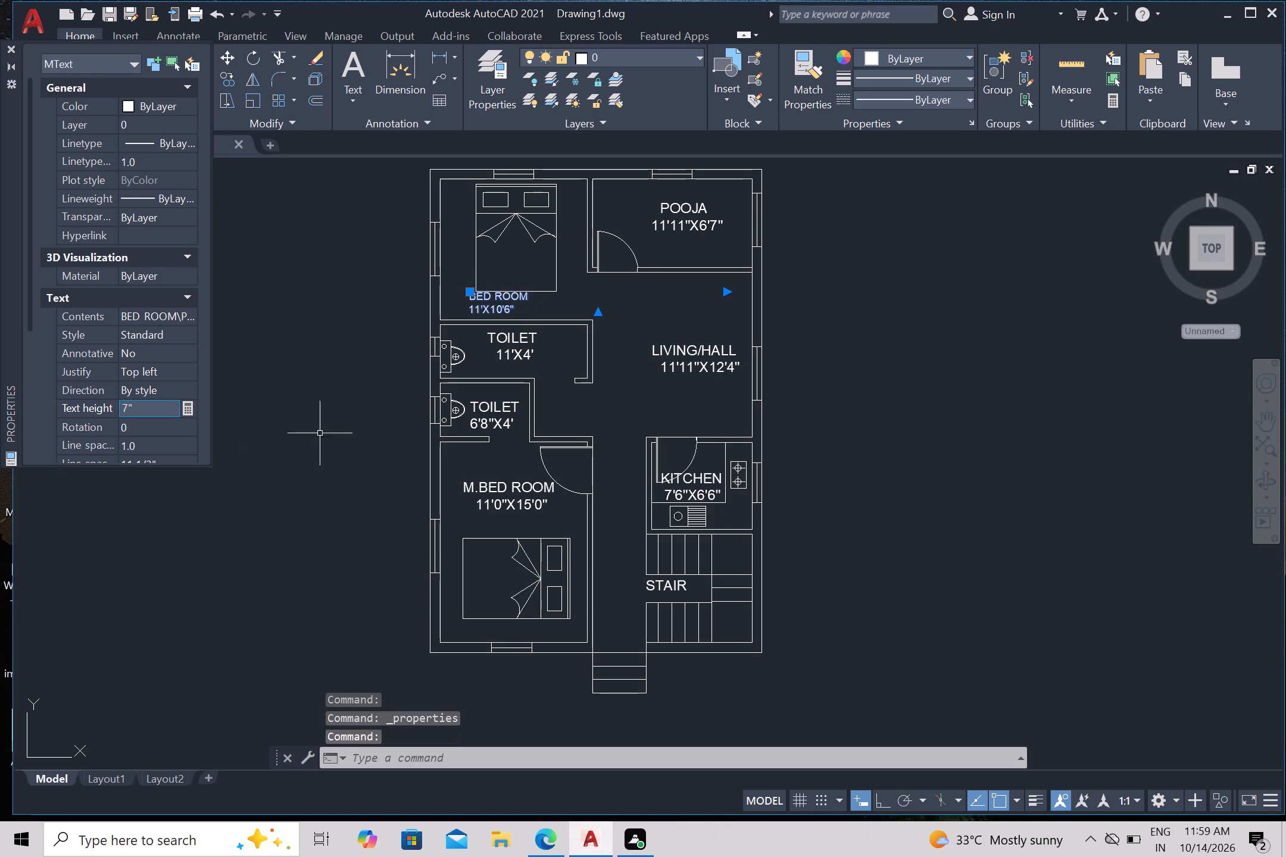
{"action": "key", "text": "Escape"}
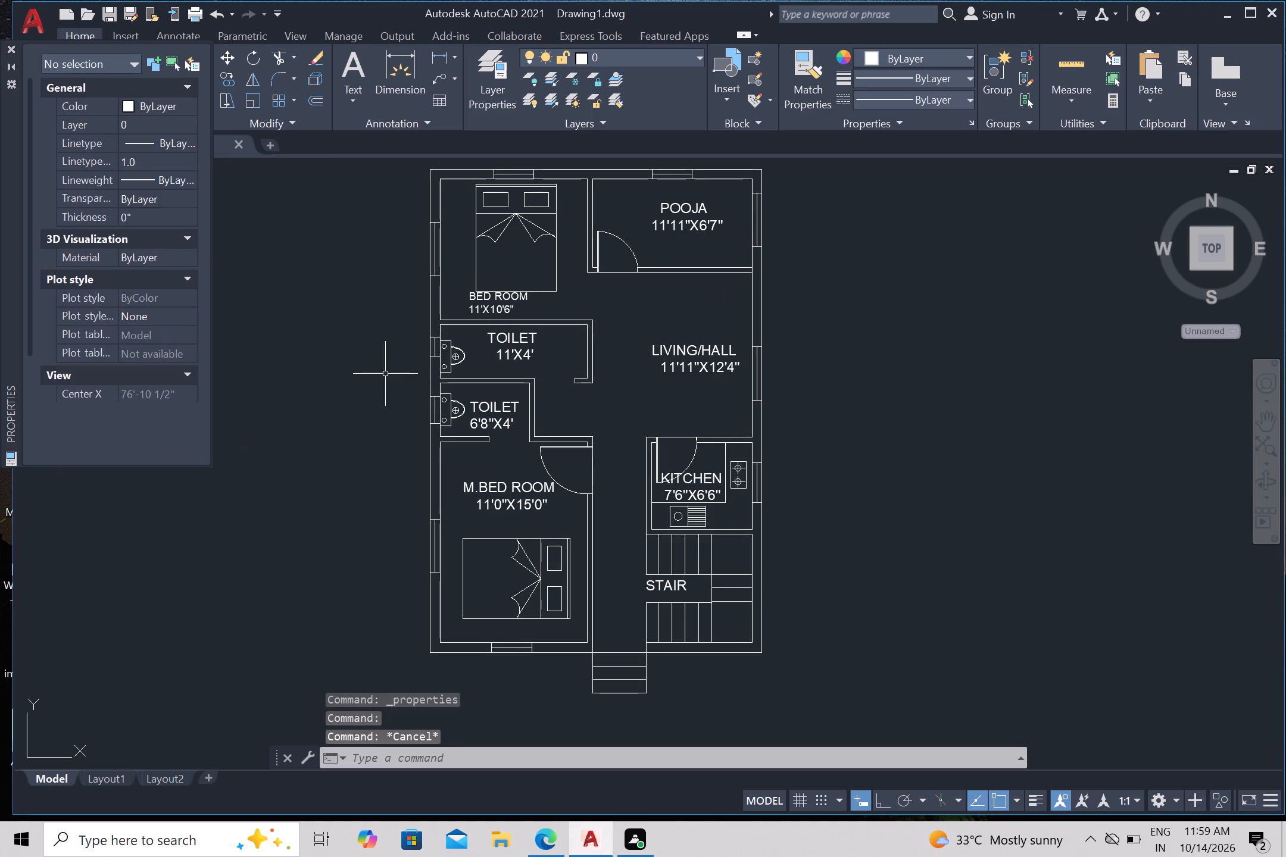
Move the upper bedroom's BED ROOM label slightly east so it sits centred beneath the bed, and close the object properties.
{"action": "left_click", "coordinate": [495, 307]}
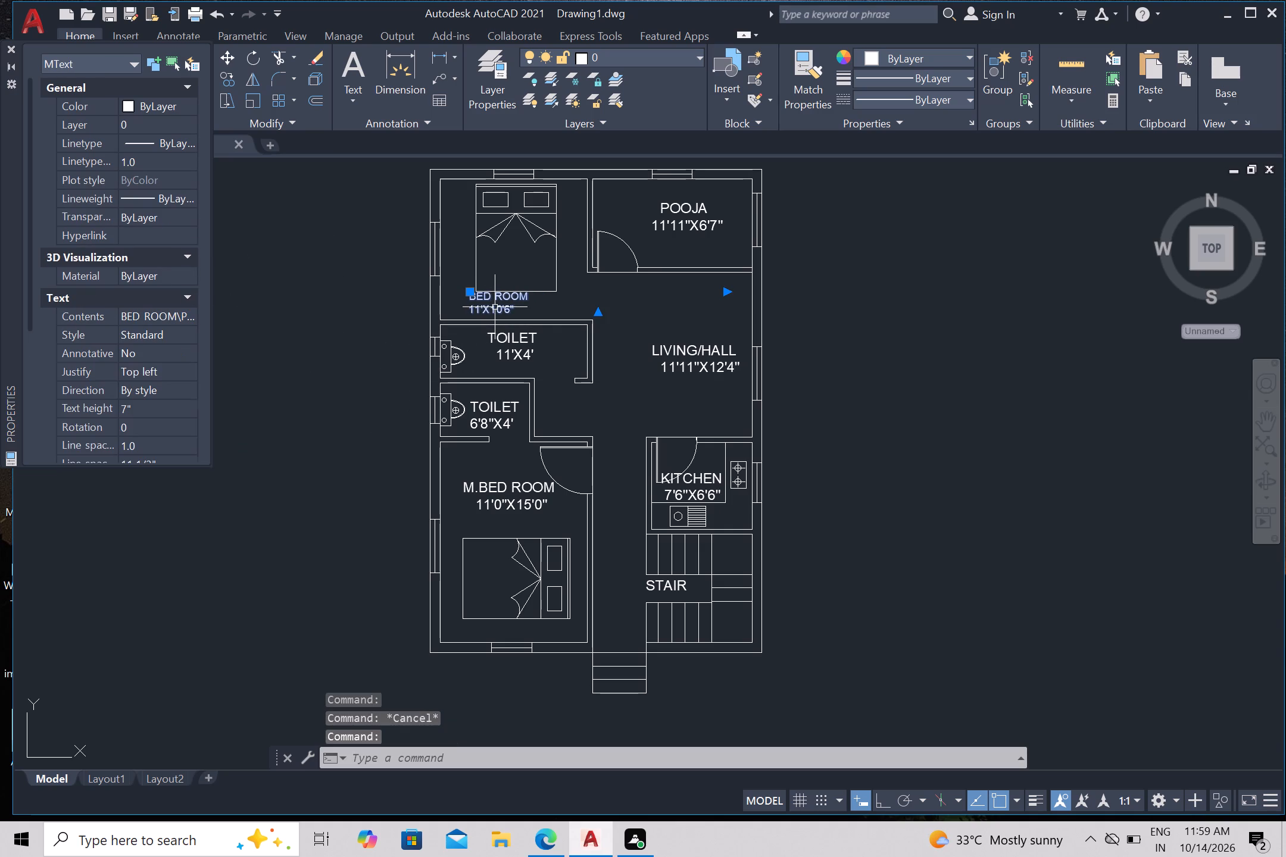
{"action": "key", "text": "n"}
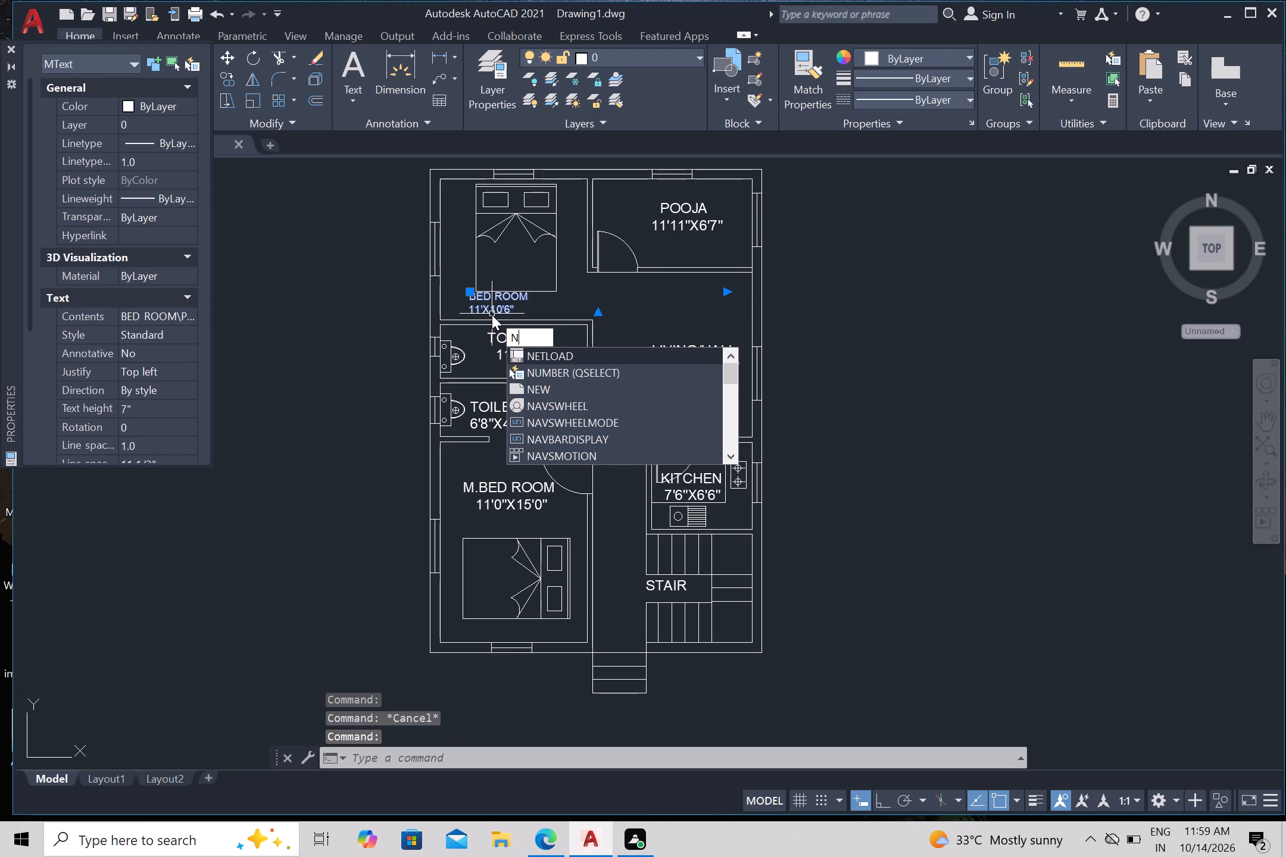
{"action": "key", "text": "BackSpace"}
{"action": "key", "text": "m"}
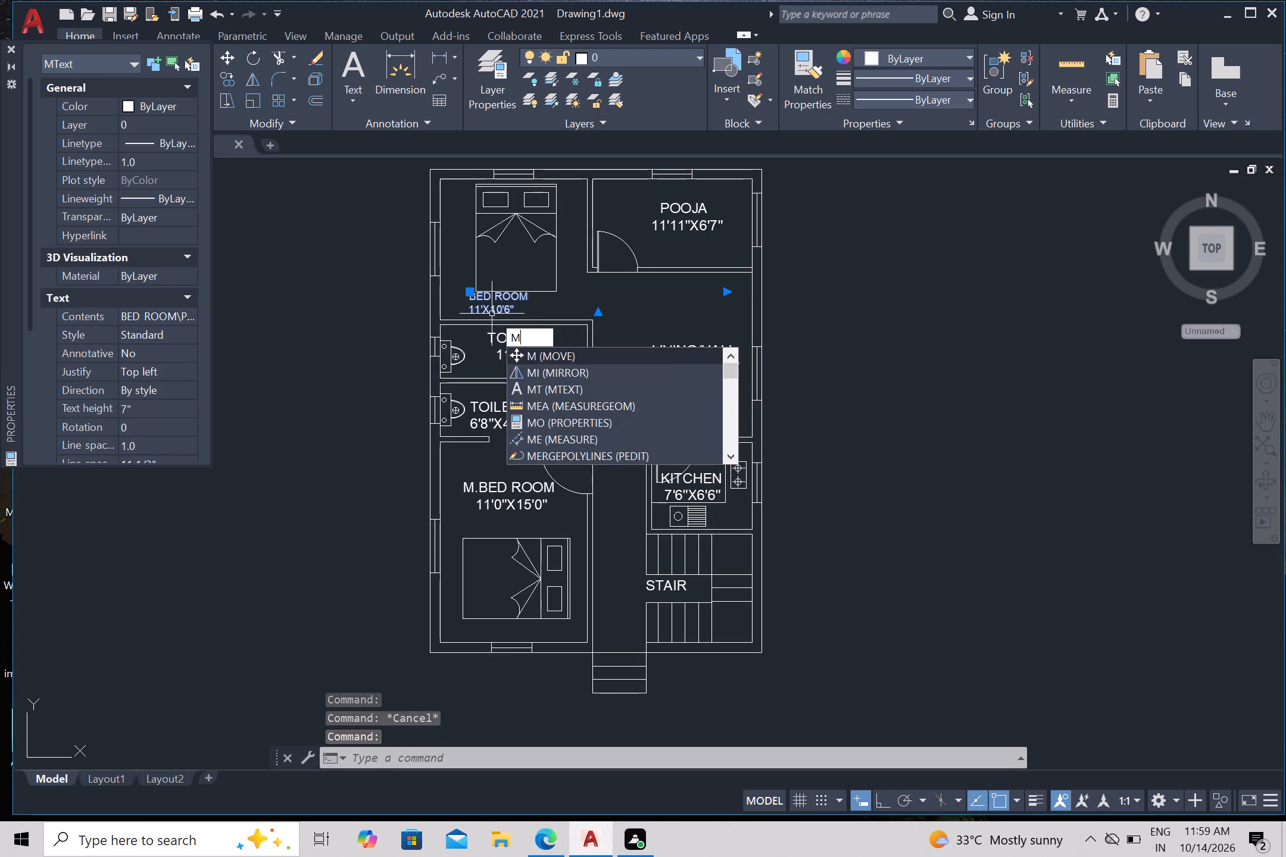
{"action": "key", "text": "Return"}
{"action": "left_click", "coordinate": [493, 305]}
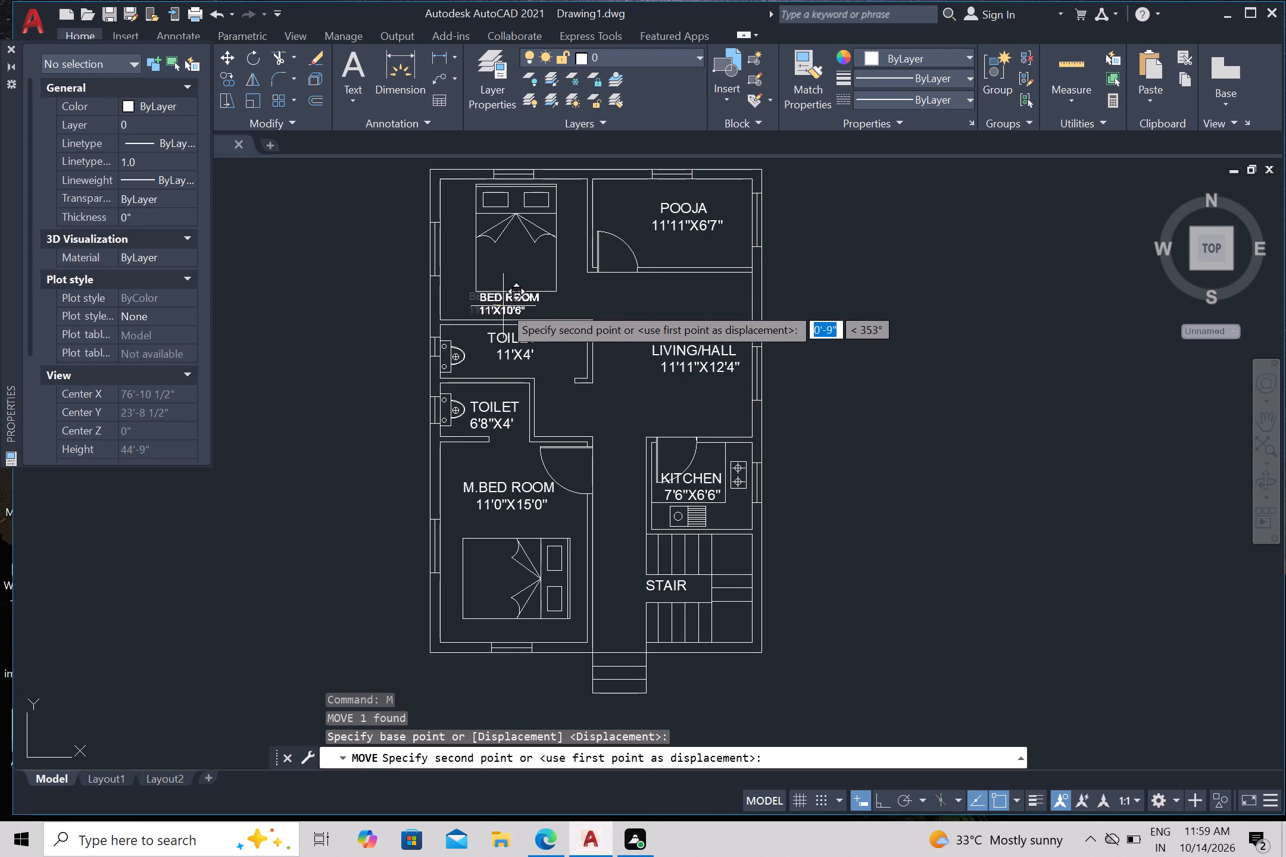
{"action": "left_click", "coordinate": [511, 308]}
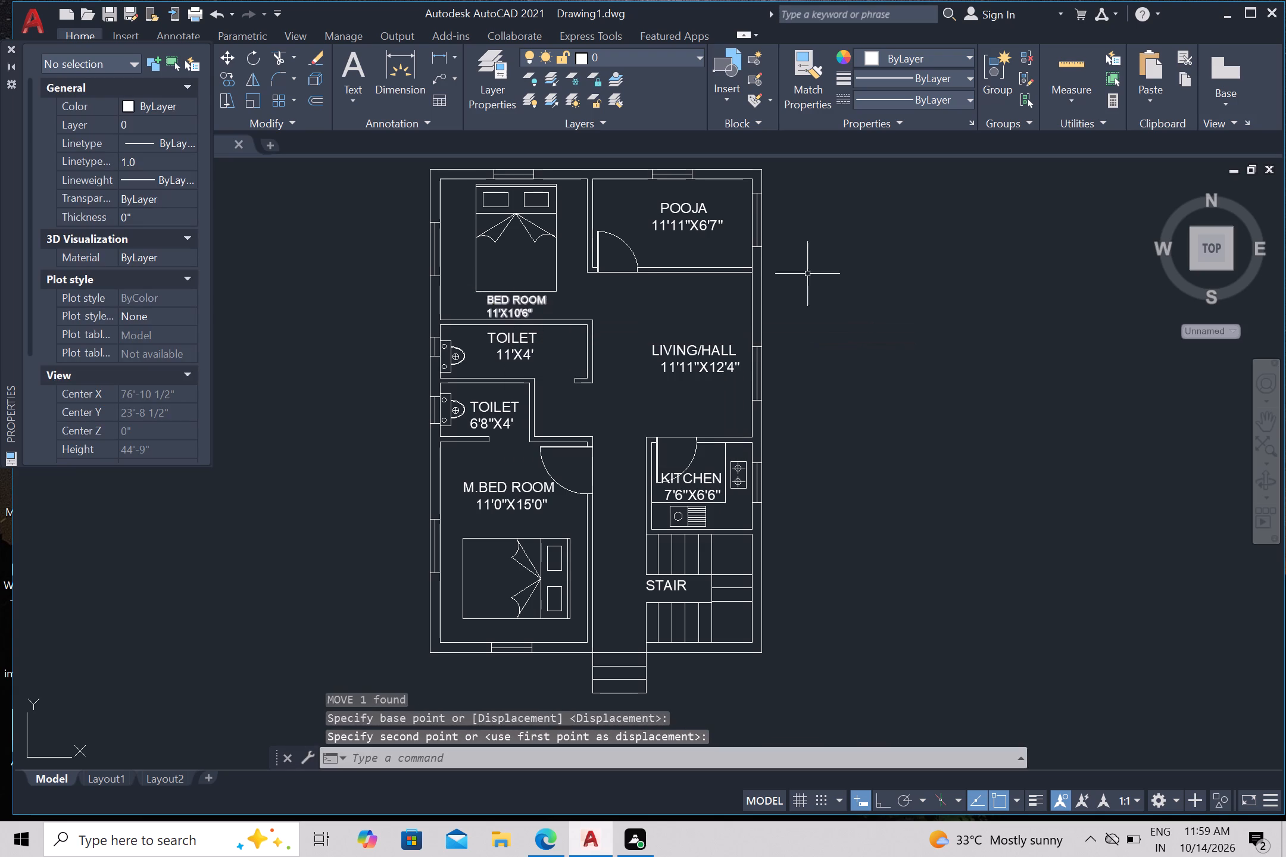
{"action": "left_click", "coordinate": [9, 46]}
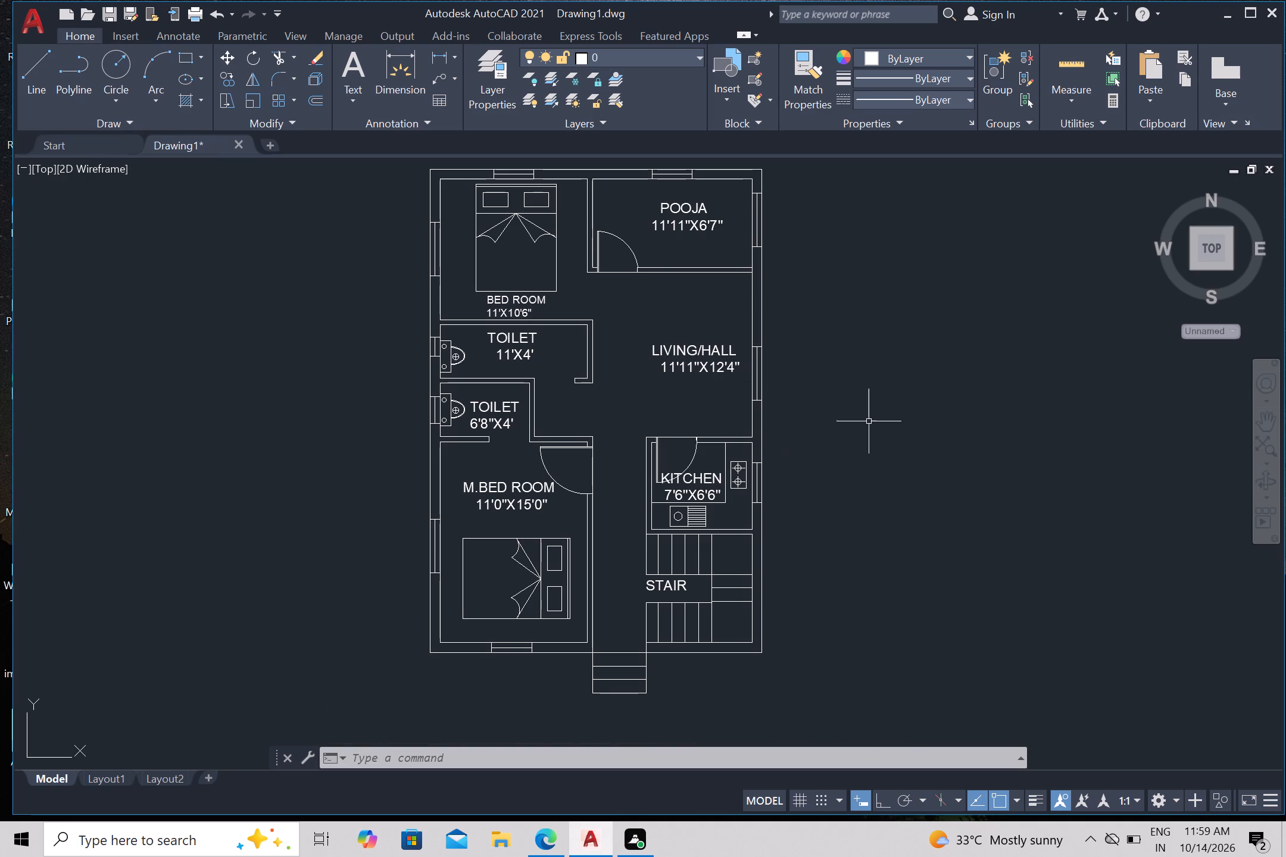
Move the STAIR label about 10 1/2" east so it sits centred between the two stair flights.
{"action": "scroll", "coordinate": [869, 420], "scroll_direction": "down", "scroll_amount": 1}
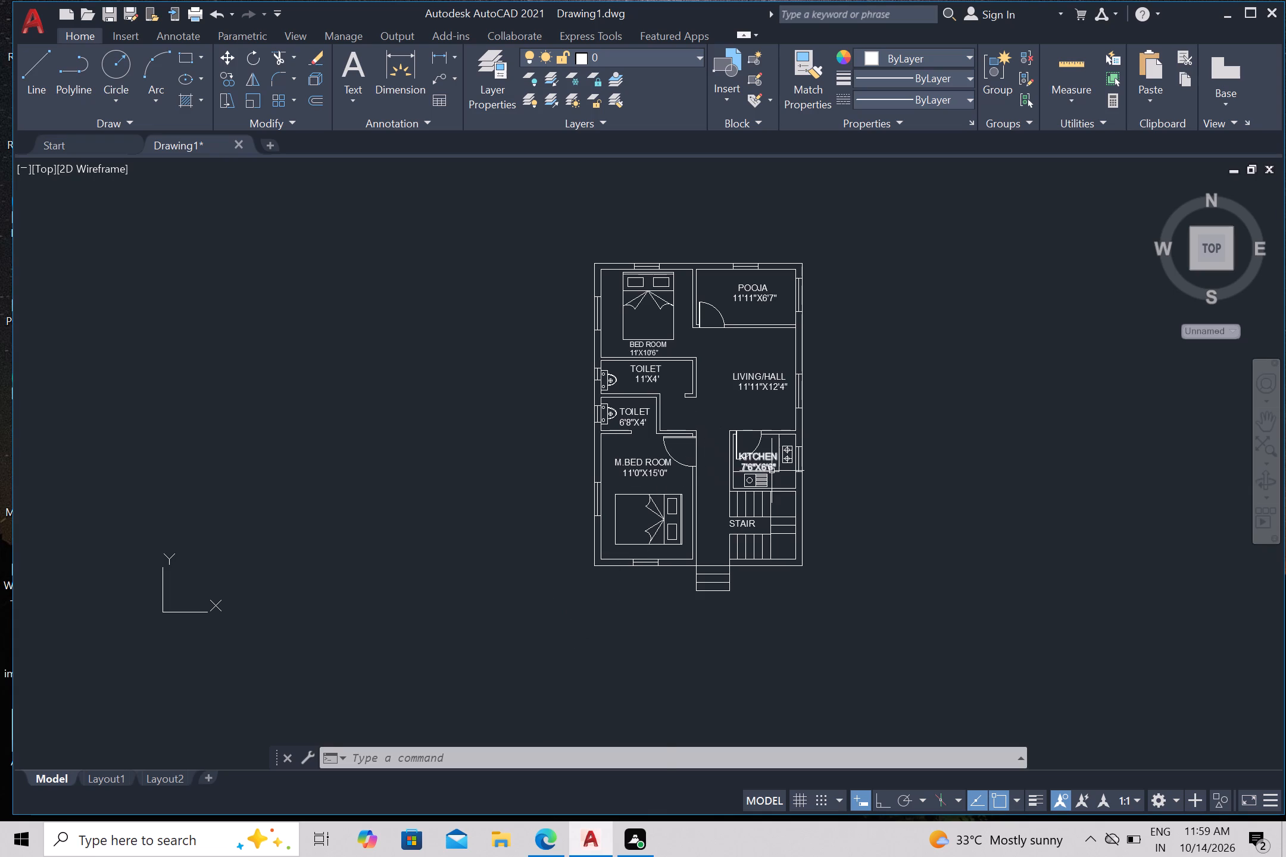
{"action": "scroll", "coordinate": [772, 472], "scroll_direction": "up", "scroll_amount": 3}
{"action": "scroll", "coordinate": [740, 452], "scroll_direction": "down", "scroll_amount": 1}
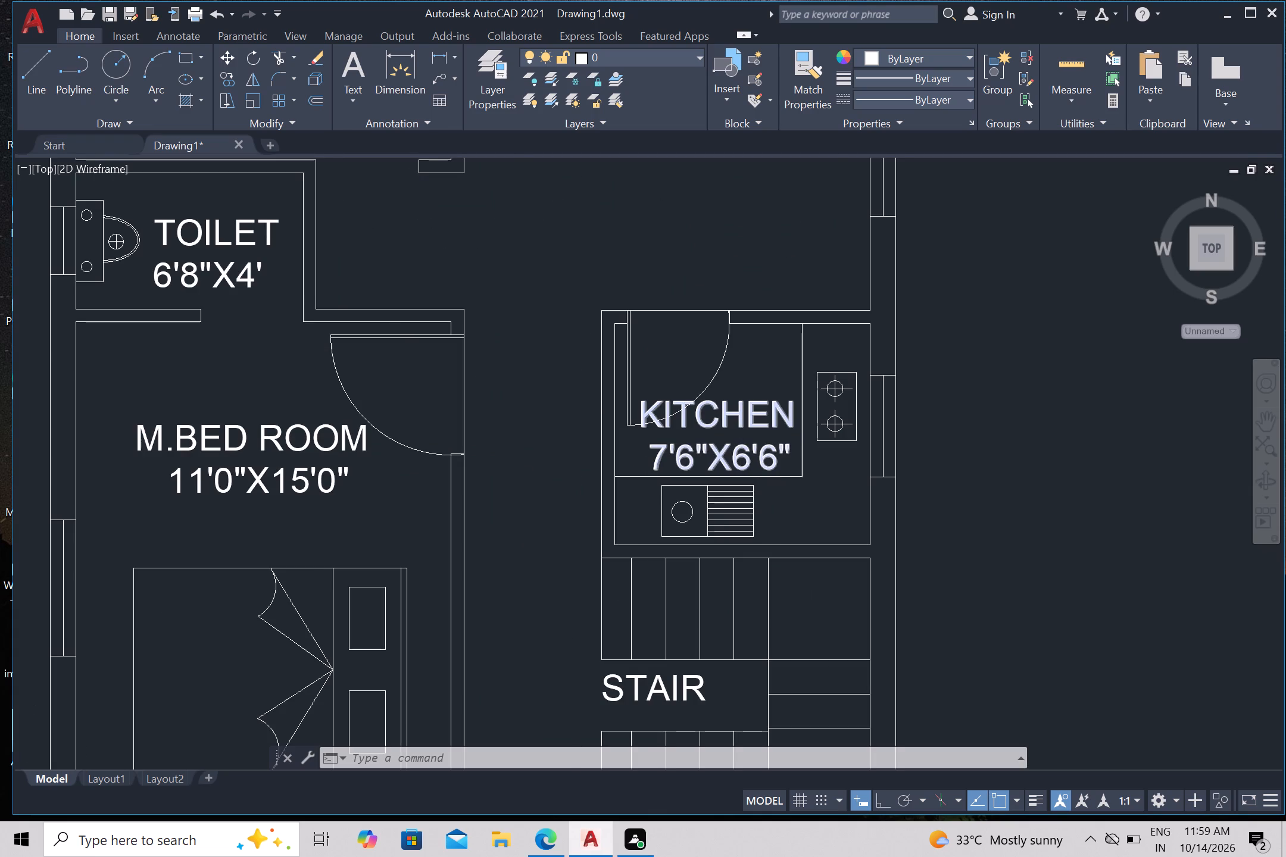
{"action": "scroll", "coordinate": [740, 452], "scroll_direction": "down", "scroll_amount": 1}
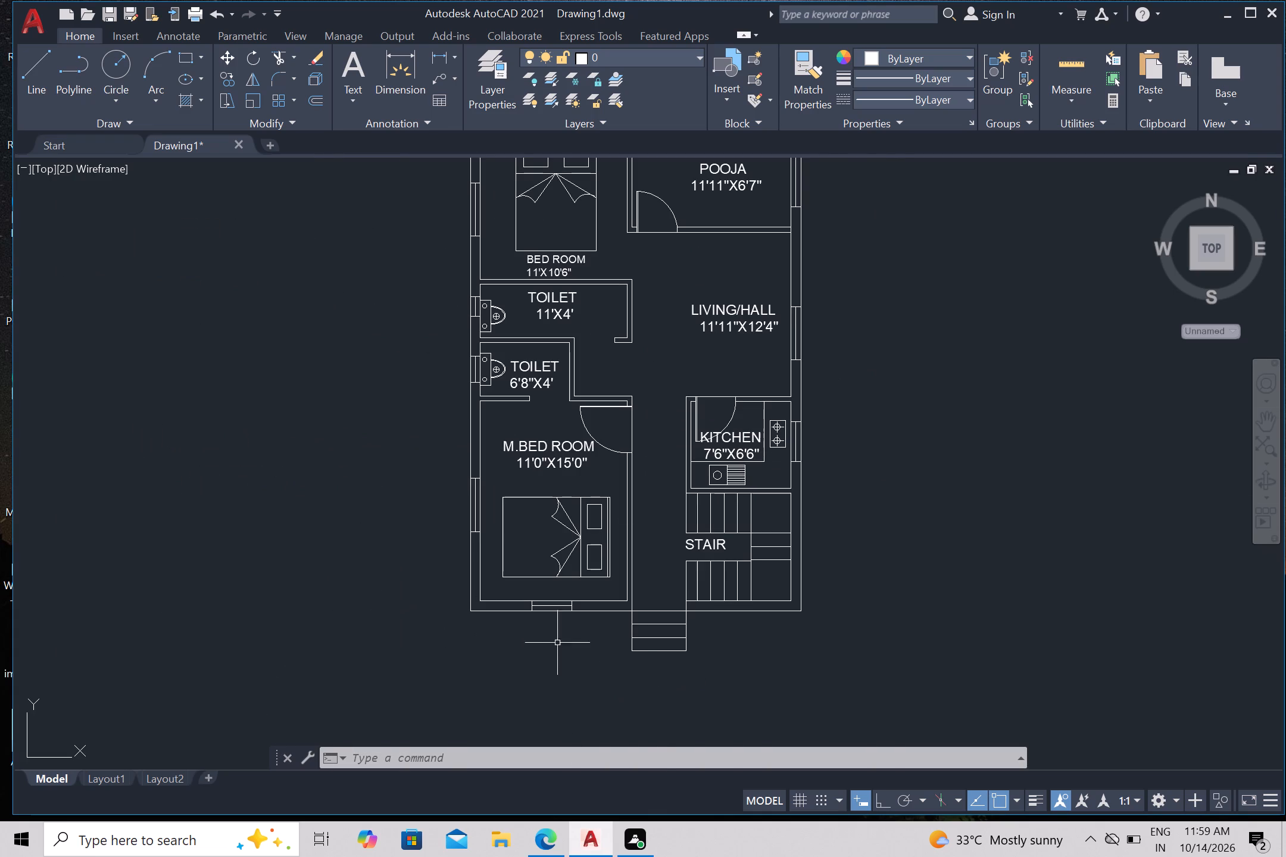
{"action": "left_click", "coordinate": [692, 548]}
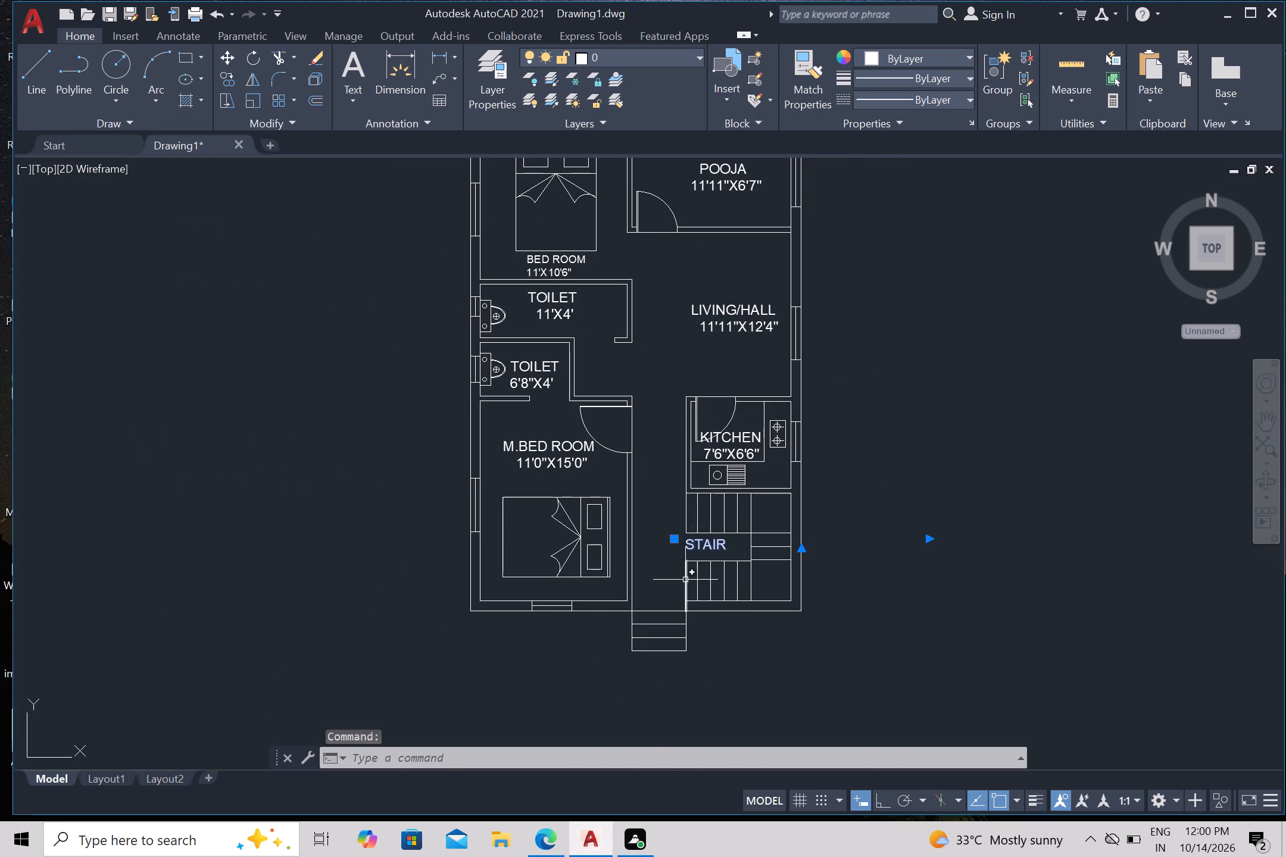
{"action": "key", "text": "m"}
{"action": "key", "text": "Return"}
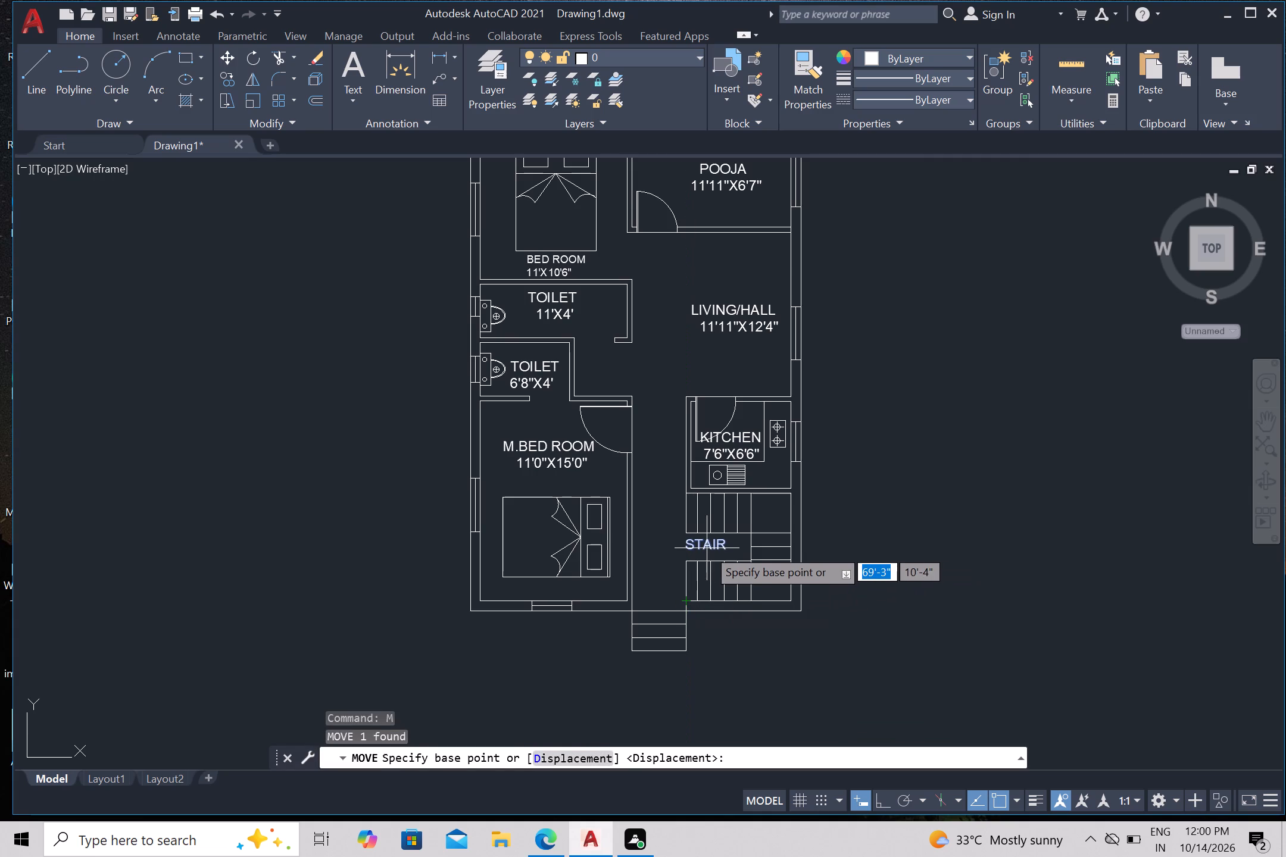
{"action": "left_click", "coordinate": [707, 548]}
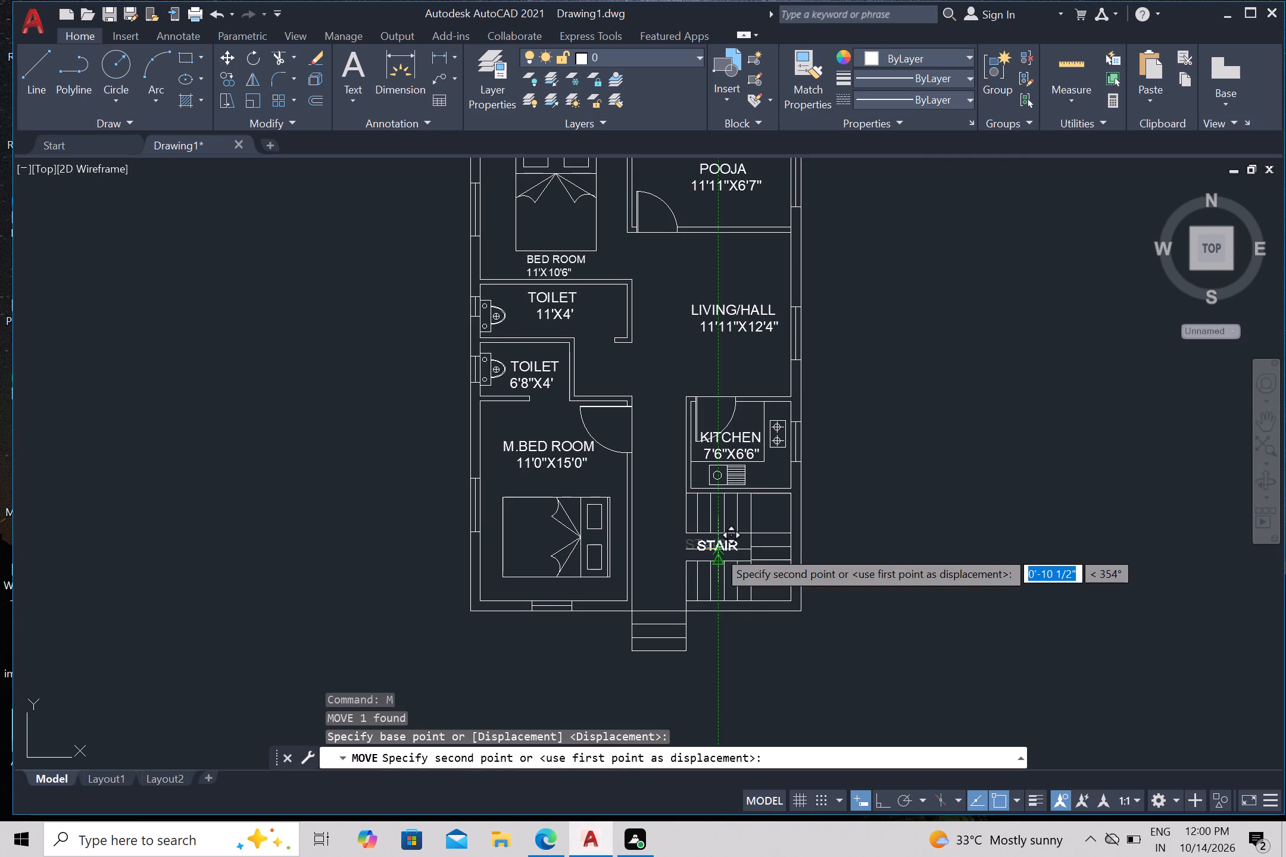
{"action": "left_click", "coordinate": [719, 550]}
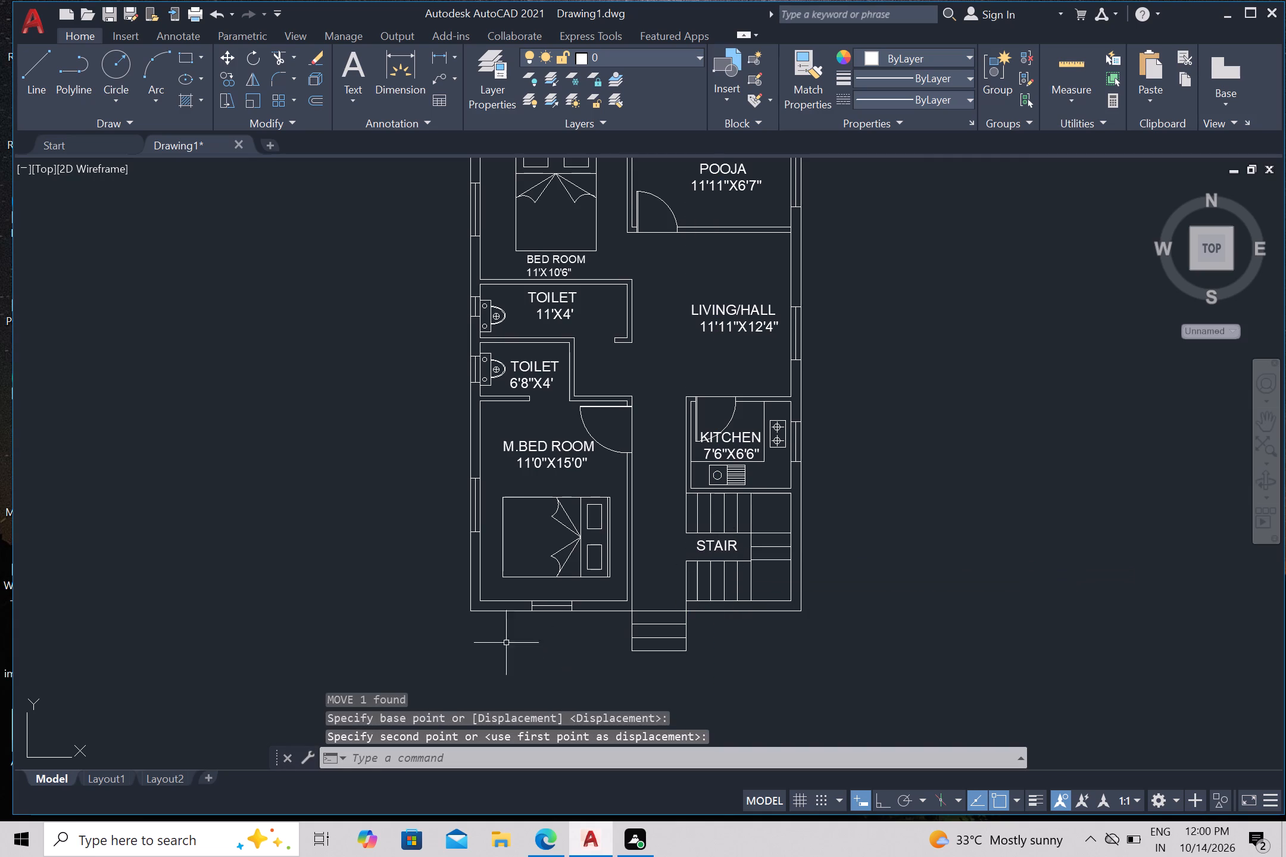
Copy the POOJA room label once to the empty space above the floor plan.
{"action": "scroll", "coordinate": [280, 544], "scroll_direction": "down", "scroll_amount": 2}
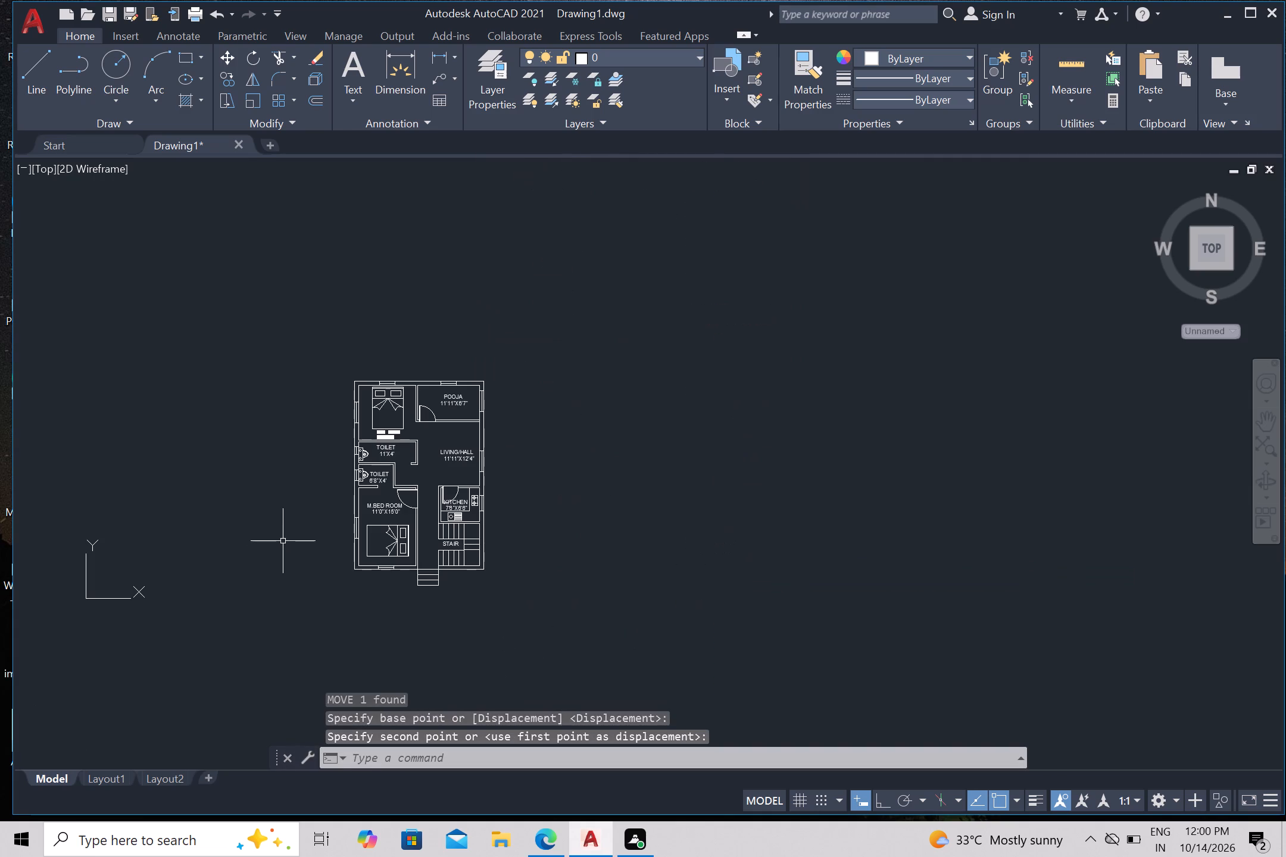
{"action": "scroll", "coordinate": [280, 514], "scroll_direction": "up", "scroll_amount": 2}
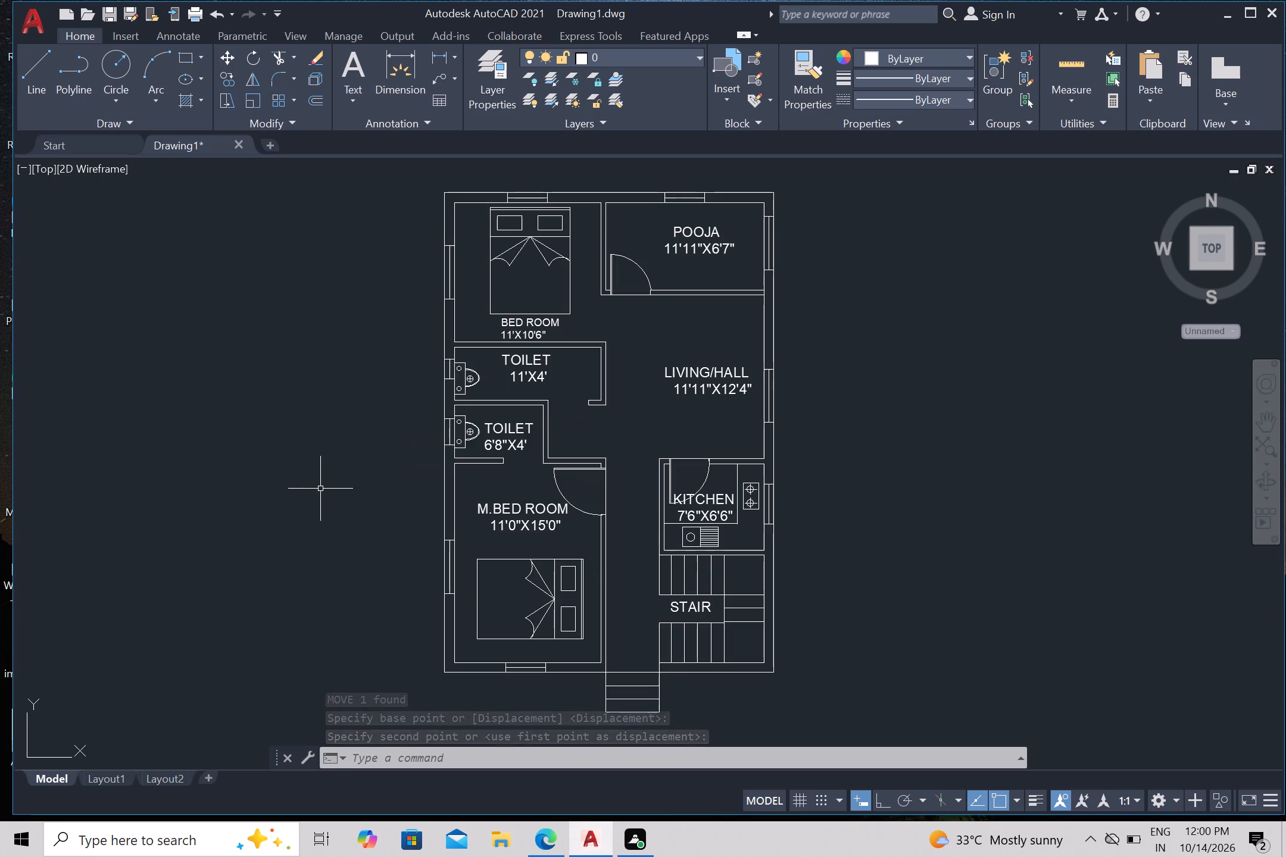
{"action": "middle_click_drag", "start_coordinate": [324, 484], "coordinate": [327, 472]}
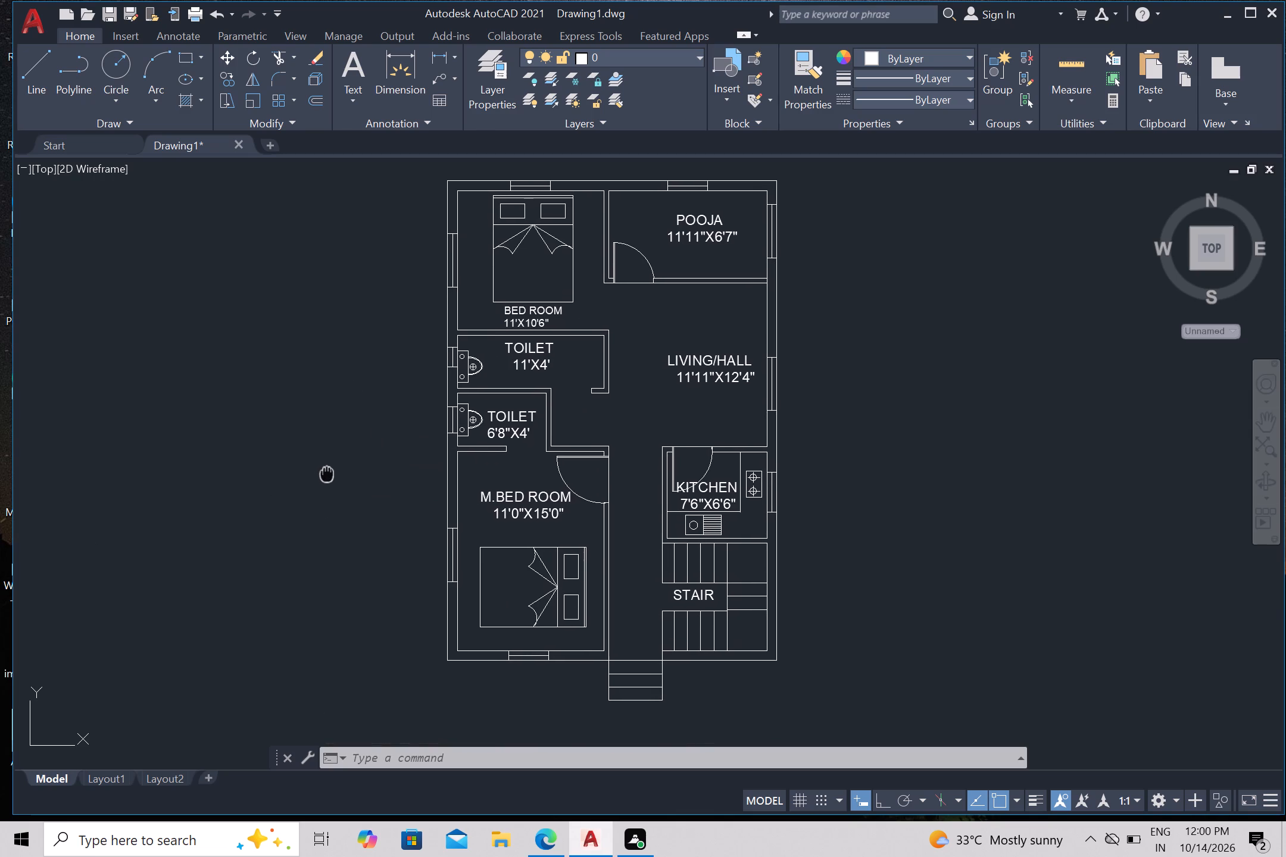
{"action": "middle_click_drag", "start_coordinate": [327, 472], "coordinate": [339, 468]}
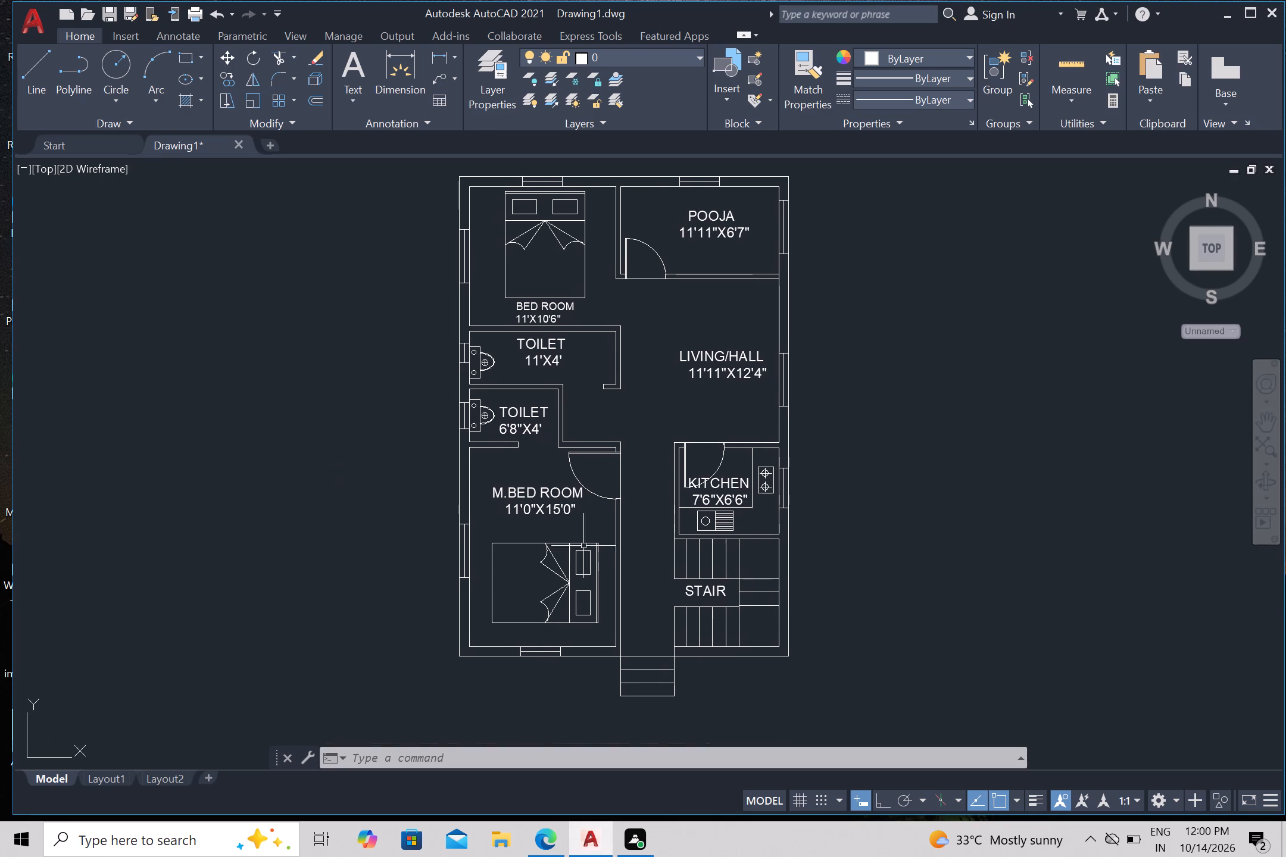
{"action": "scroll", "coordinate": [564, 699], "scroll_direction": "down", "scroll_amount": 1}
{"action": "middle_click", "coordinate": [599, 591]}
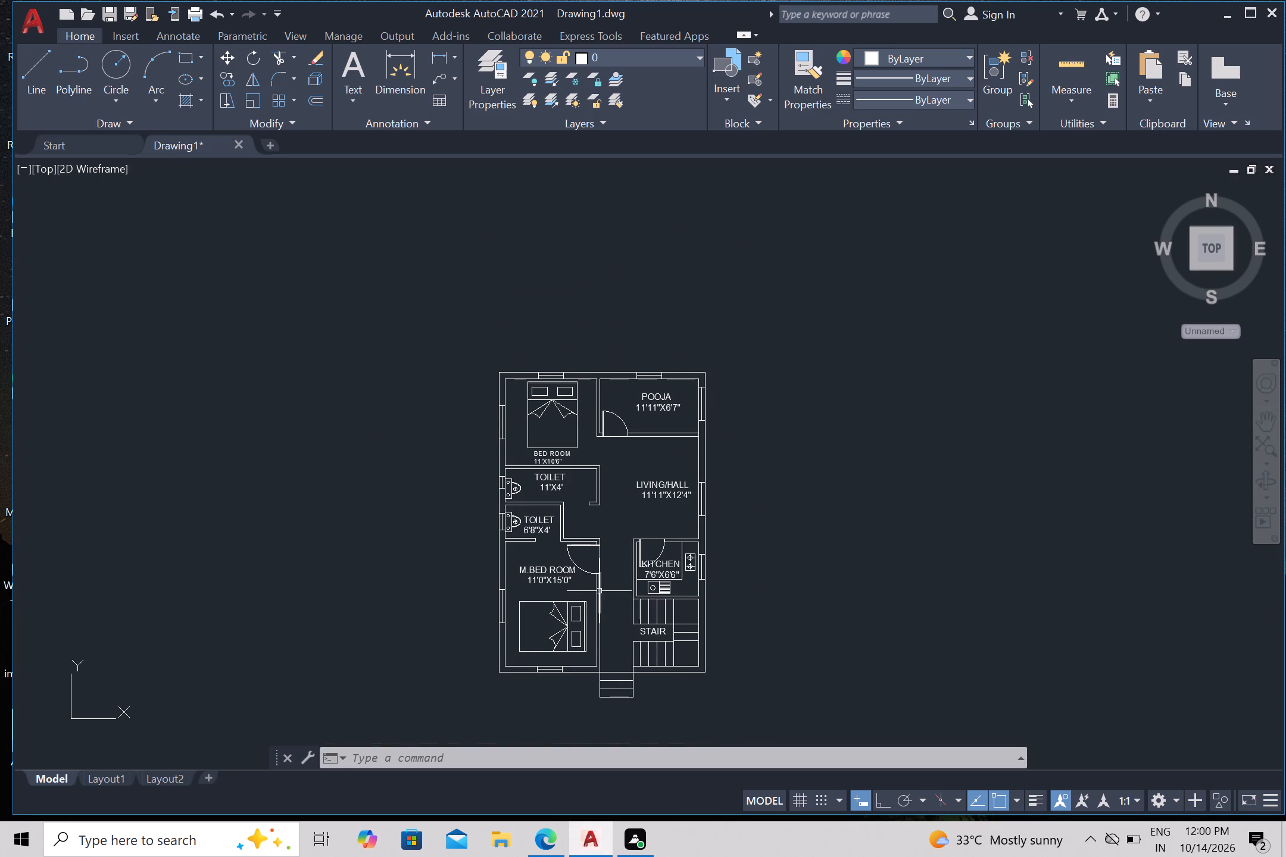
{"action": "left_click", "coordinate": [656, 405]}
{"action": "key", "text": "c"}
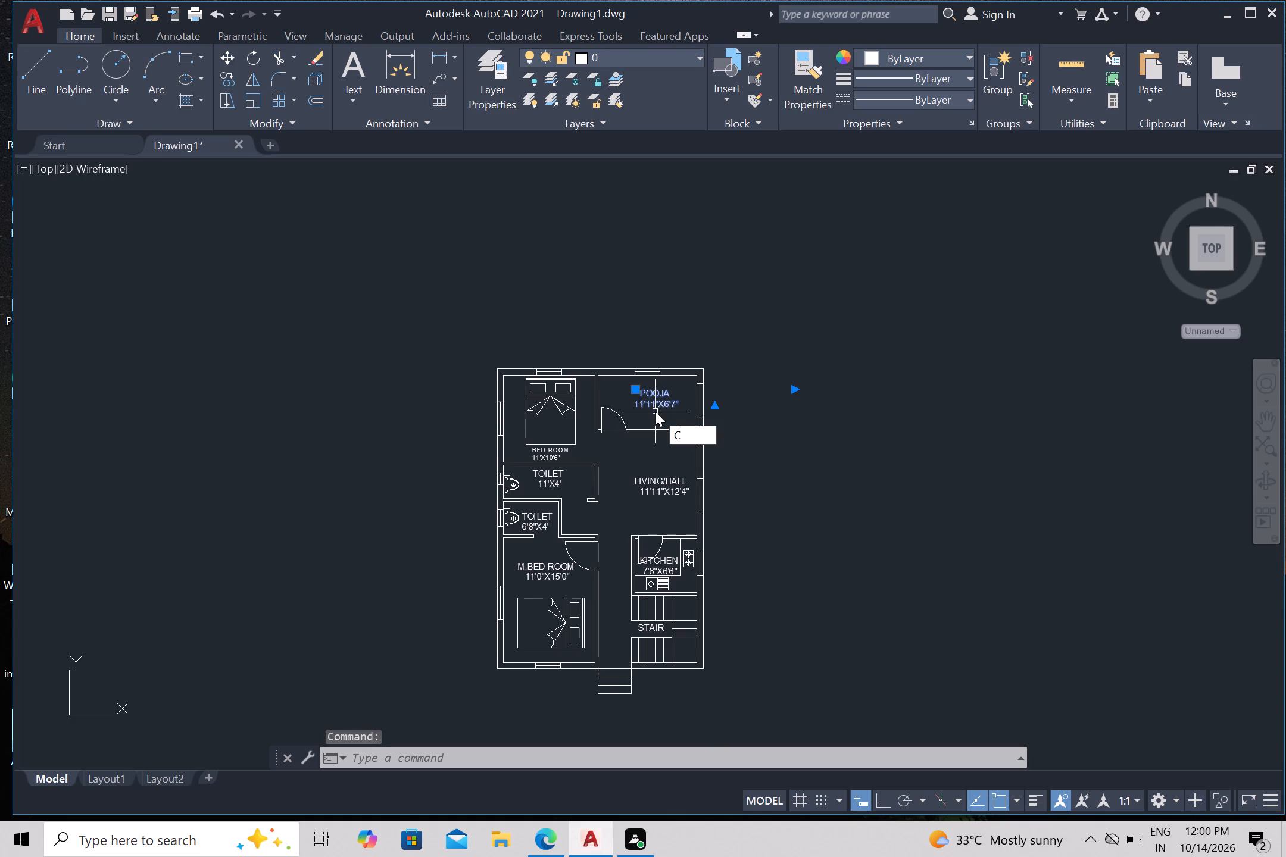
{"action": "key", "text": "o"}
{"action": "key", "text": "Return"}
{"action": "left_click", "coordinate": [655, 404]}
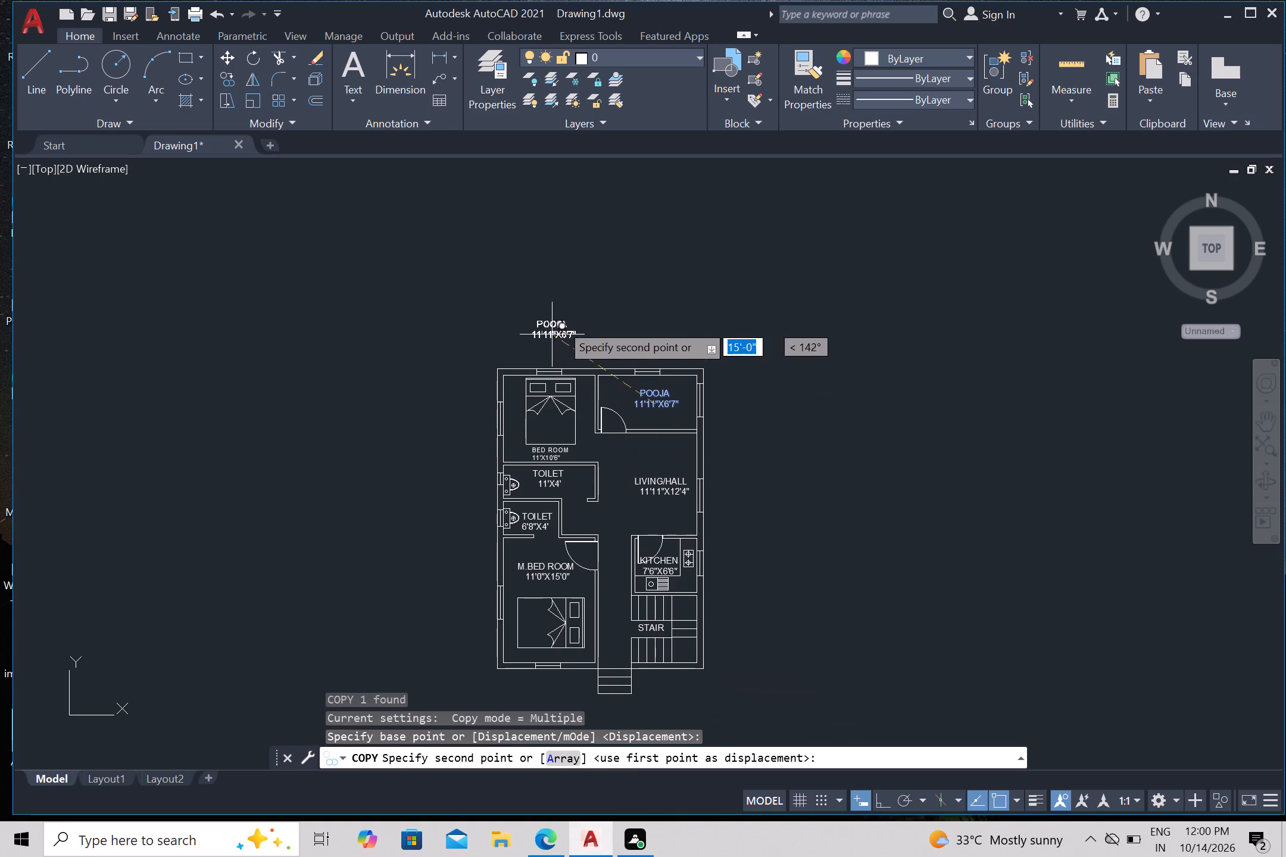
{"action": "left_click", "coordinate": [573, 306]}
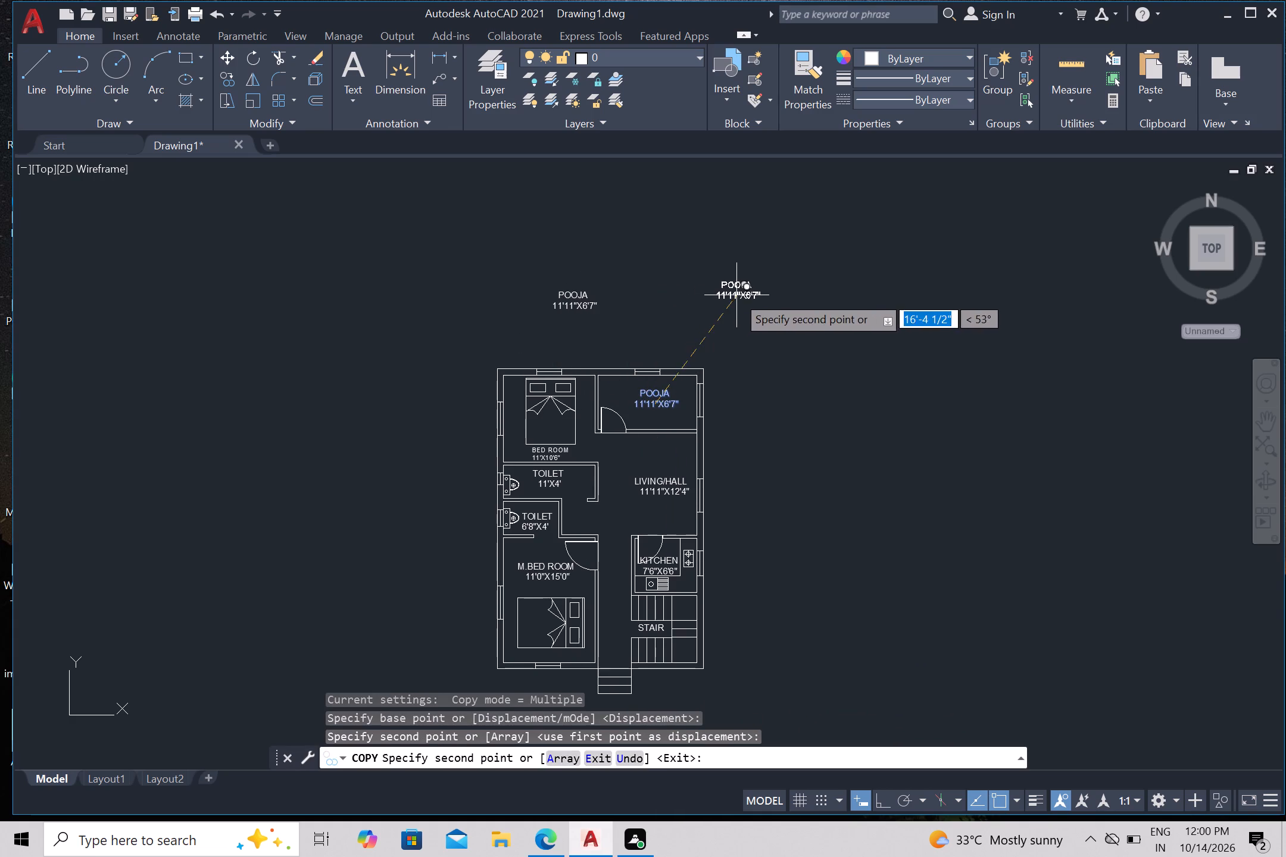
{"action": "key", "text": "Escape"}
Change the name line of the copied POOJA label above the plan to "GROUND FLOOR PLAN".
{"action": "left_click", "coordinate": [575, 304]}
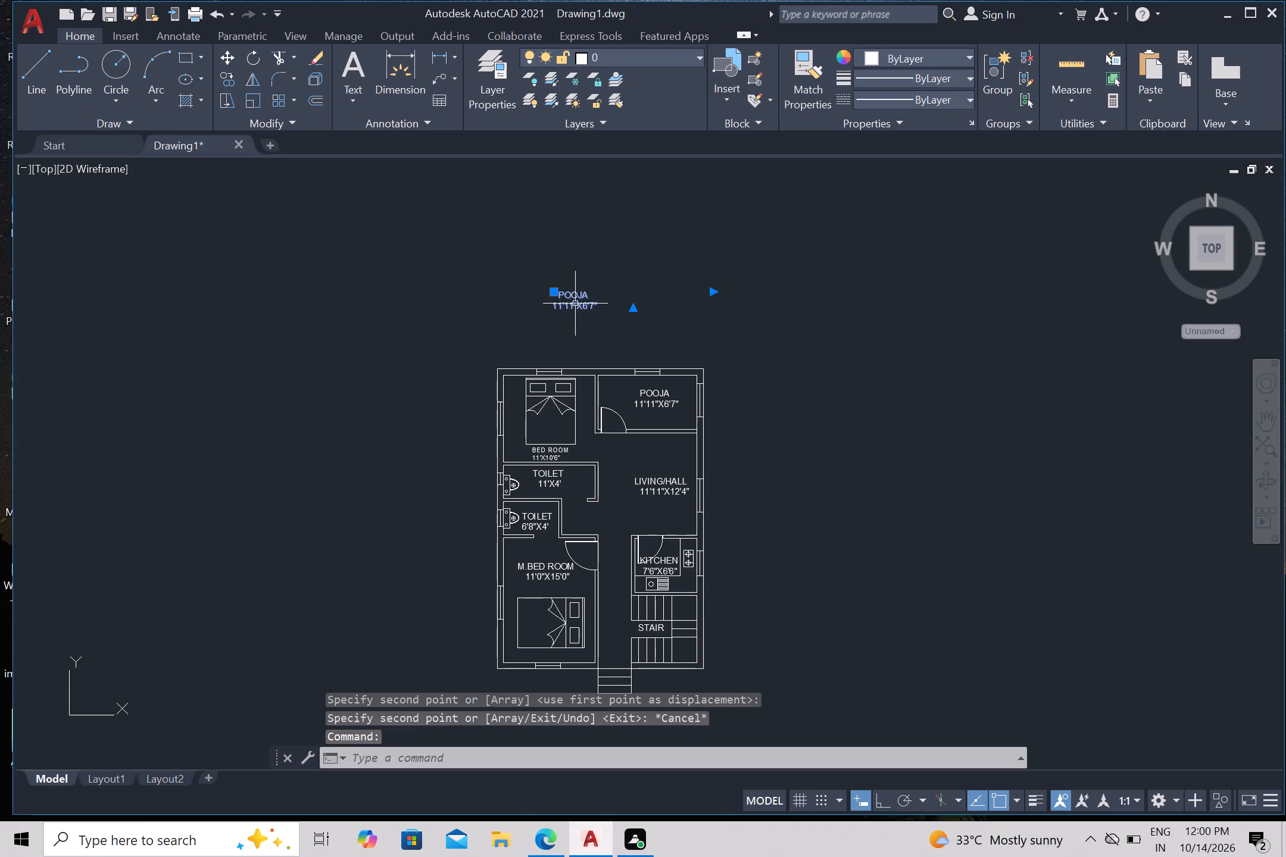
{"action": "right_click", "coordinate": [575, 304]}
{"action": "left_click", "coordinate": [633, 361]}
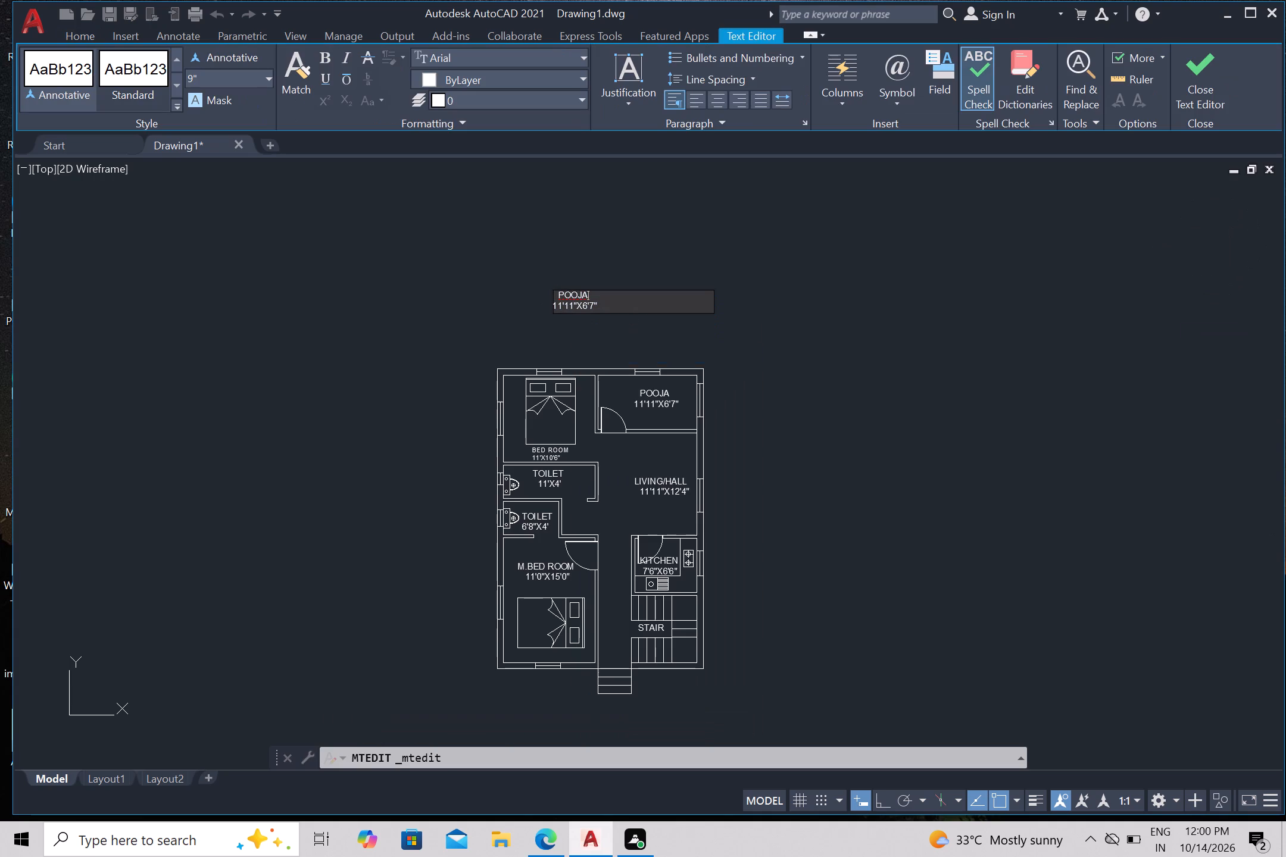
{"action": "left_click", "coordinate": [615, 297]}
{"action": "key", "text": "BackSpace"}
{"action": "key", "text": "BackSpace"}
{"action": "key", "text": "BackSpace"}
{"action": "key", "text": "BackSpace"}
{"action": "key", "text": "BackSpace"}
{"action": "type", "text": "GROUND FLOR PLAN"}
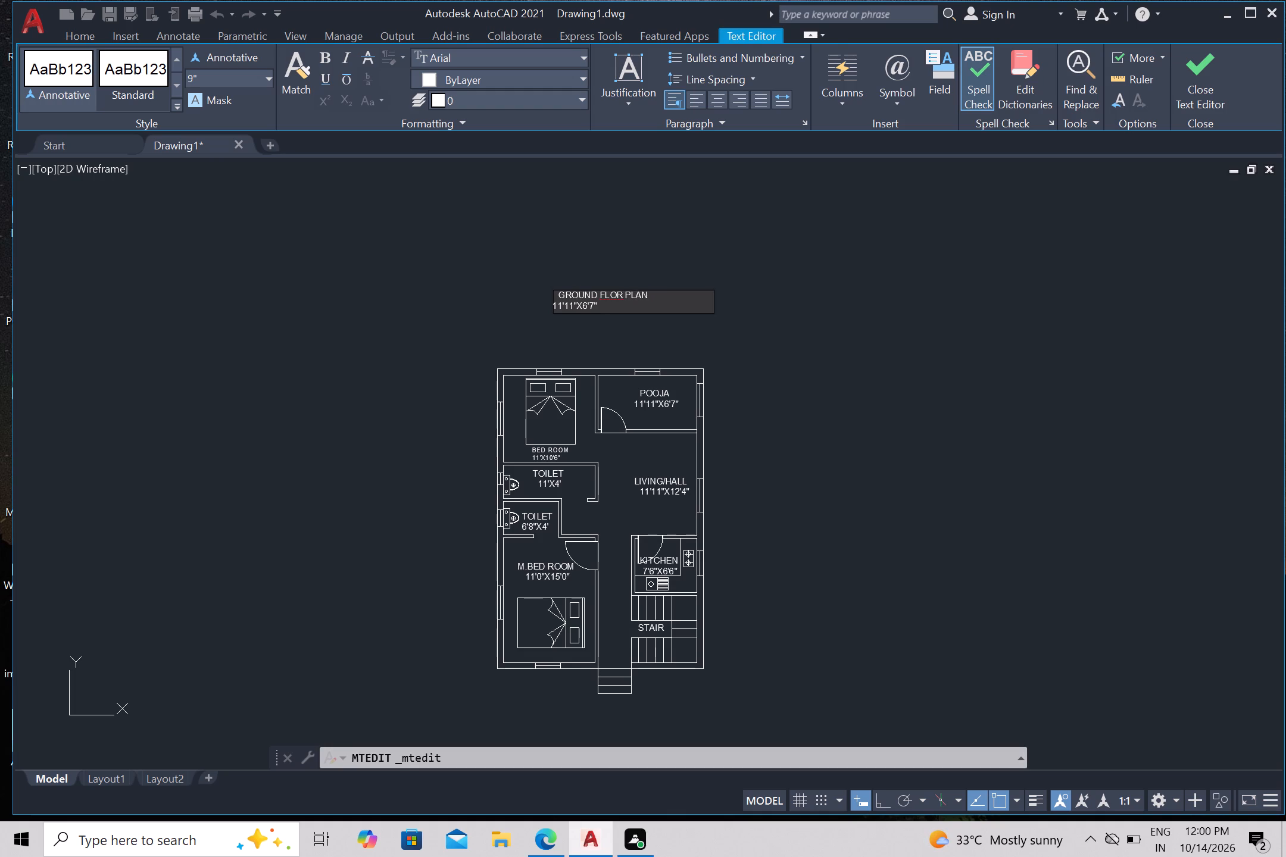
{"action": "left_click", "coordinate": [614, 295]}
{"action": "key", "text": "o"}
{"action": "left_click", "coordinate": [765, 339]}
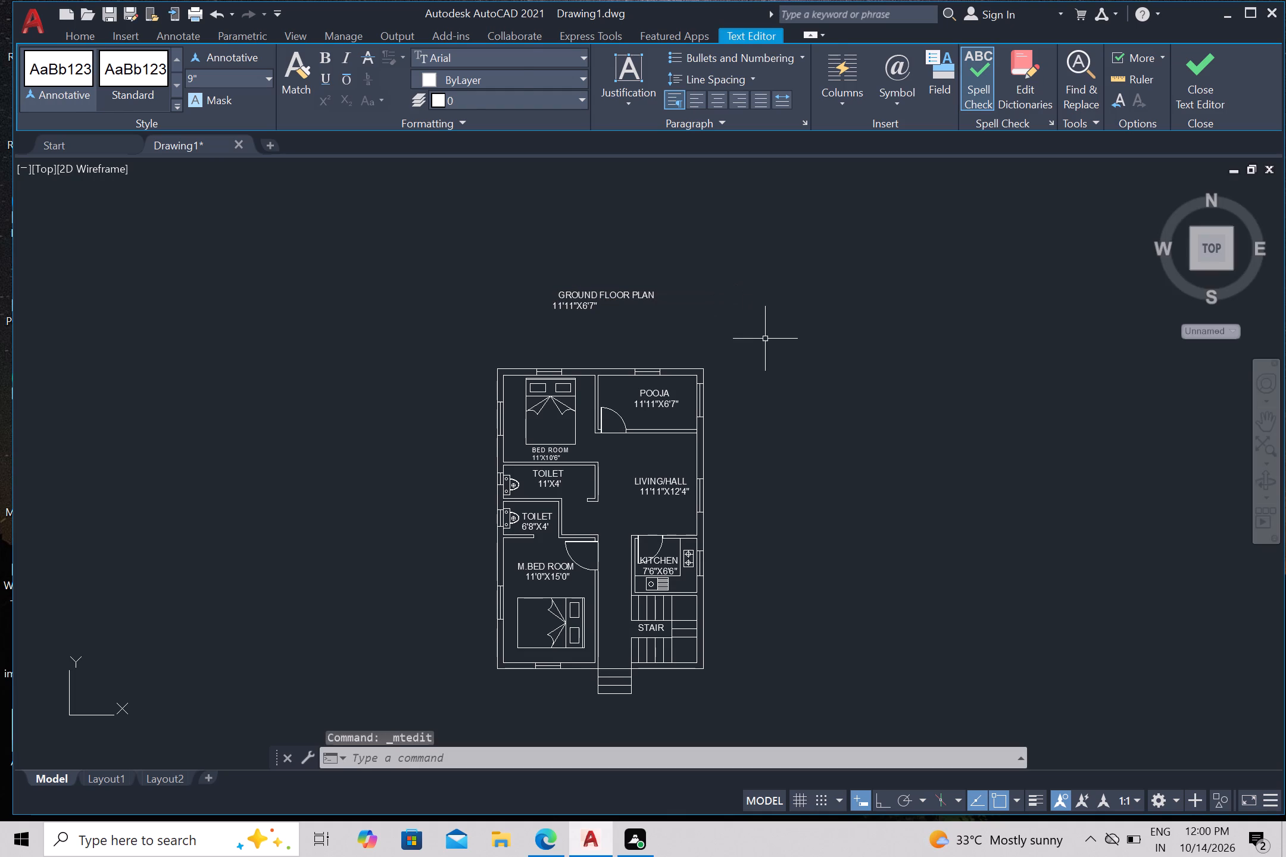
Remove the 11'11"X6'7" dimension line from beneath the GROUND FLOOR PLAN title.
{"action": "left_click", "coordinate": [565, 309]}
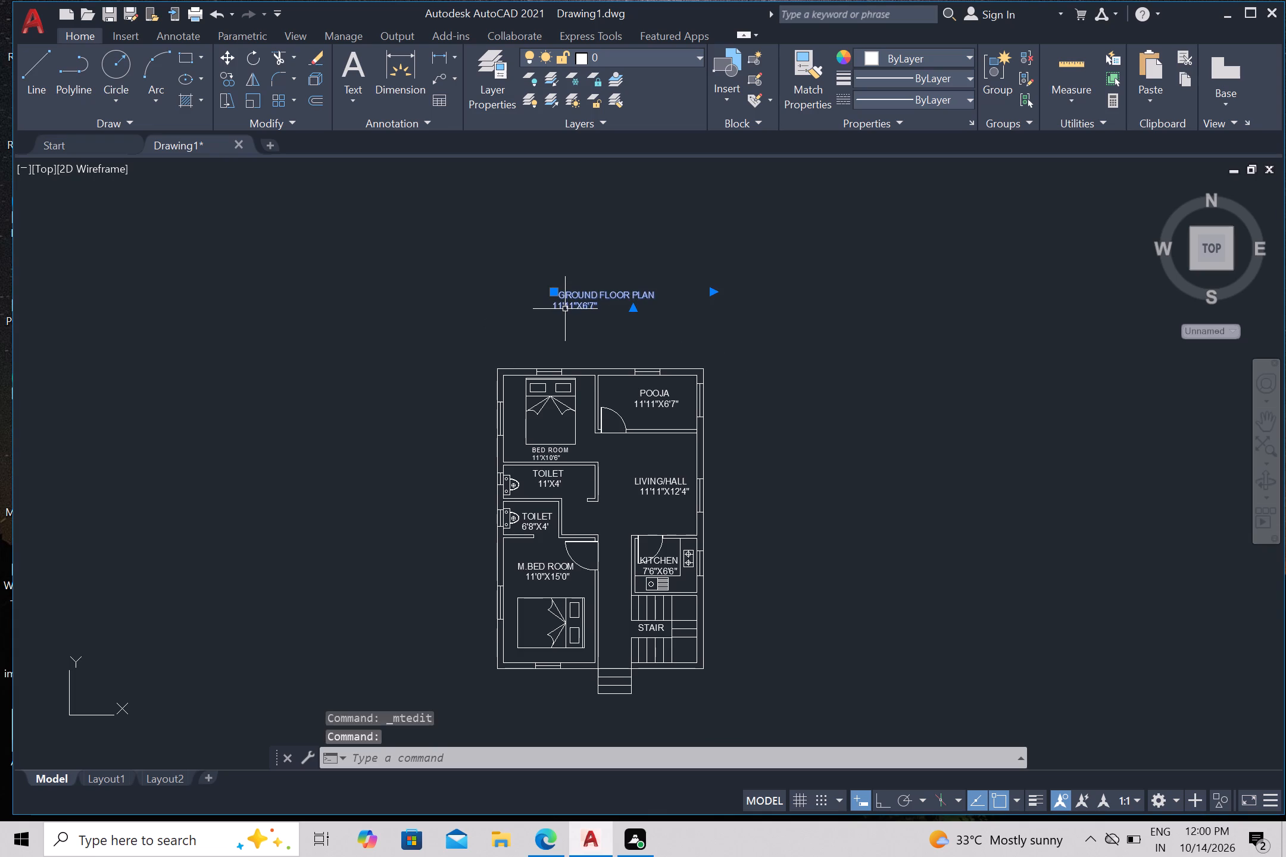
{"action": "right_click", "coordinate": [565, 309]}
{"action": "left_click", "coordinate": [620, 367]}
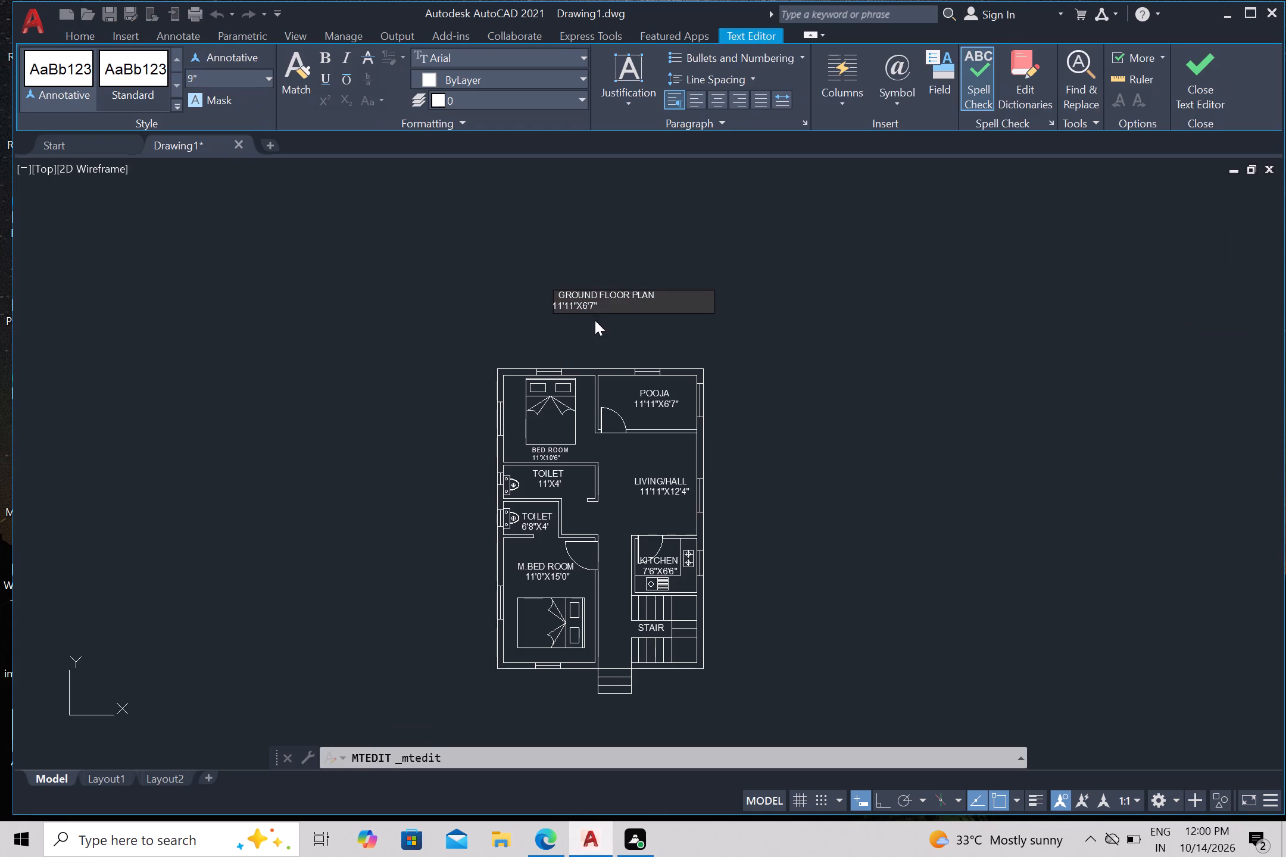
{"action": "left_click", "coordinate": [594, 306]}
{"action": "key", "text": "BackSpace"}
{"action": "key", "text": "BackSpace"}
{"action": "key", "text": "BackSpace"}
{"action": "key", "text": "BackSpace"}
{"action": "key", "text": "BackSpace"}
{"action": "key", "text": "BackSpace"}
{"action": "key", "text": "BackSpace"}
{"action": "key", "text": "BackSpace"}
{"action": "key", "text": "BackSpace"}
{"action": "key", "text": "BackSpace"}
{"action": "key", "text": "BackSpace"}
{"action": "key", "text": "BackSpace"}
{"action": "key", "text": "n"}
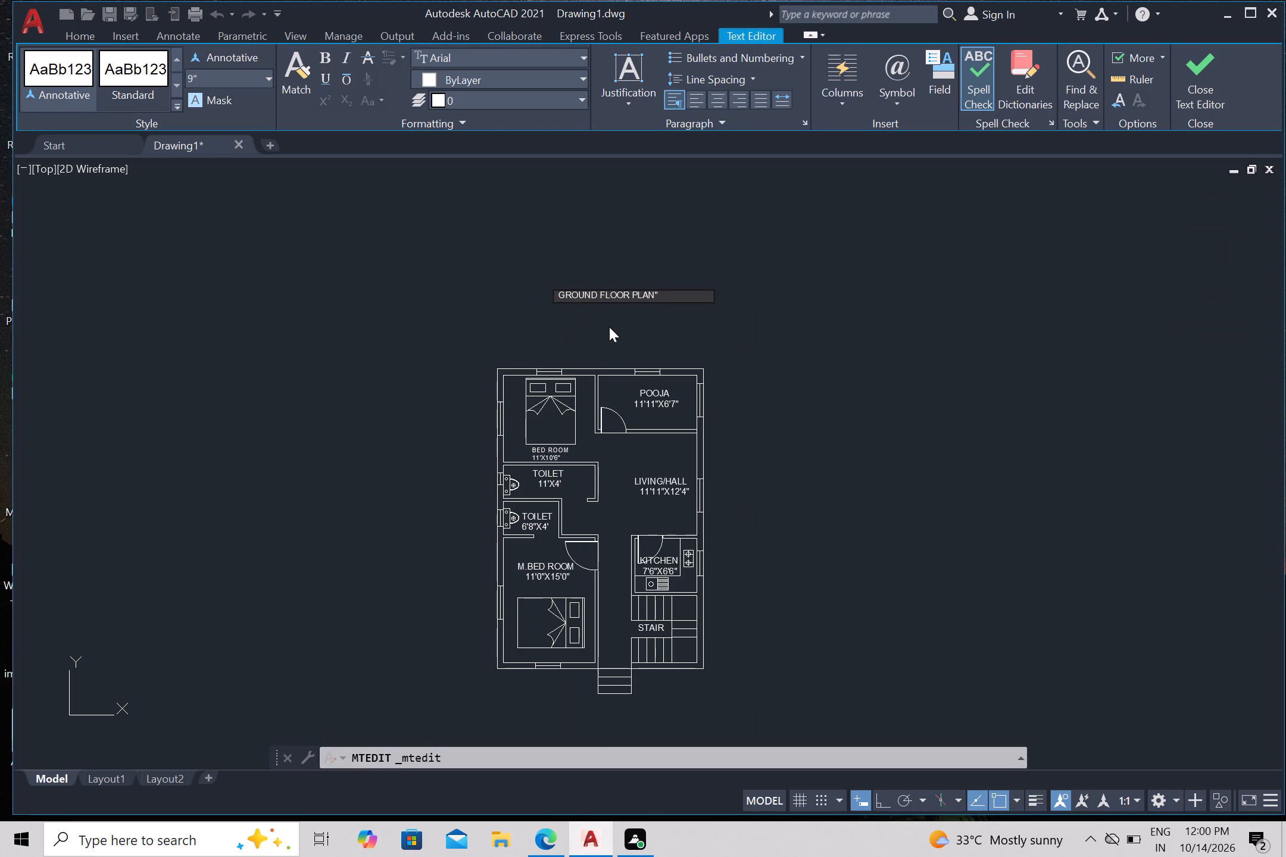
{"action": "left_click", "coordinate": [659, 338]}
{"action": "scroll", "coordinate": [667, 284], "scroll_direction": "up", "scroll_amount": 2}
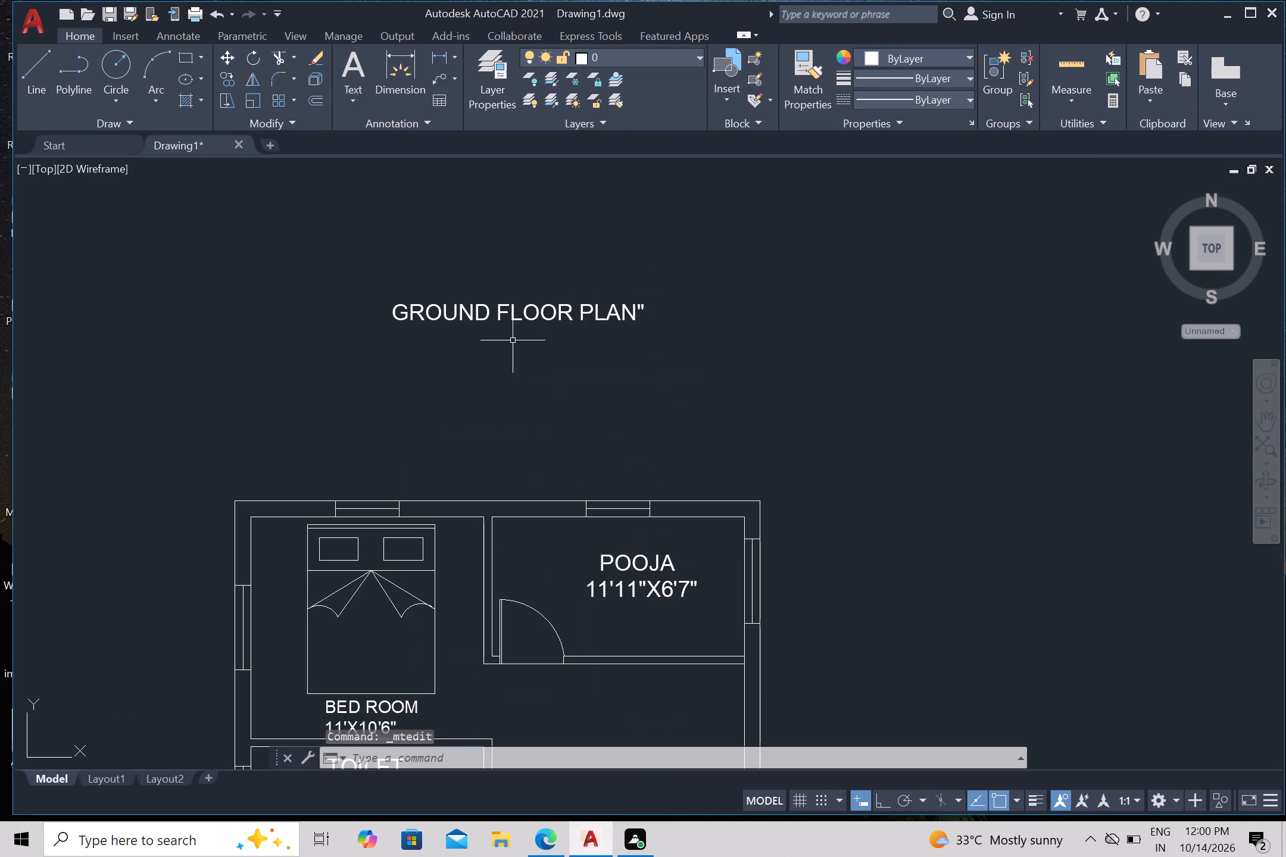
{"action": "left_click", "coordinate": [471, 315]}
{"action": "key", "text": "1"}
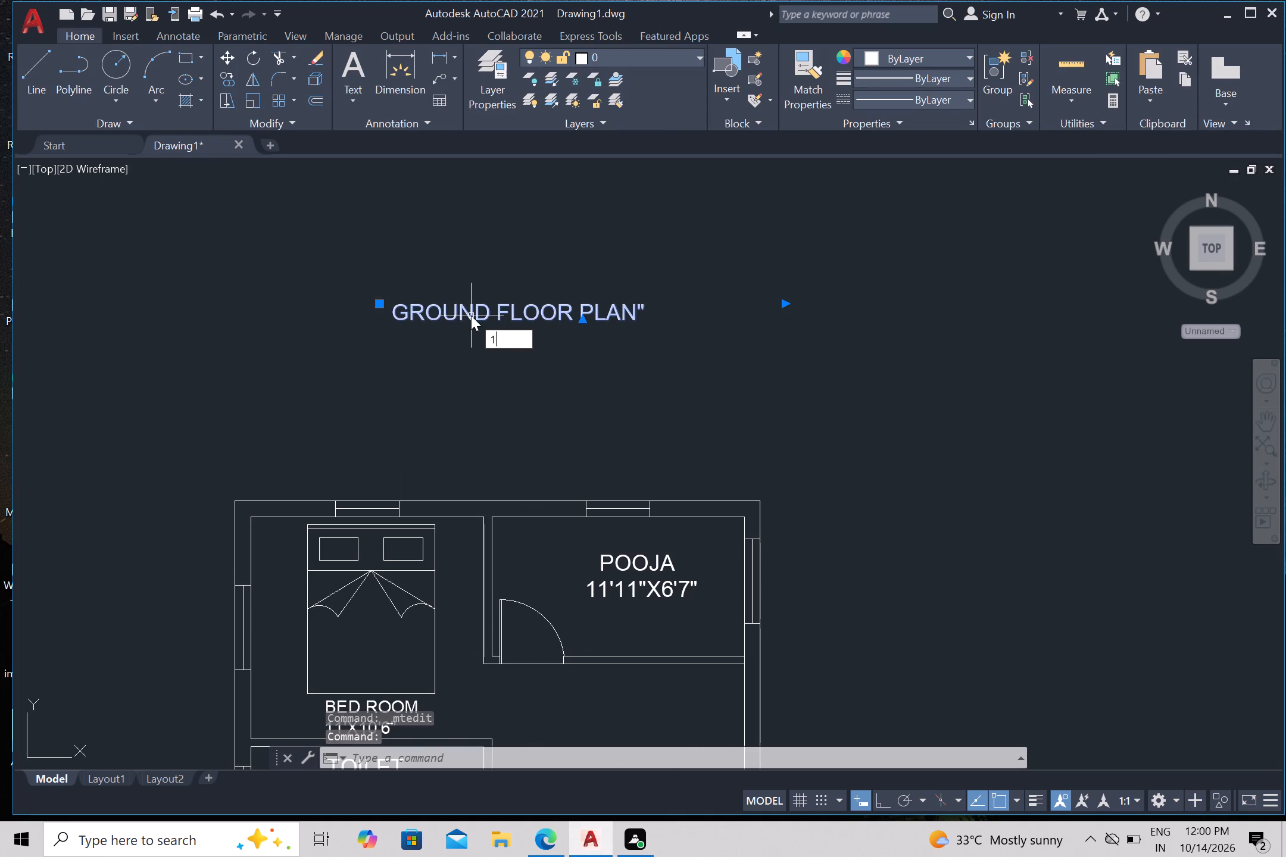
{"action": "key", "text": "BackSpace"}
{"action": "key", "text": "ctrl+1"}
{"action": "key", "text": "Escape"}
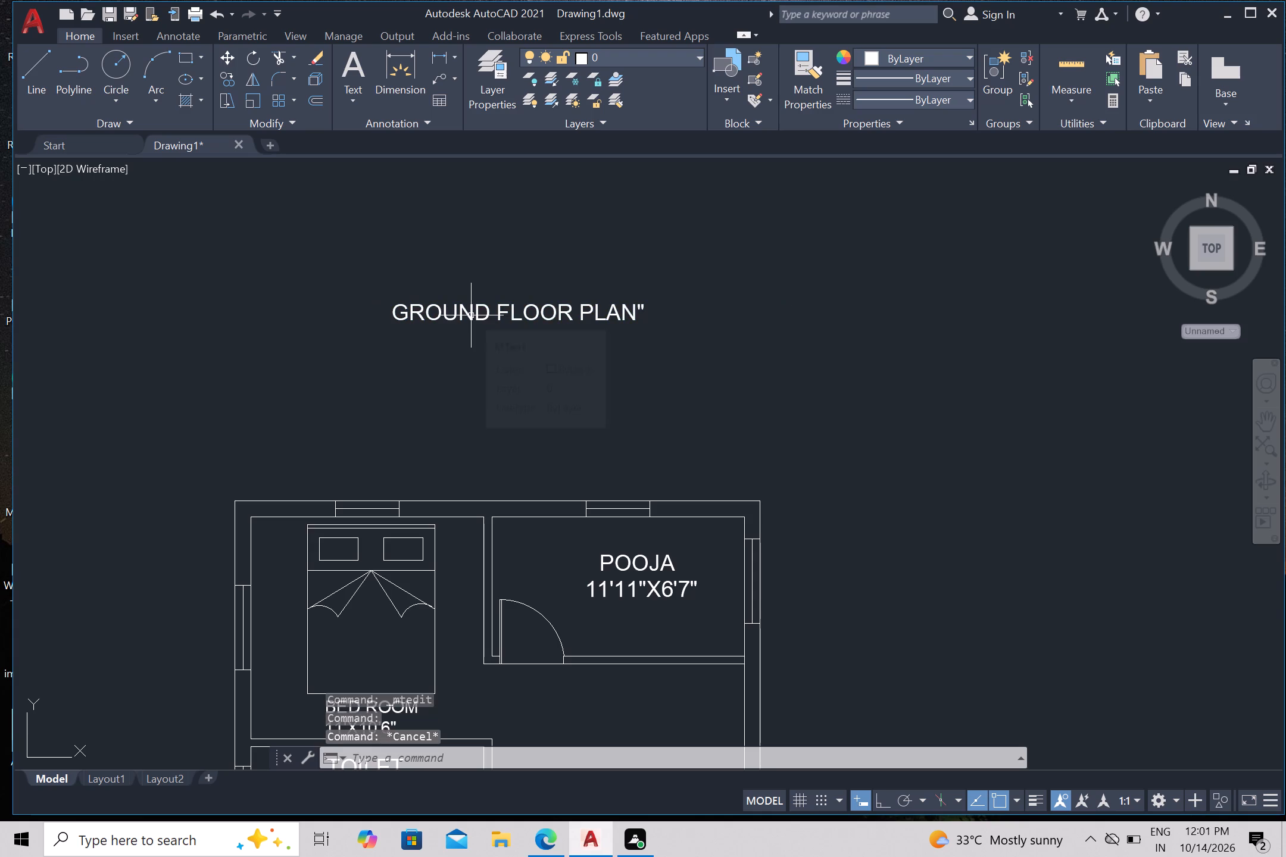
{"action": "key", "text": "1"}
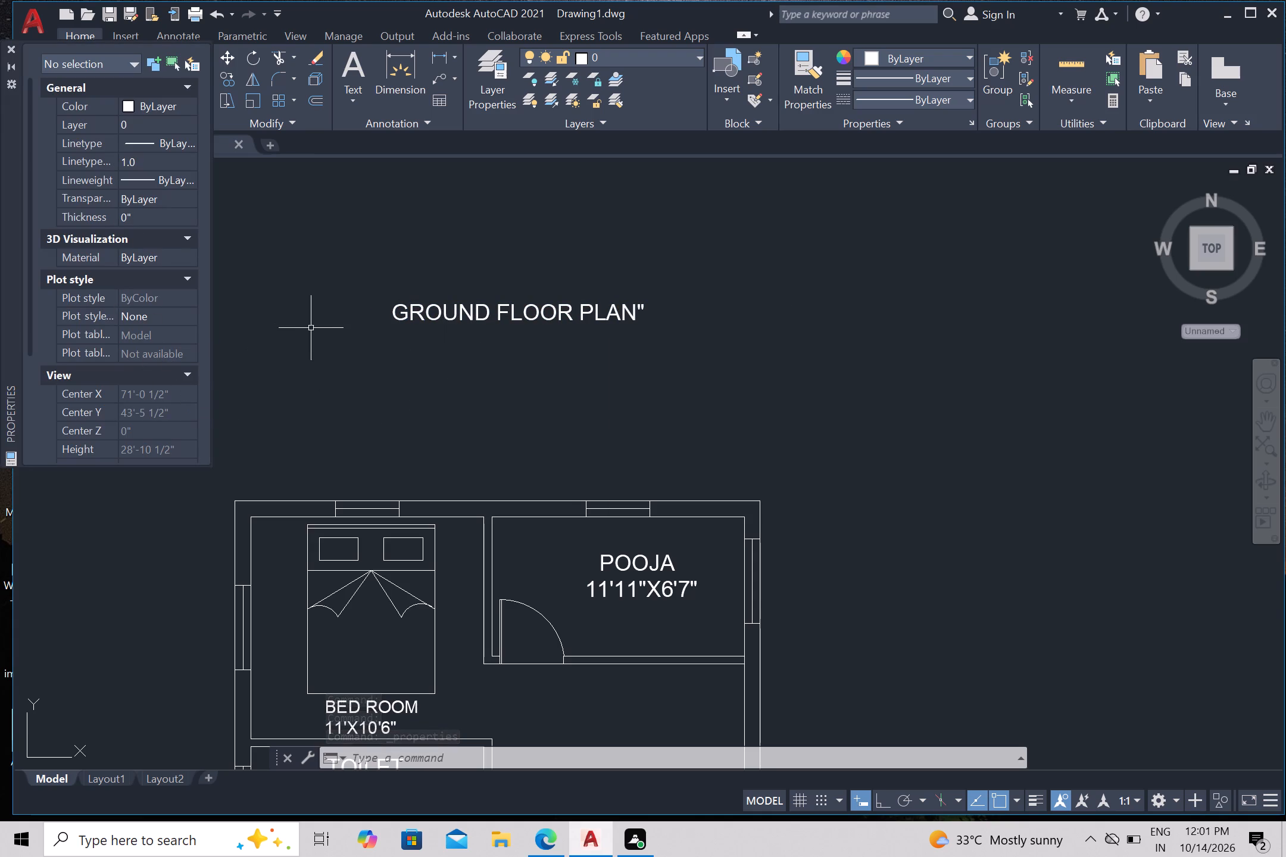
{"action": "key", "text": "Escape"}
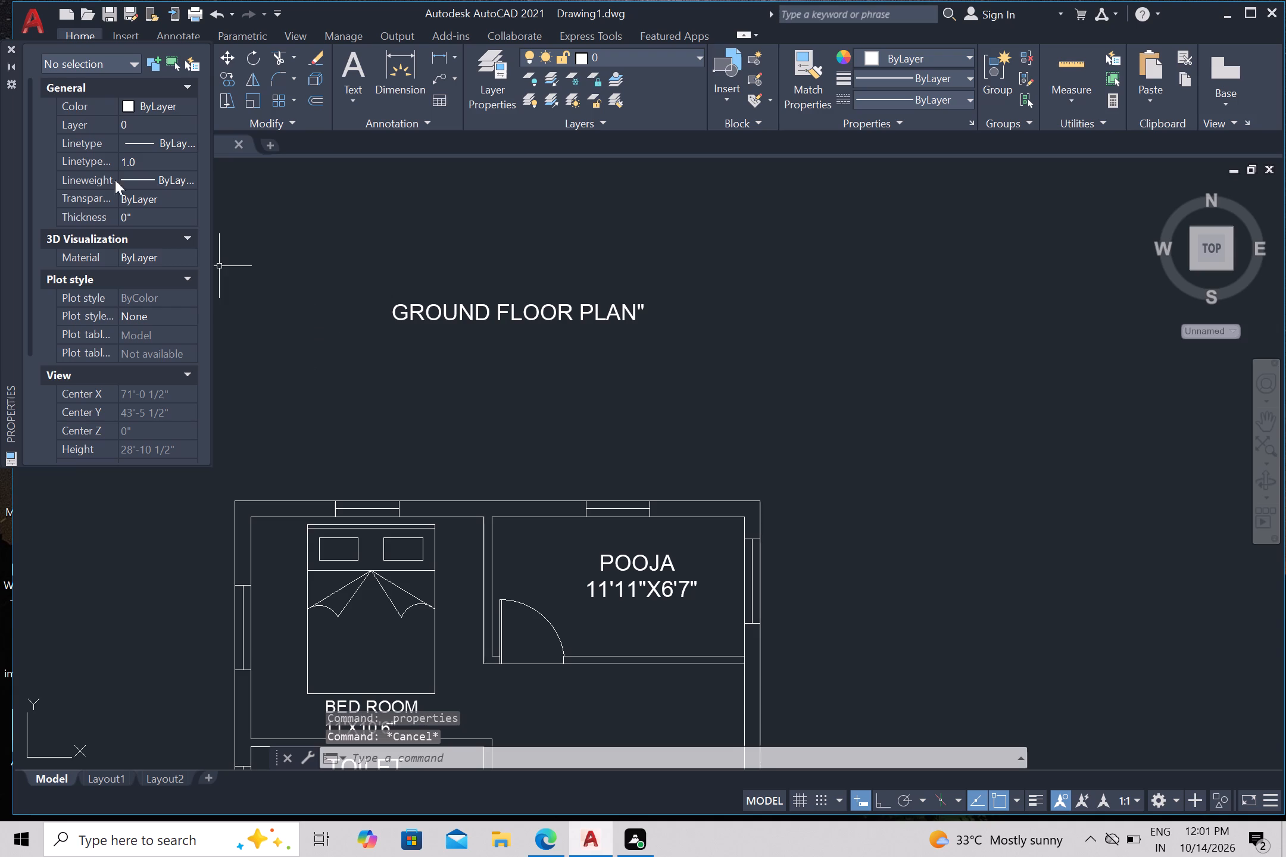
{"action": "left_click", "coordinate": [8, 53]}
Delete the stray quotation mark at the end of the GROUND FLOOR PLAN title text.
{"action": "left_click", "coordinate": [522, 316]}
{"action": "right_click", "coordinate": [530, 314]}
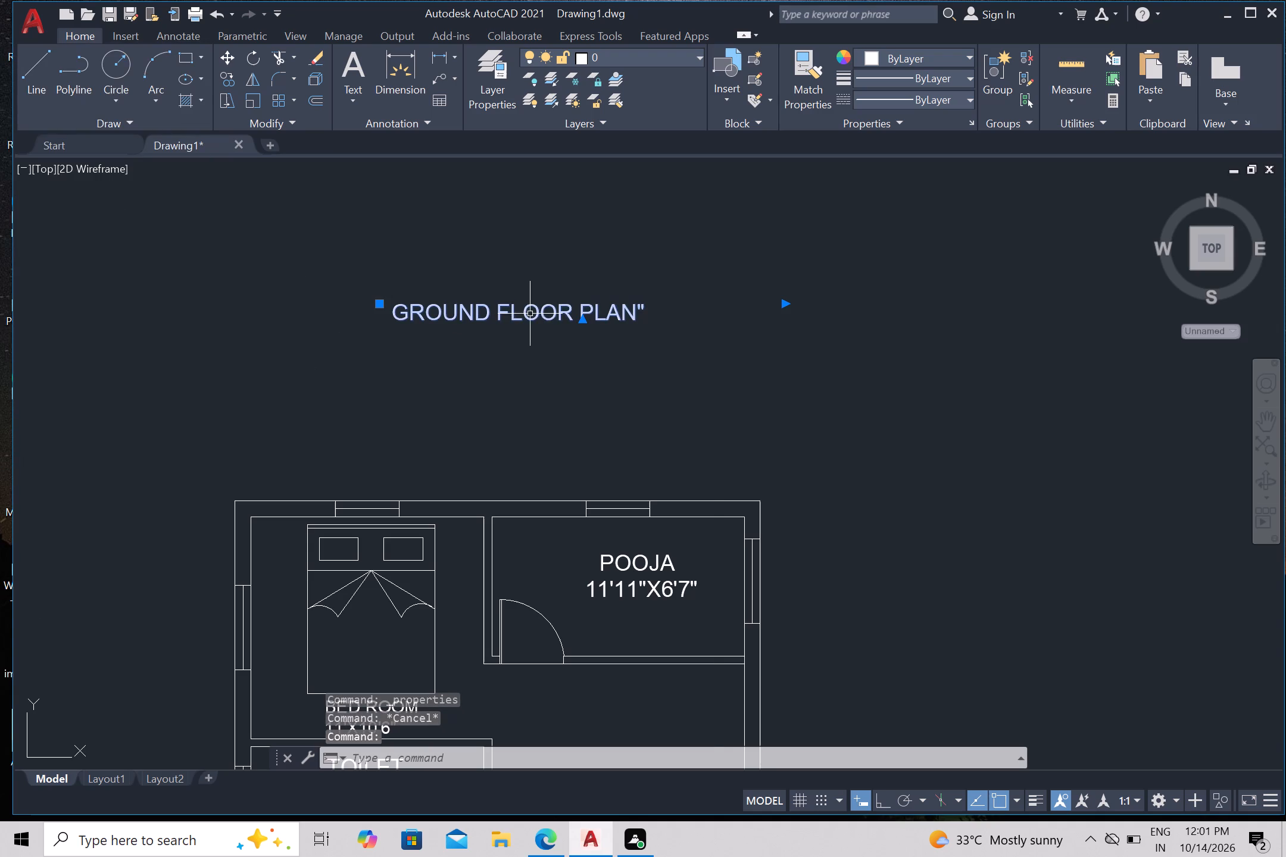
{"action": "left_click", "coordinate": [669, 370]}
{"action": "left_click", "coordinate": [663, 309]}
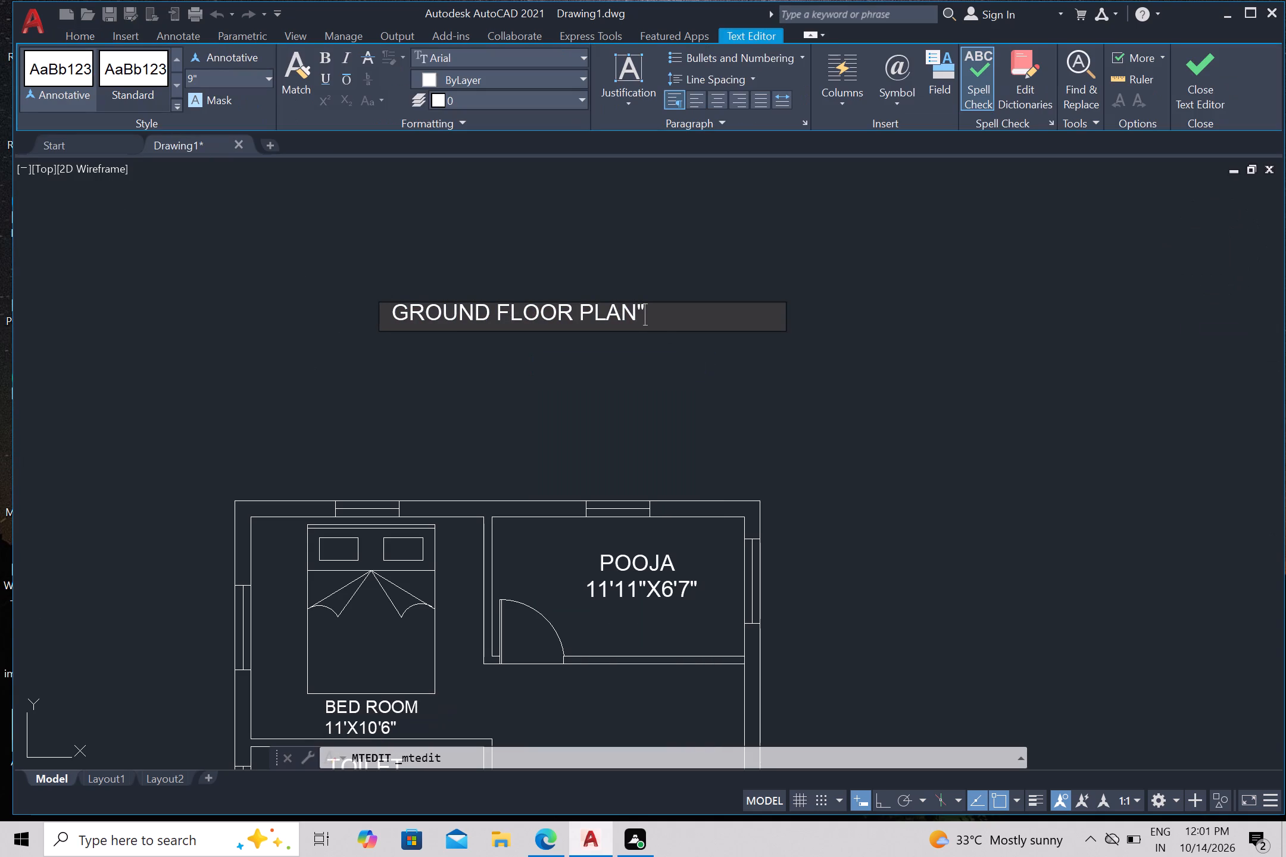
{"action": "key", "text": "BackSpace"}
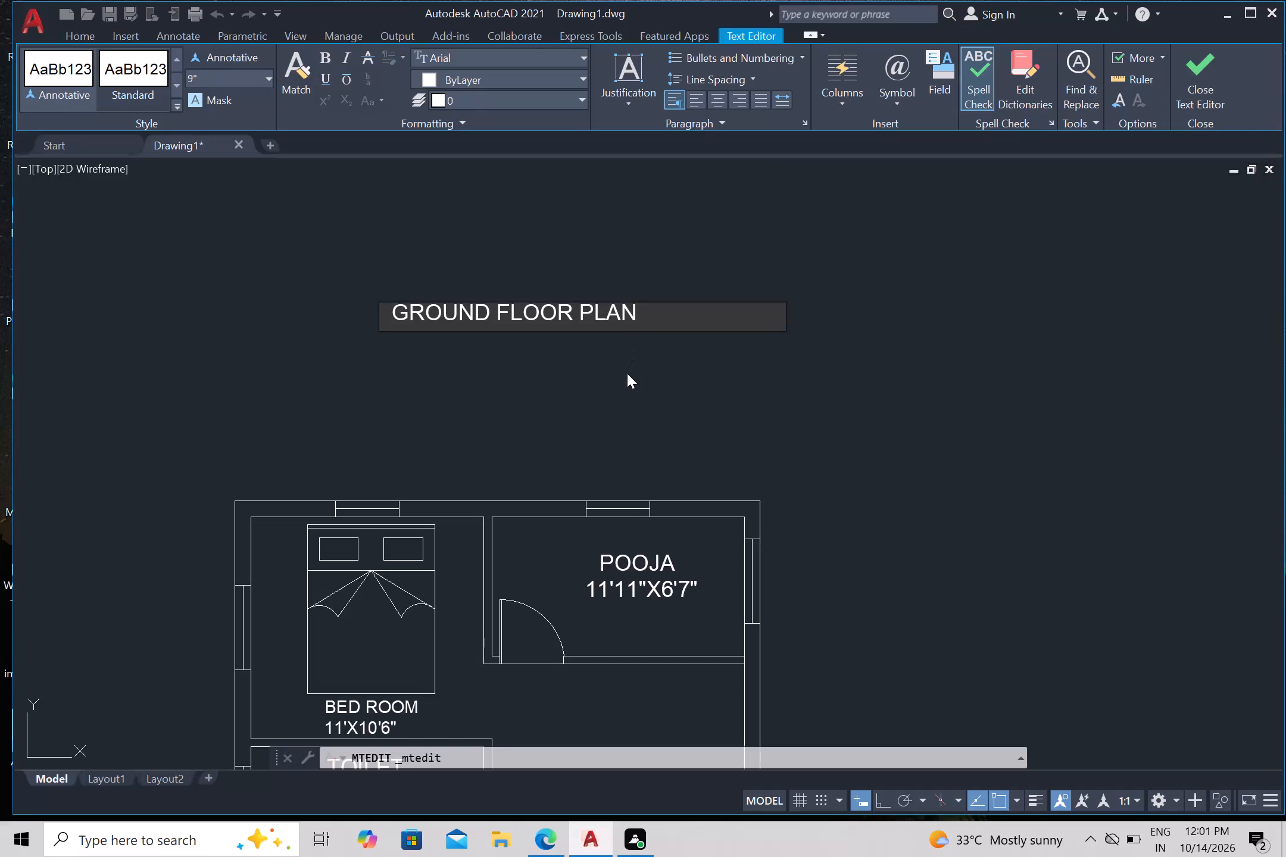
{"action": "left_click", "coordinate": [627, 381]}
Set the text height of the GROUND FLOOR PLAN title to 12".
{"action": "scroll", "coordinate": [594, 393], "scroll_direction": "down", "scroll_amount": 2}
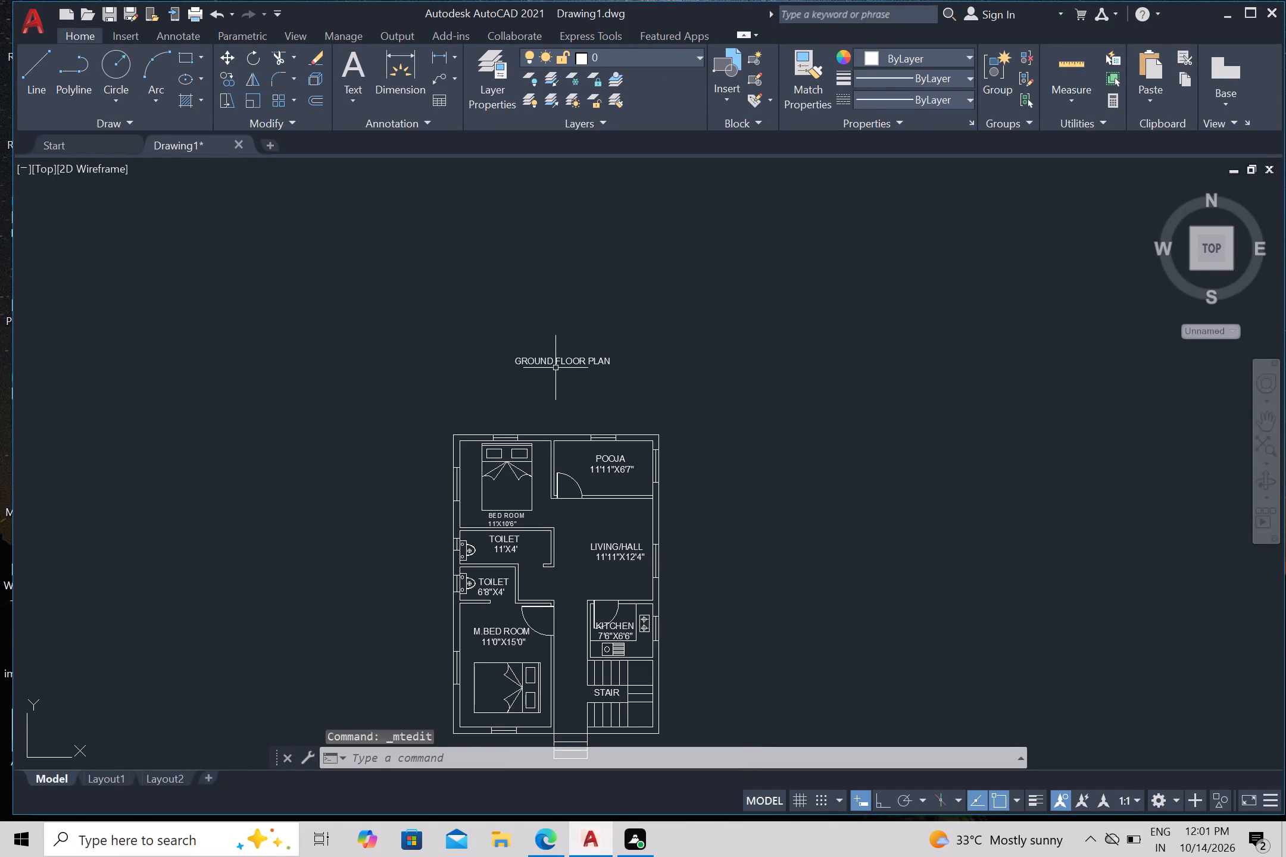
{"action": "left_click", "coordinate": [555, 363]}
{"action": "key", "text": "ctrl+1"}
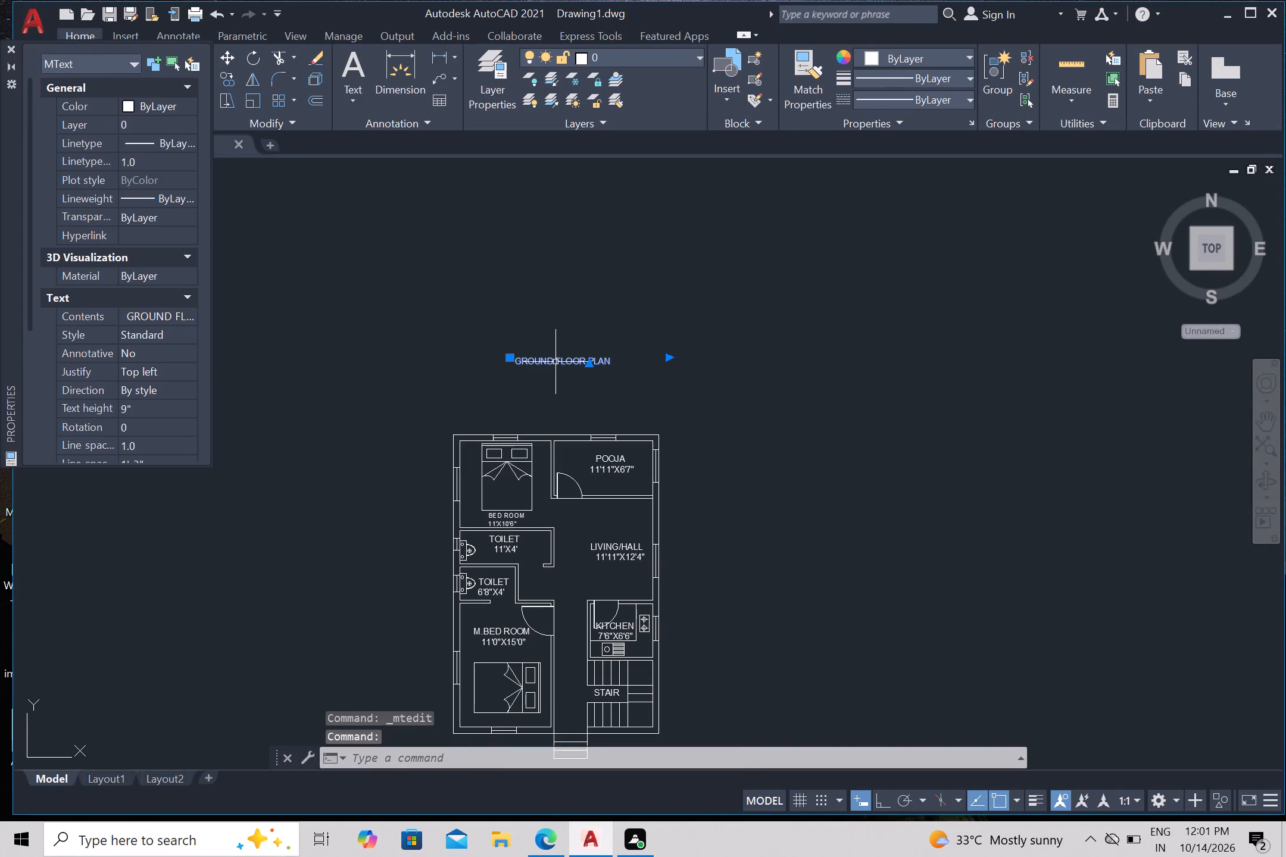
{"action": "left_click", "coordinate": [133, 406]}
{"action": "type", "text": "12"}
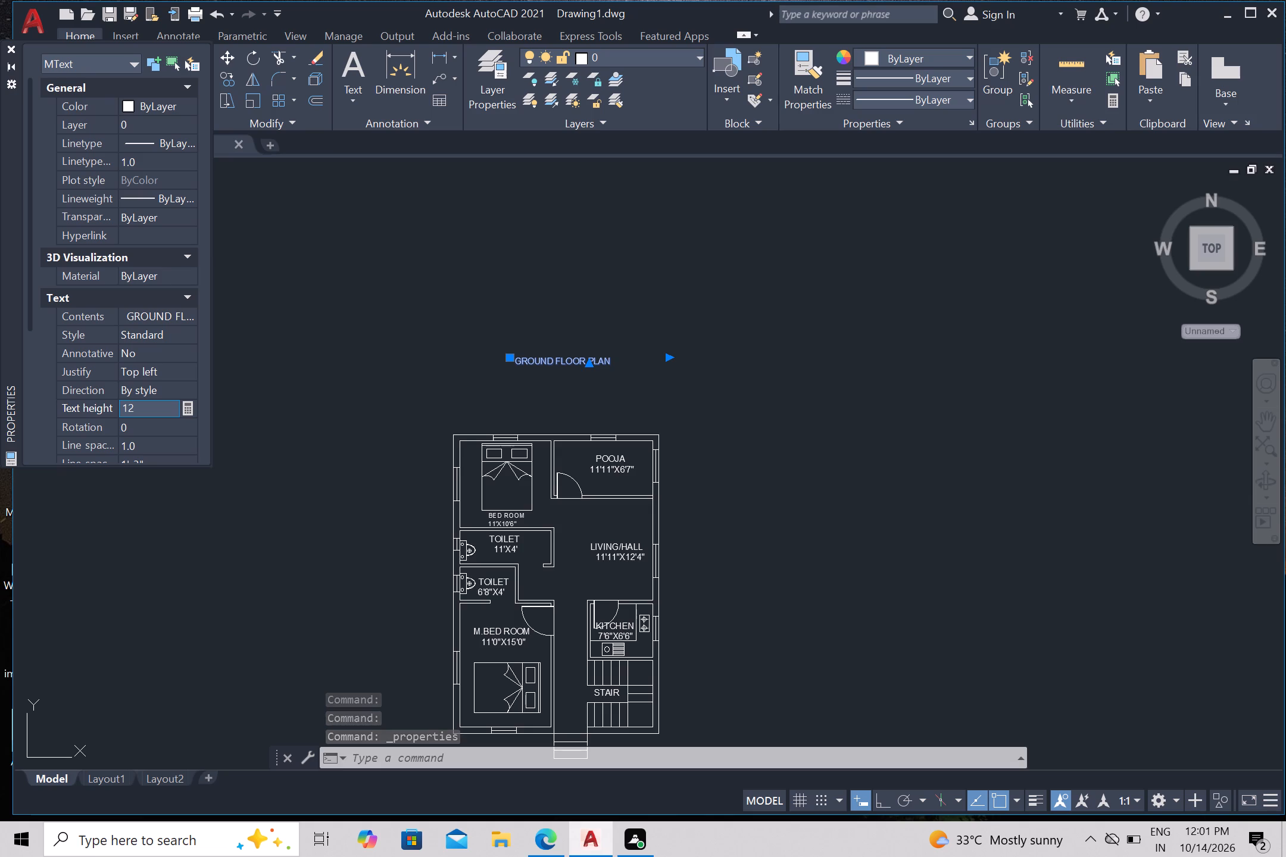
{"action": "key", "text": "shift+quotedbl"}
{"action": "key", "text": "Return"}
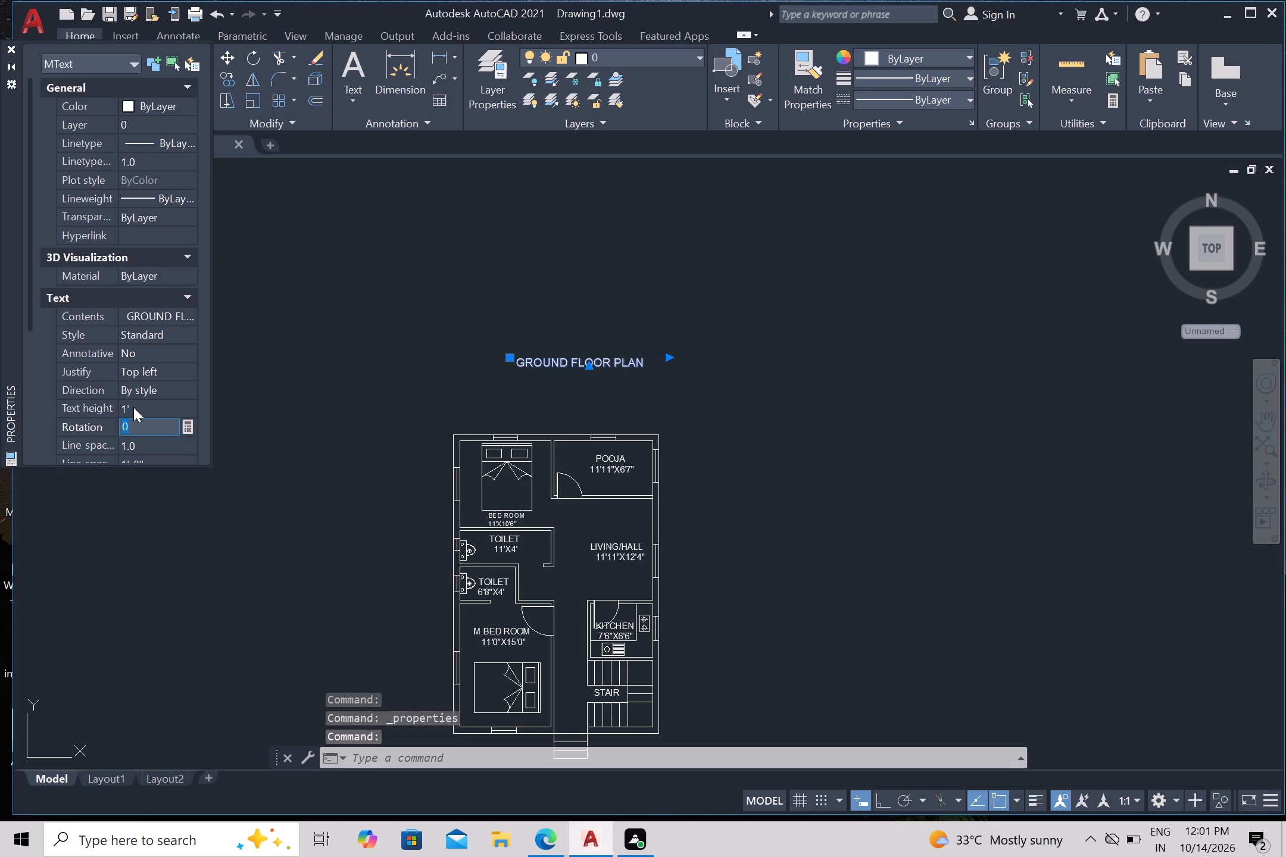
{"action": "left_click", "coordinate": [10, 51]}
{"action": "key", "text": "Escape"}
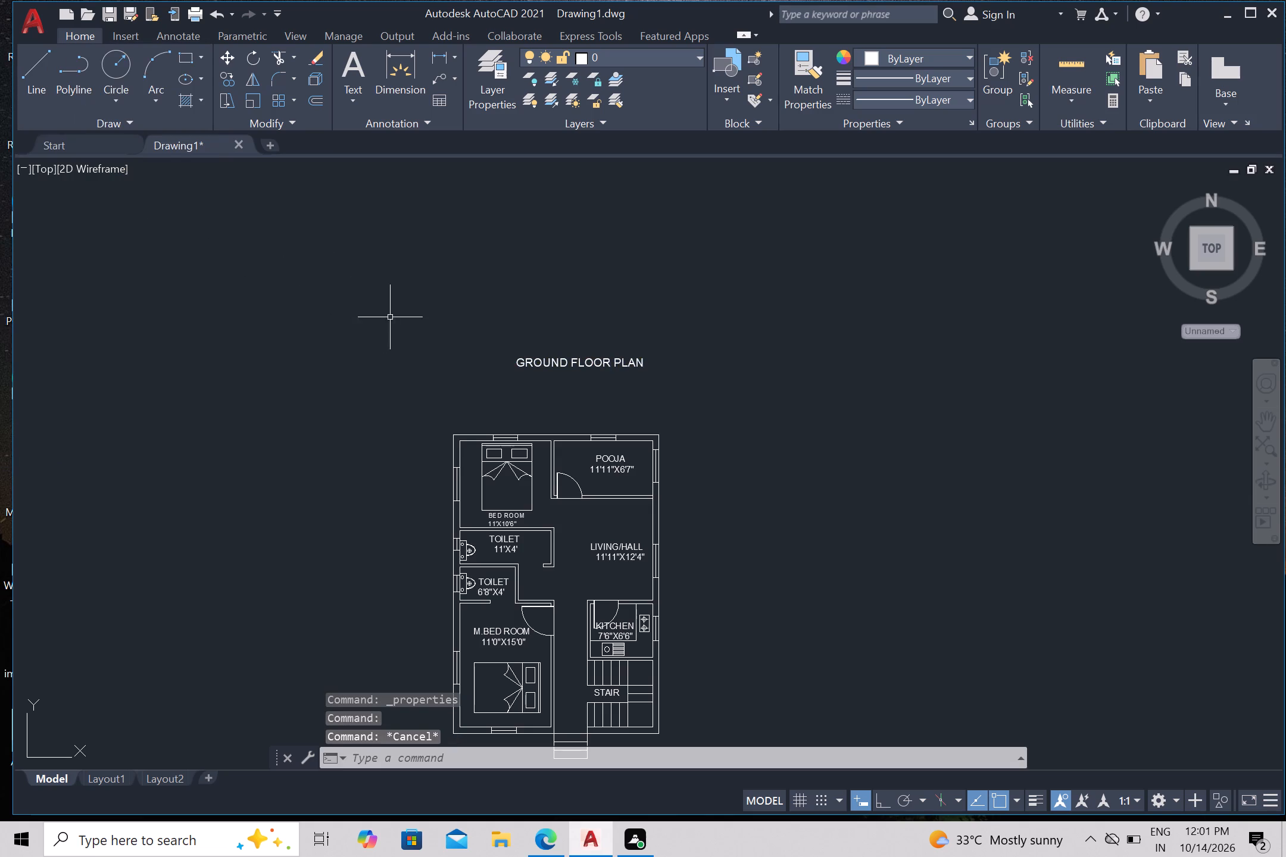
Move the GROUND FLOOR PLAN title about 50' from above the plan to just below the entrance steps.
{"action": "middle_click_drag", "start_coordinate": [645, 448], "coordinate": [656, 359]}
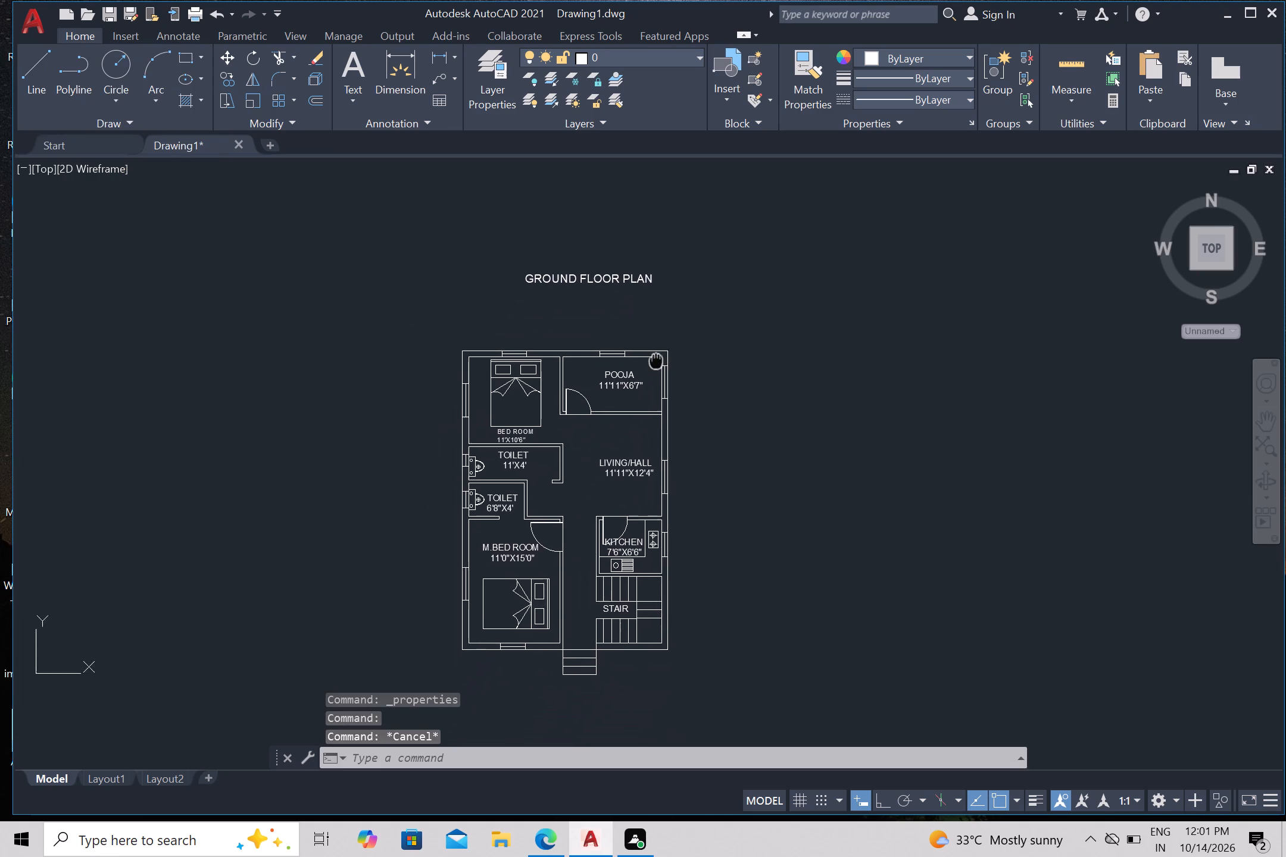
{"action": "middle_click_drag", "start_coordinate": [656, 359], "coordinate": [664, 354]}
{"action": "left_click", "coordinate": [589, 270]}
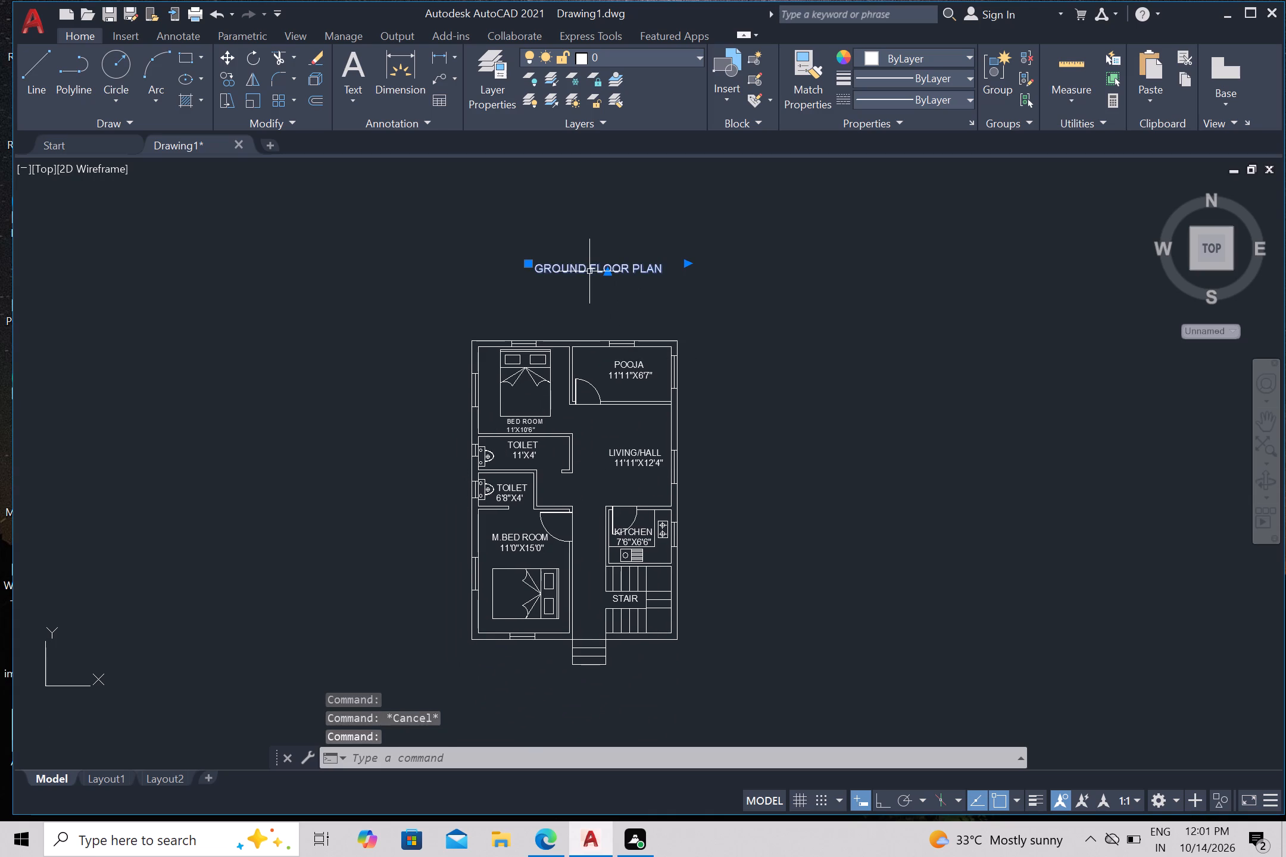
{"action": "key", "text": "m"}
{"action": "key", "text": "Return"}
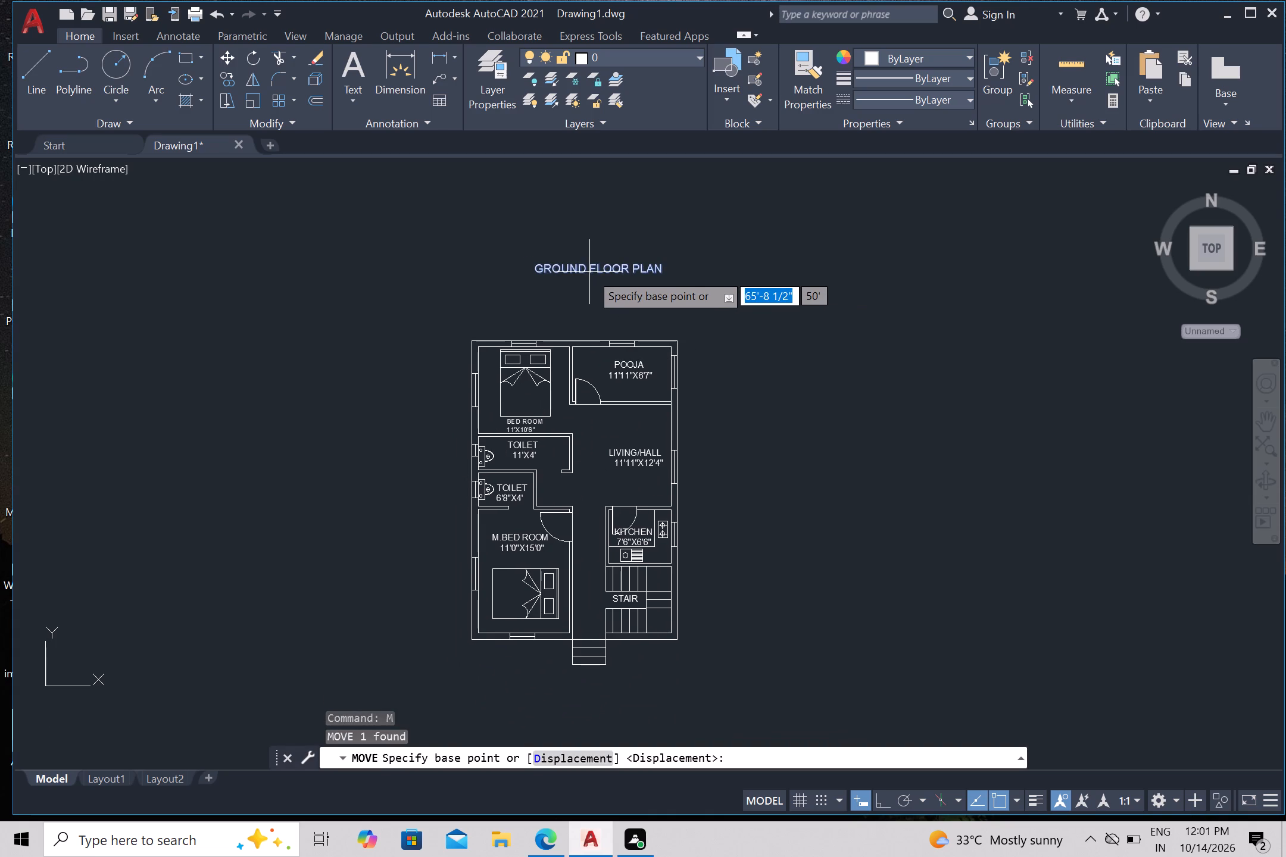
{"action": "left_click", "coordinate": [589, 267]}
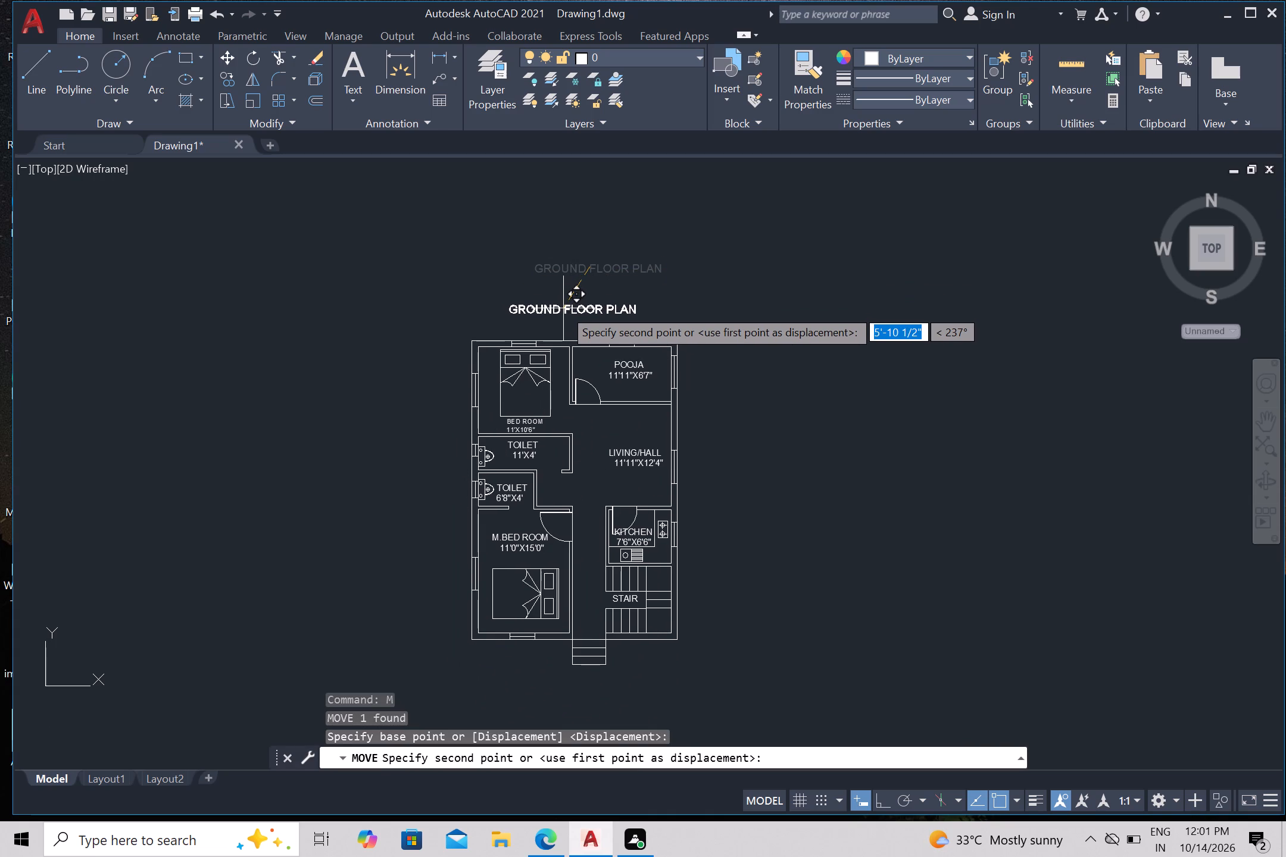
{"action": "left_click", "coordinate": [562, 686]}
{"action": "middle_click_drag", "start_coordinate": [767, 540], "coordinate": [767, 540]}
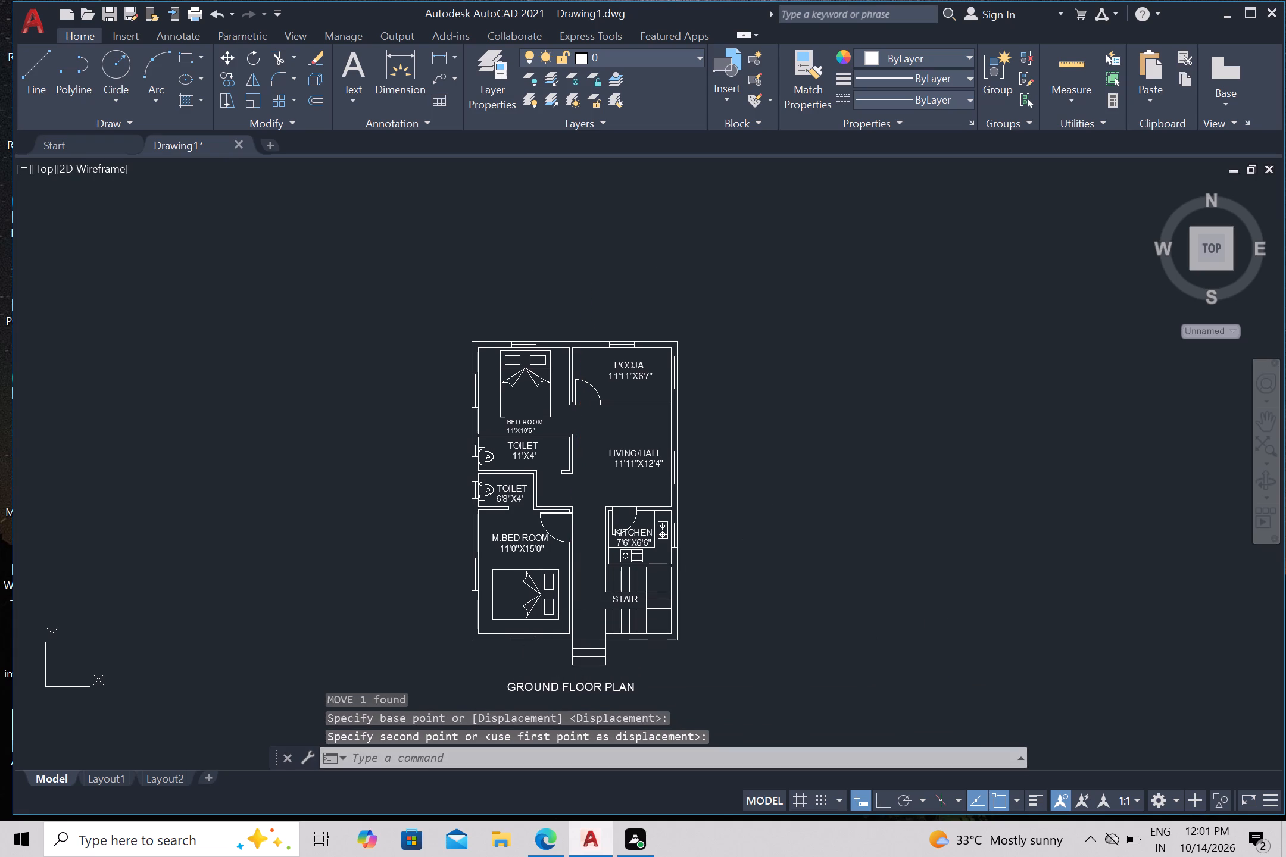
{"action": "middle_click_drag", "start_coordinate": [767, 540], "coordinate": [757, 436]}
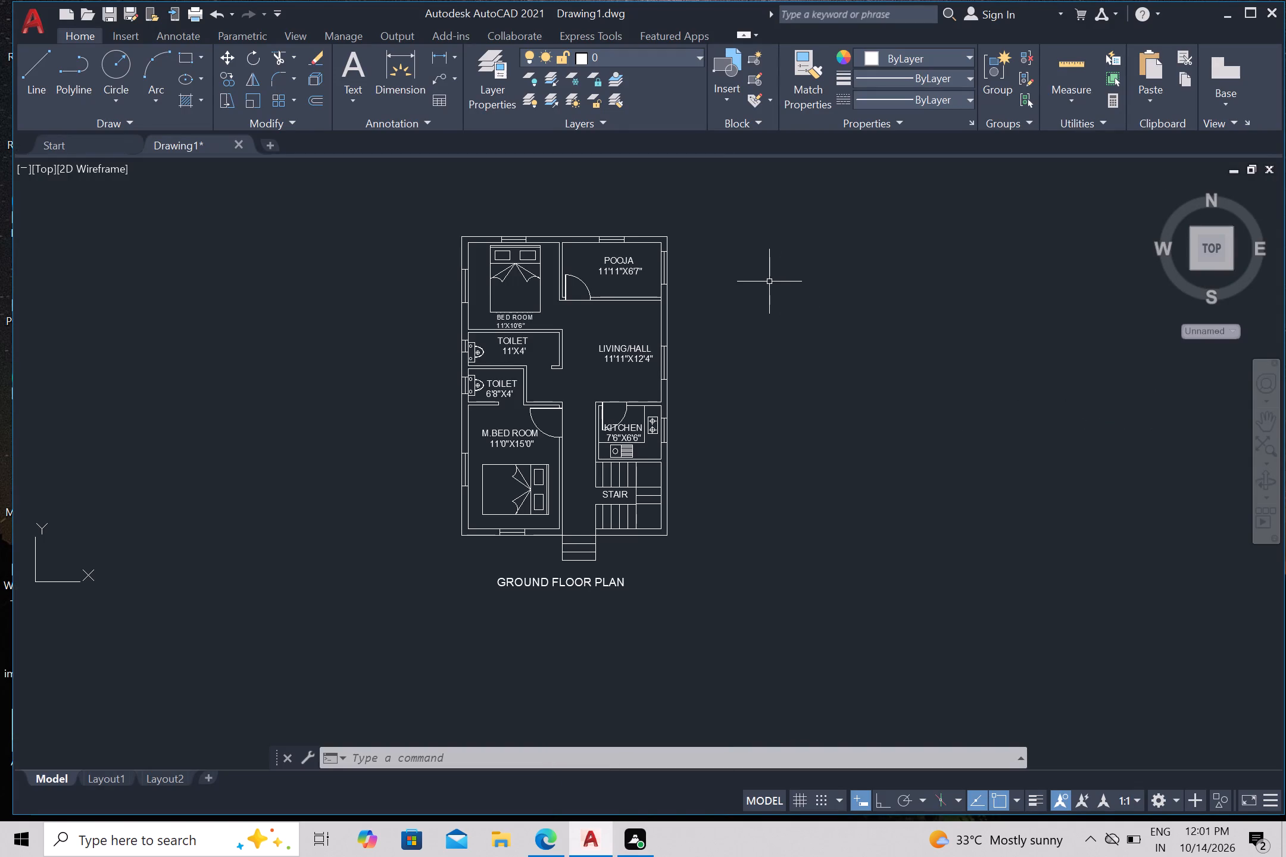
Hatch the north outer wall segments between the windows, including both corners, and the POOJA room's west and south walls.
{"action": "key", "text": "Escape"}
{"action": "key", "text": "h"}
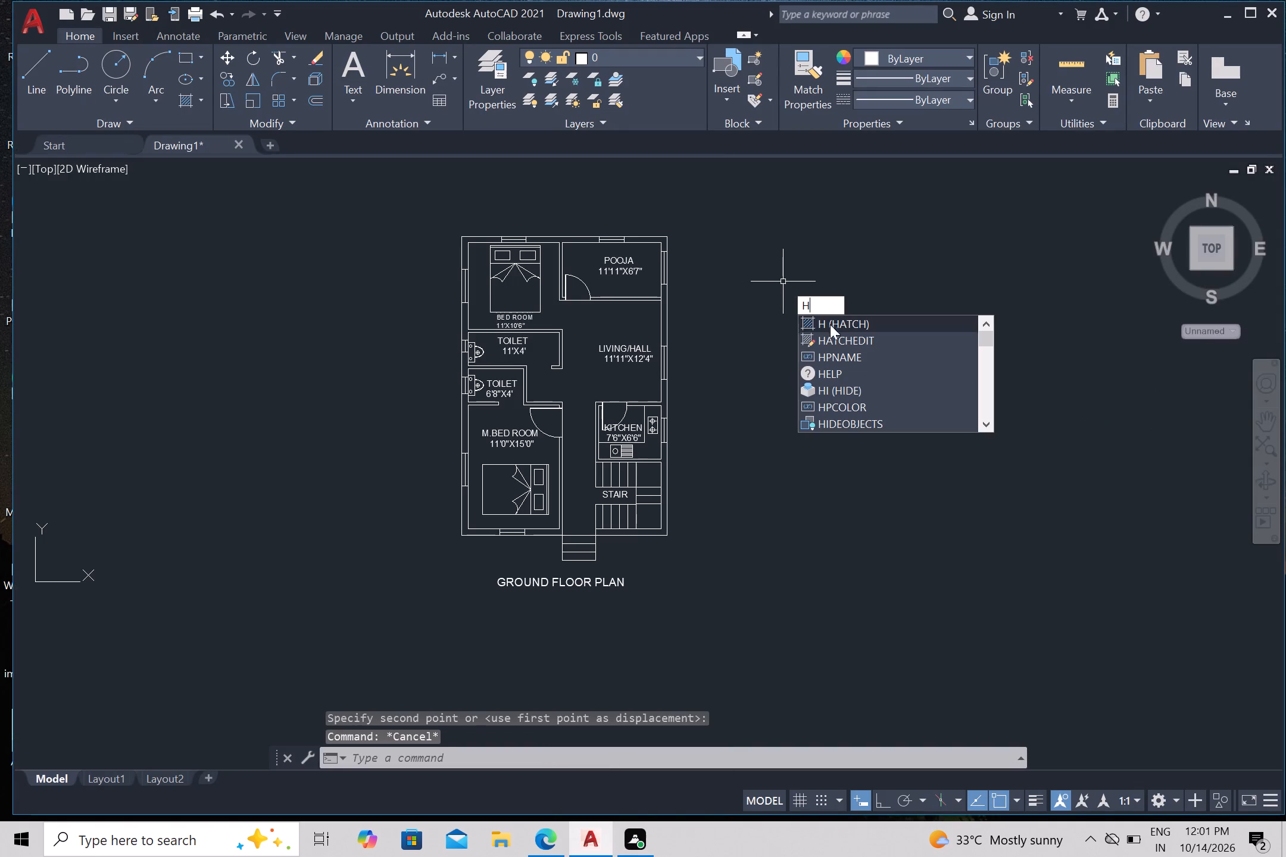
{"action": "left_click", "coordinate": [855, 330]}
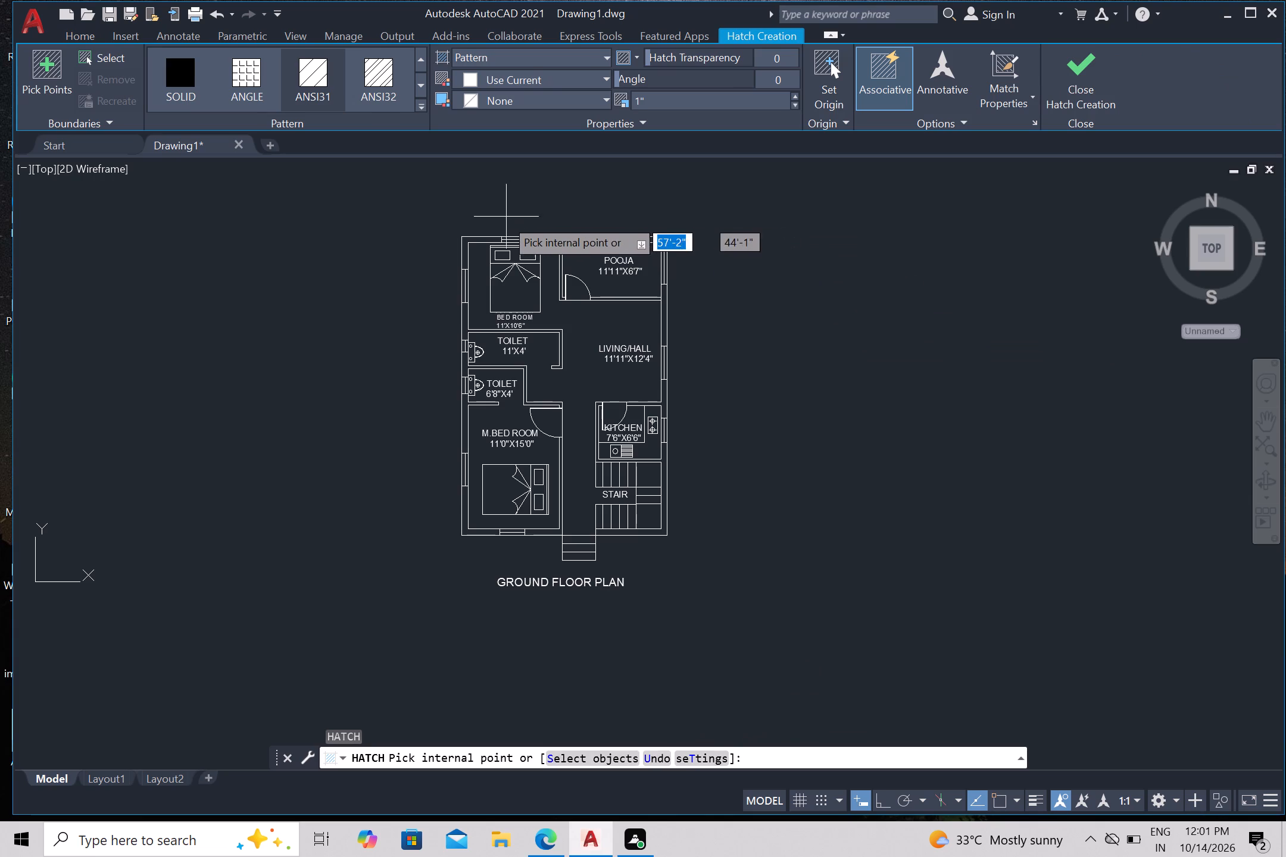
{"action": "scroll", "coordinate": [486, 229], "scroll_direction": "up", "scroll_amount": 2}
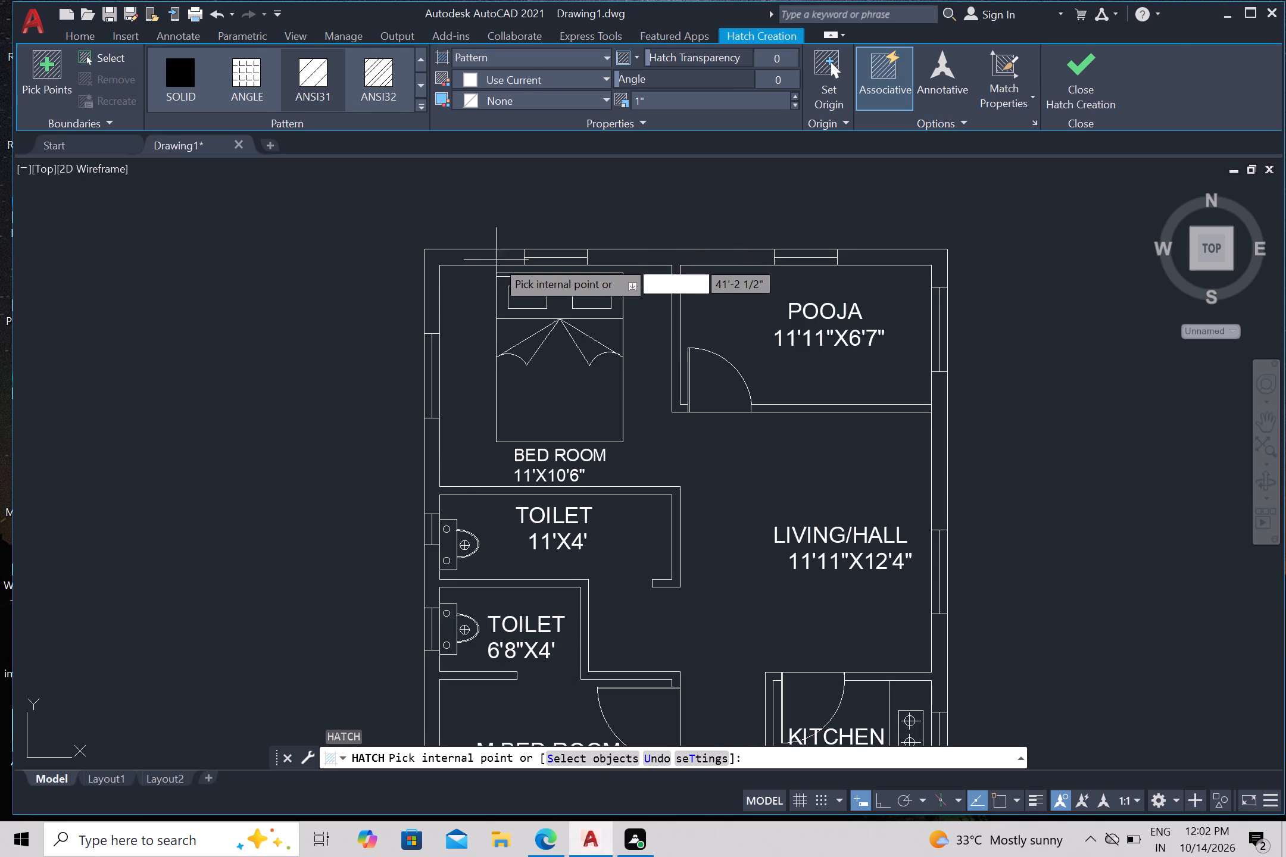
{"action": "left_click", "coordinate": [481, 262]}
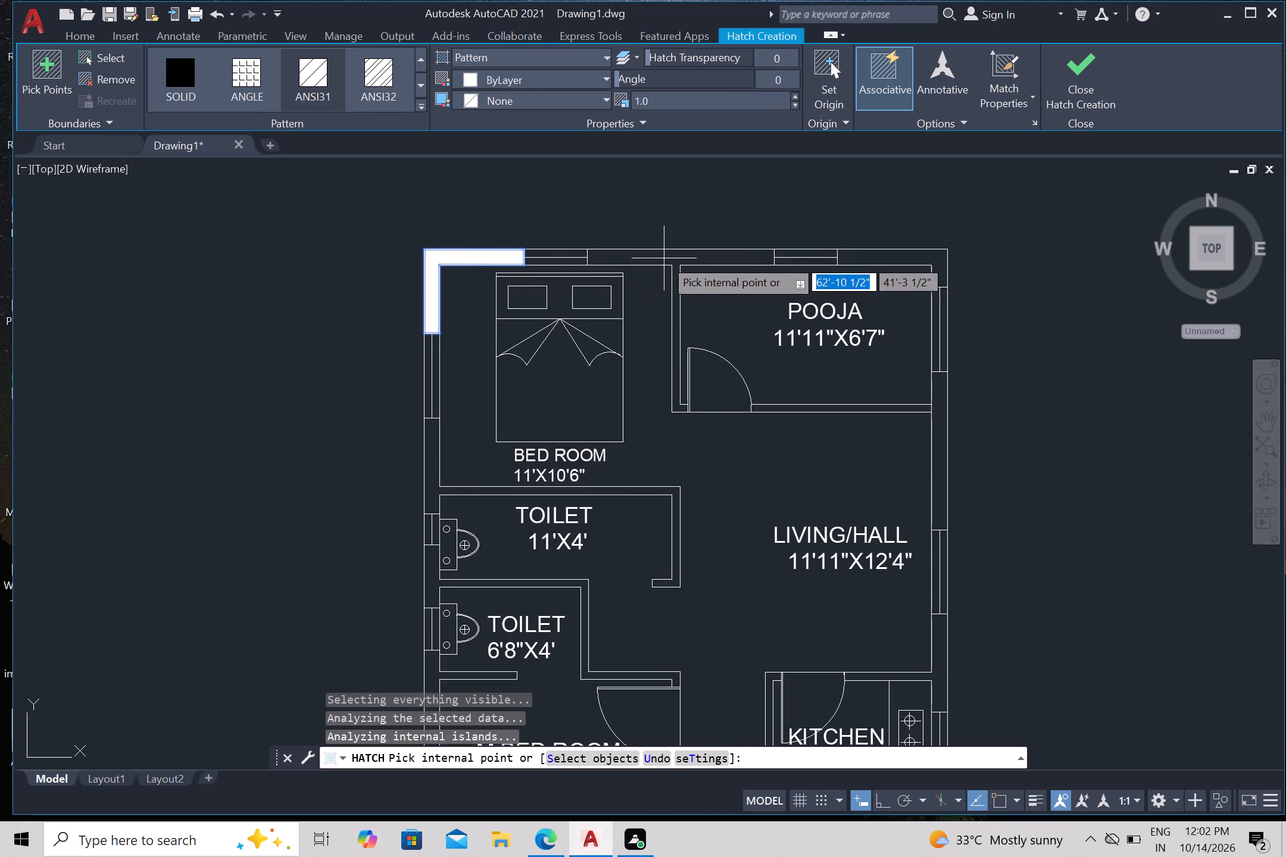
{"action": "left_click", "coordinate": [665, 258]}
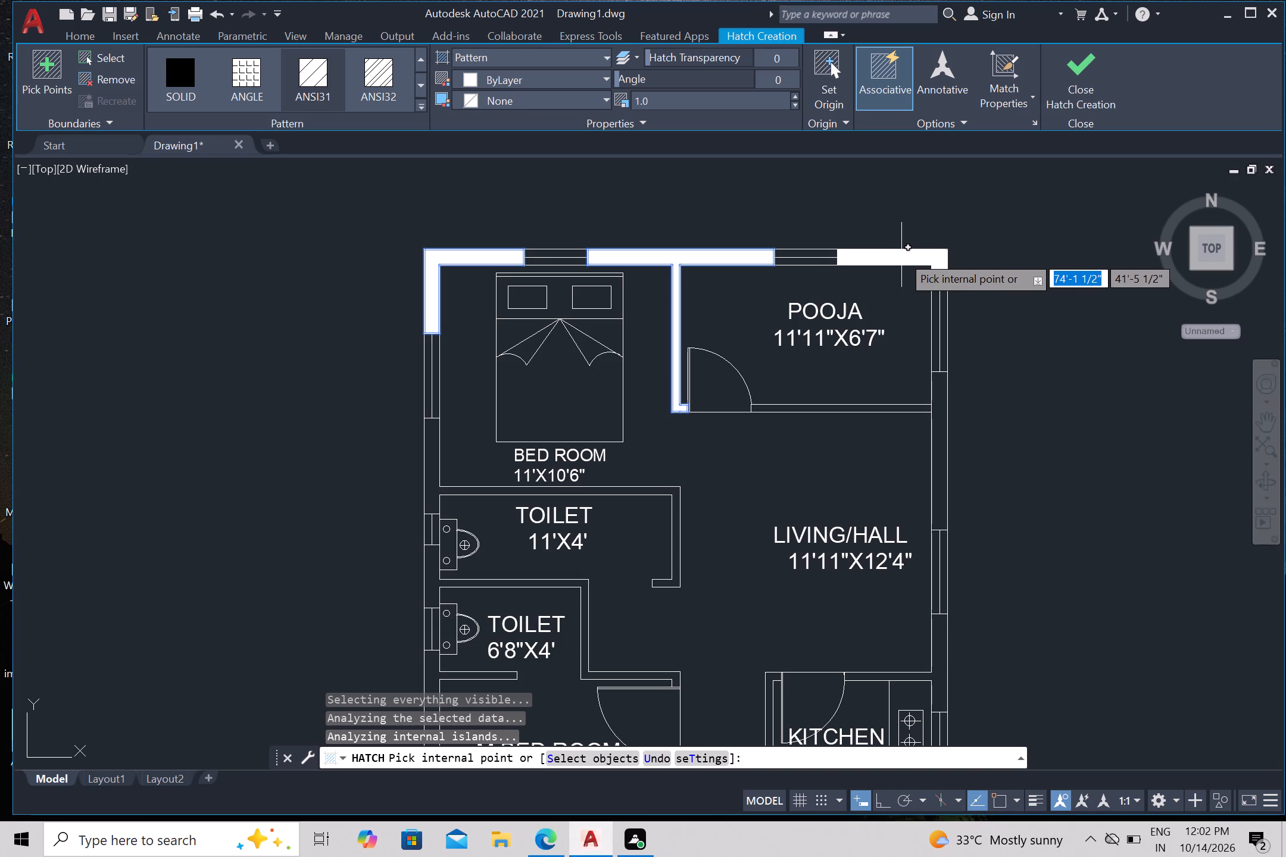
{"action": "left_click", "coordinate": [901, 256]}
{"action": "scroll", "coordinate": [856, 440], "scroll_direction": "up", "scroll_amount": 5}
{"action": "left_click", "coordinate": [794, 304]}
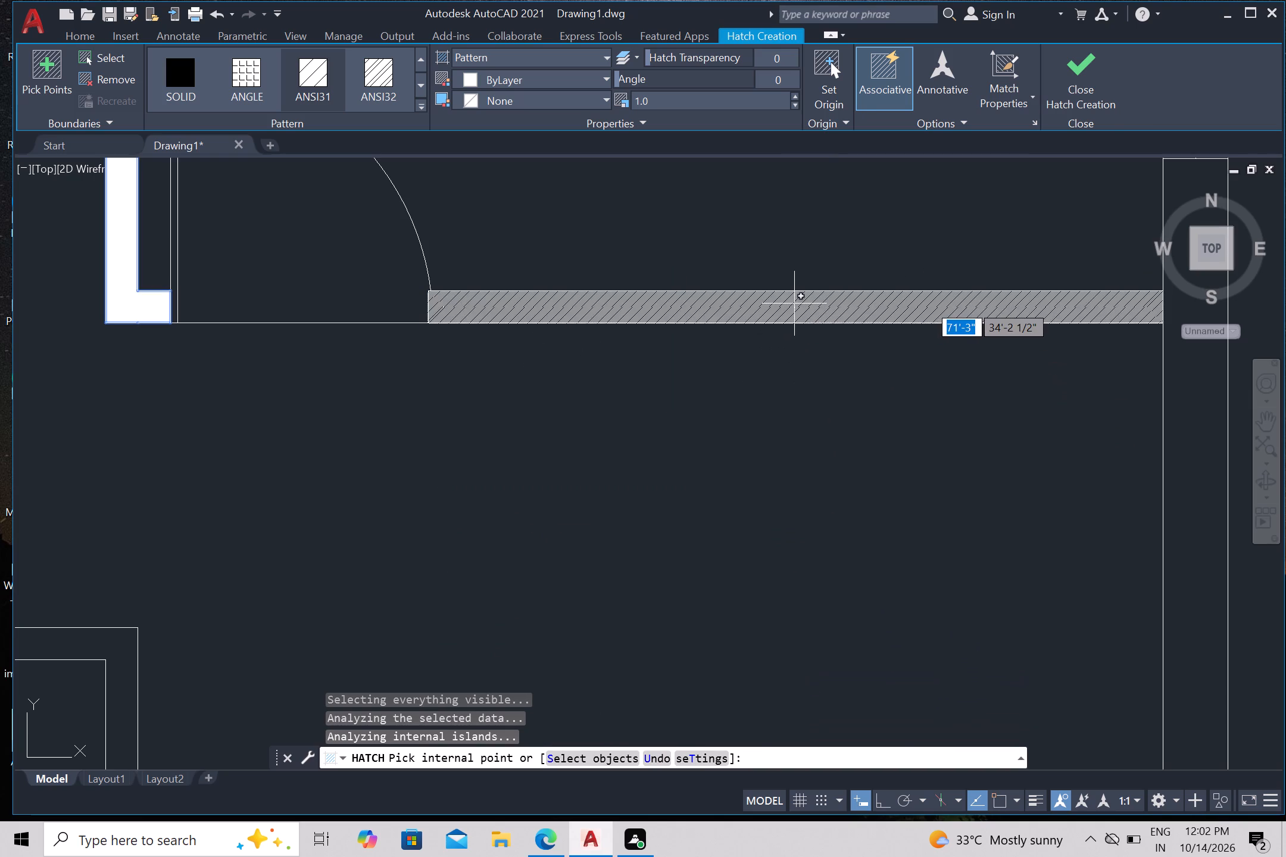
Add the east outer wall segments beside the LIVING/HALL, KITCHEN and STAIR, with the connected kitchen and stair walls, to the hatch.
{"action": "scroll", "coordinate": [799, 308], "scroll_direction": "down", "scroll_amount": 3}
{"action": "scroll", "coordinate": [938, 379], "scroll_direction": "up", "scroll_amount": 3}
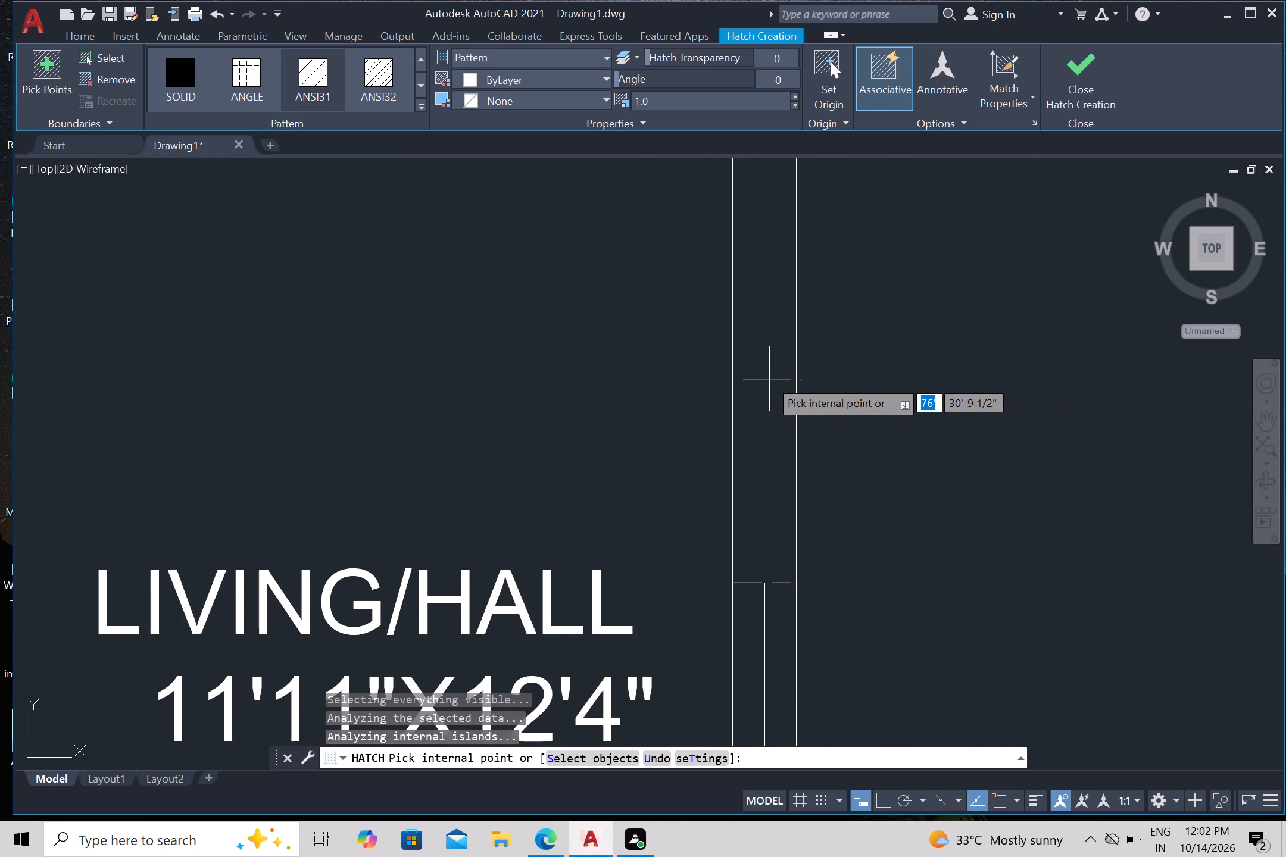
{"action": "left_click", "coordinate": [767, 374]}
{"action": "scroll", "coordinate": [772, 367], "scroll_direction": "down", "scroll_amount": 4}
{"action": "middle_click_drag", "start_coordinate": [875, 545], "coordinate": [951, 371]}
{"action": "scroll", "coordinate": [903, 408], "scroll_direction": "up", "scroll_amount": 2}
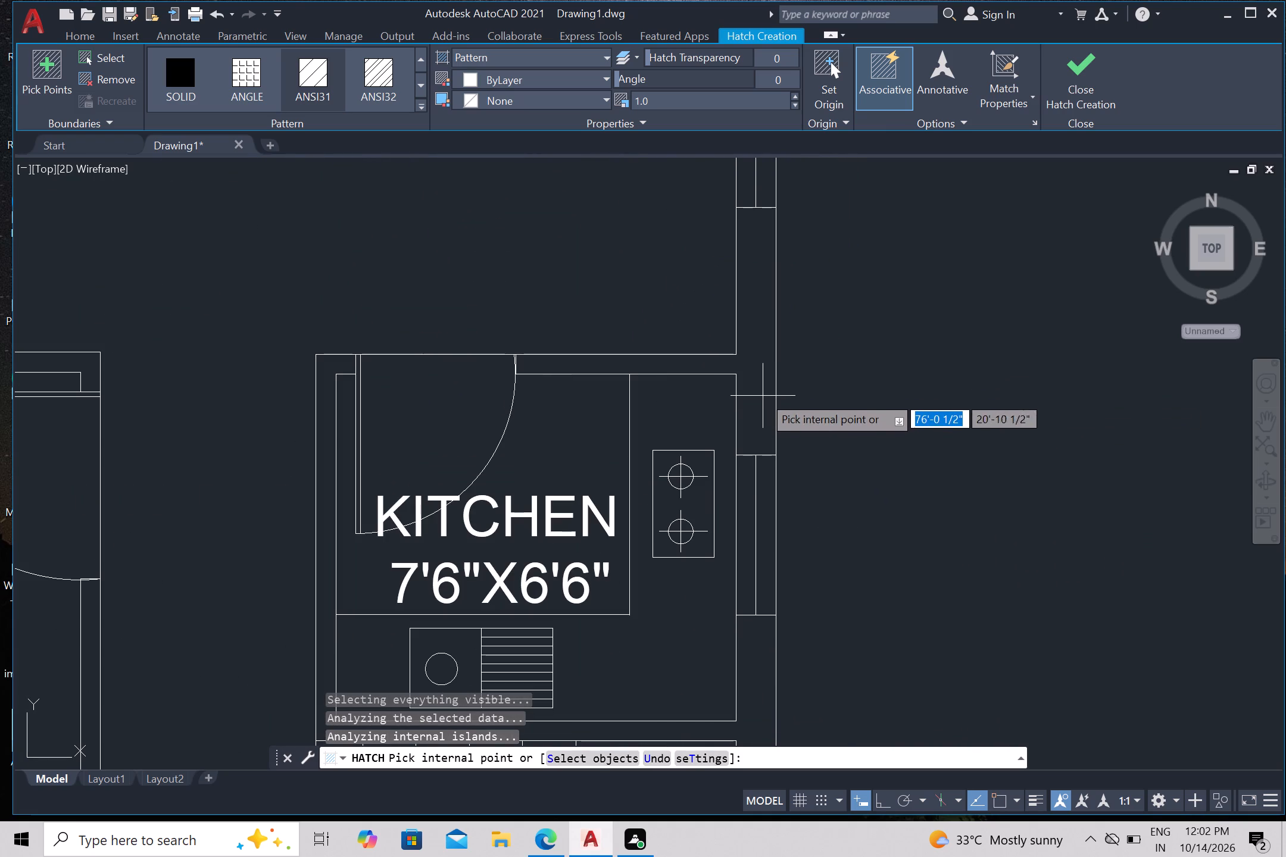
{"action": "left_click", "coordinate": [753, 380]}
{"action": "scroll", "coordinate": [763, 384], "scroll_direction": "down", "scroll_amount": 4}
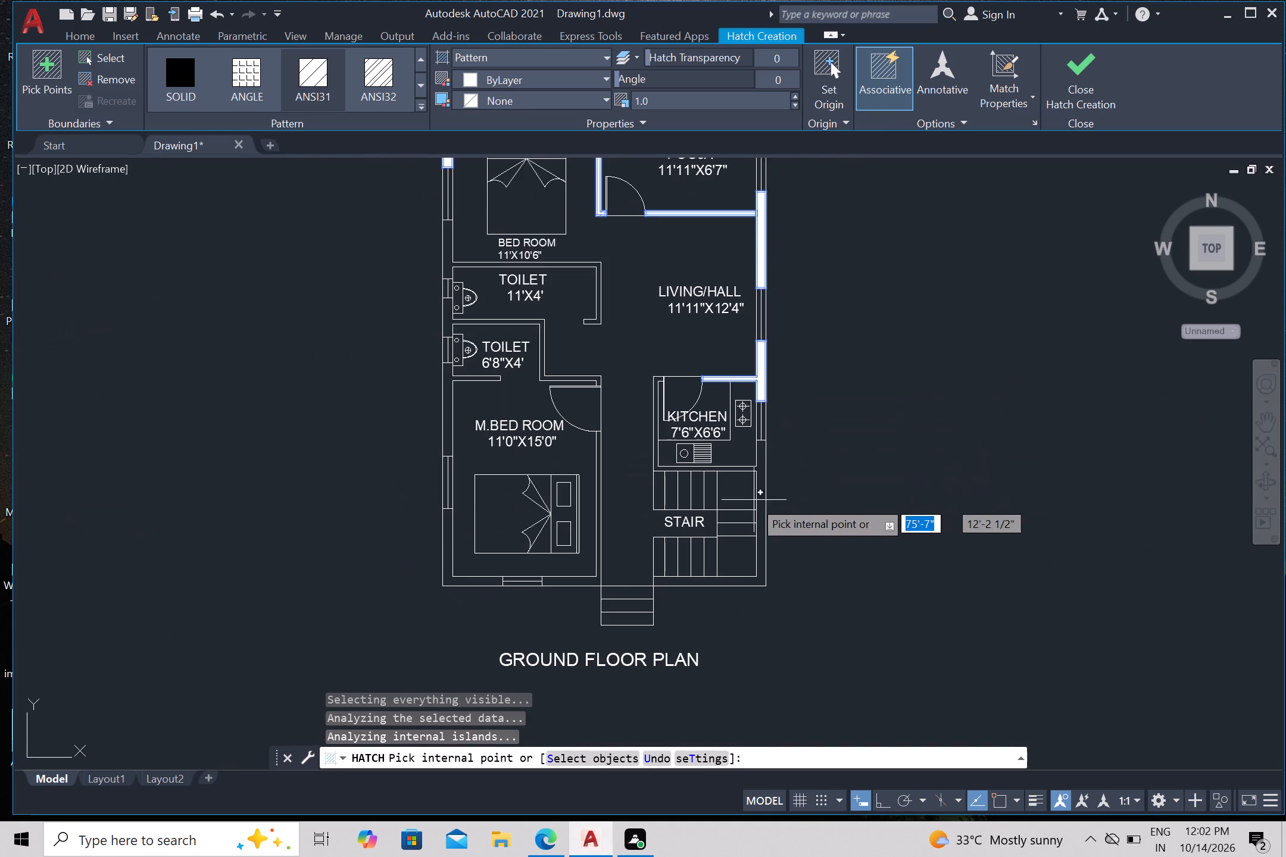
{"action": "scroll", "coordinate": [752, 498], "scroll_direction": "up", "scroll_amount": 3}
{"action": "left_click", "coordinate": [788, 501]}
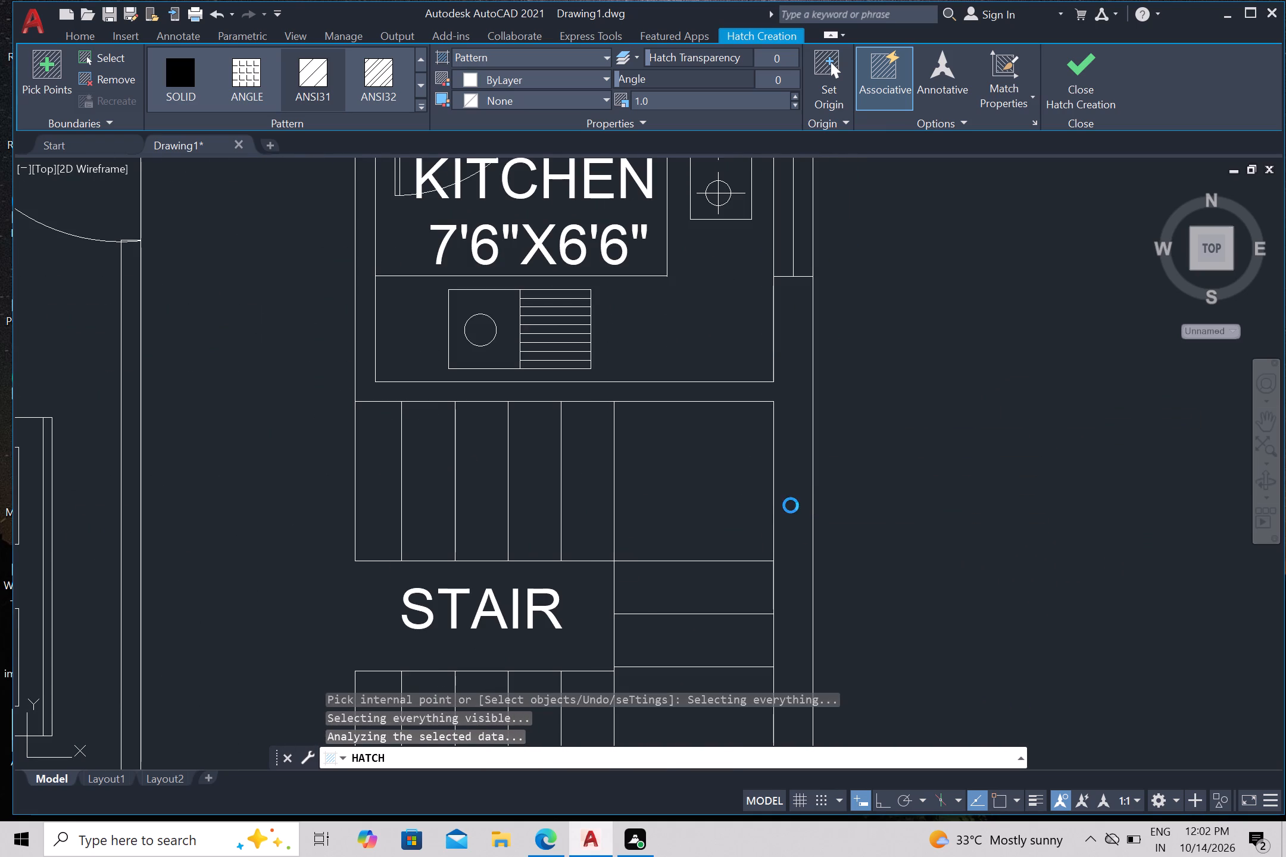
Add the M.BED ROOM's southwest outer corner, the south wall segment east of its window, and its connected east wall to the hatch.
{"action": "scroll", "coordinate": [791, 504], "scroll_direction": "down", "scroll_amount": 3}
{"action": "scroll", "coordinate": [478, 587], "scroll_direction": "up", "scroll_amount": 4}
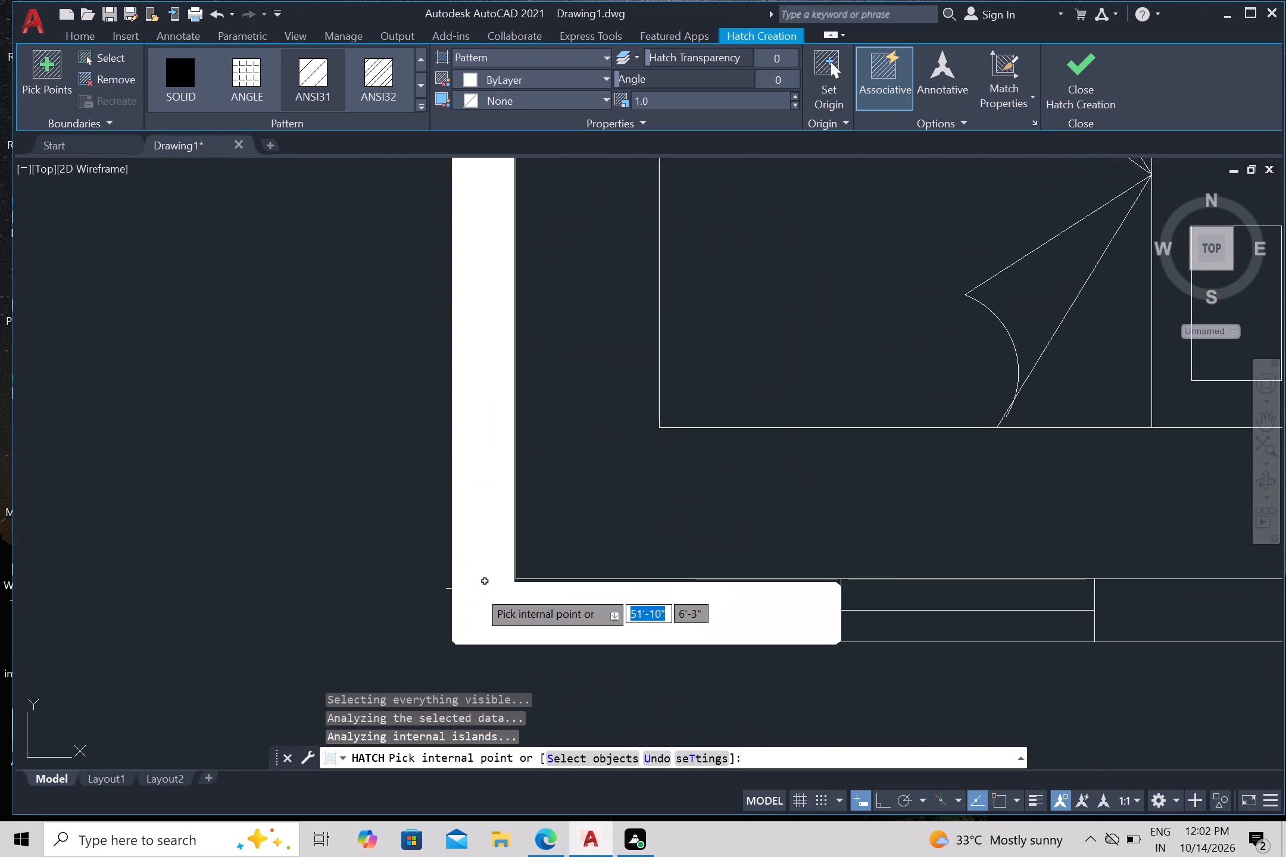
{"action": "left_click", "coordinate": [479, 590]}
{"action": "scroll", "coordinate": [479, 590], "scroll_direction": "down", "scroll_amount": 3}
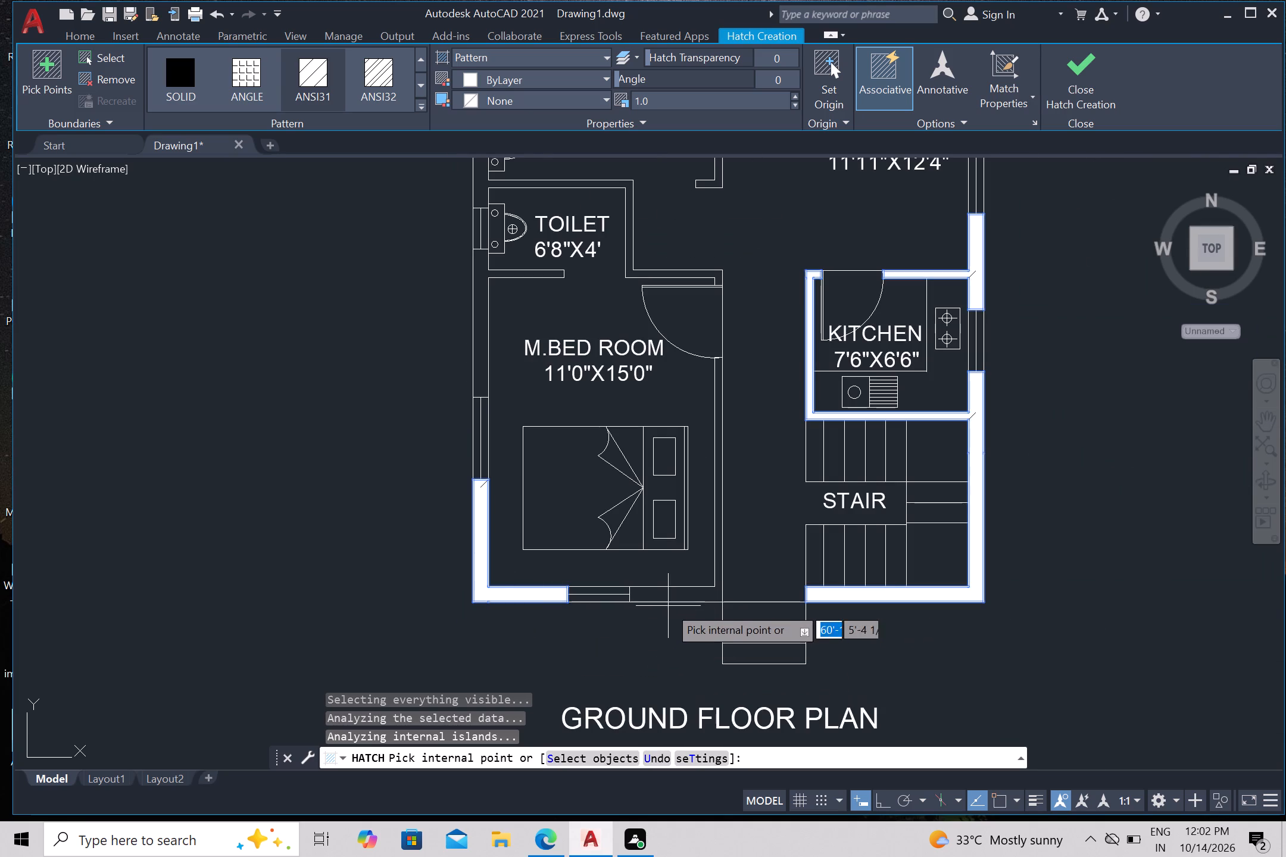
{"action": "left_click", "coordinate": [678, 593]}
{"action": "scroll", "coordinate": [677, 597], "scroll_direction": "down", "scroll_amount": 2}
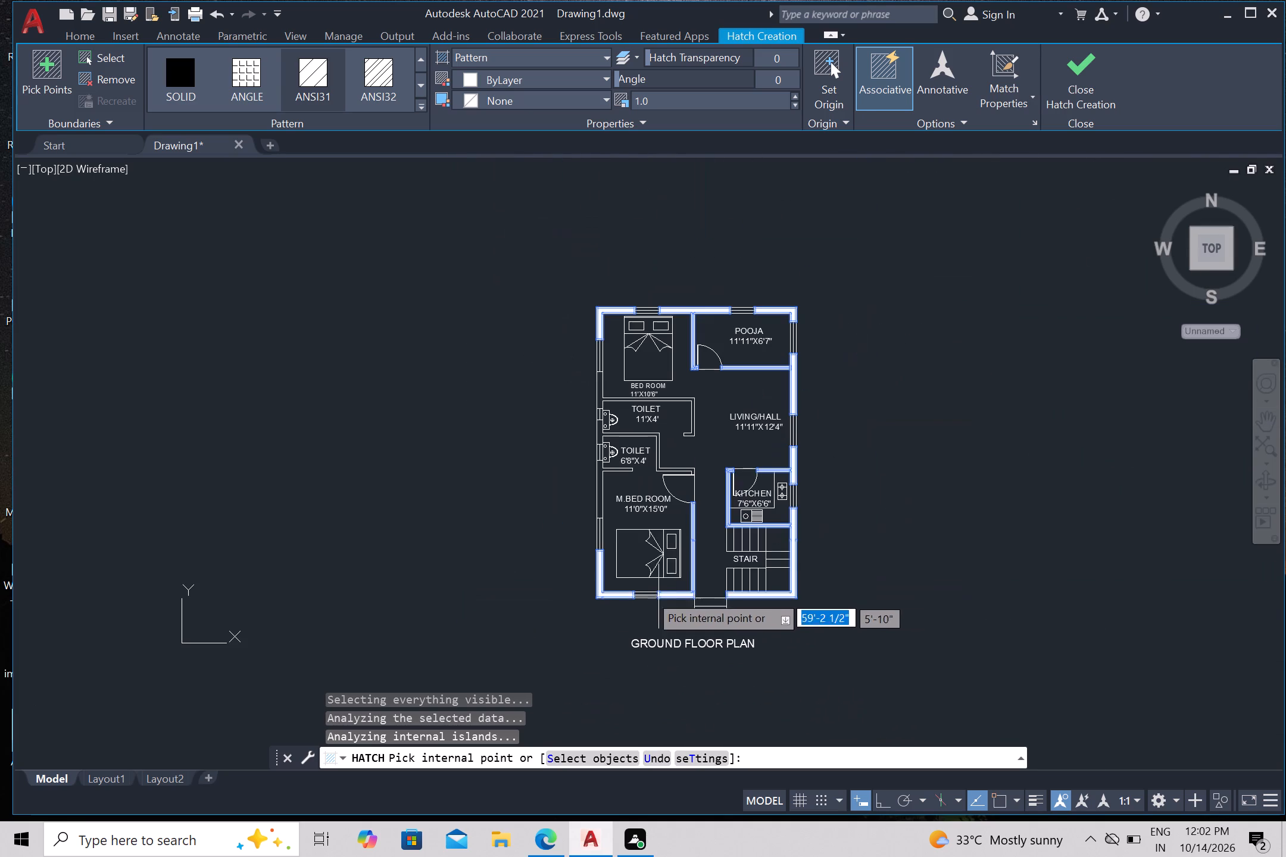
Hatch the remaining west outer wall segments between the windows and the connected walls around both toilets, up to the M.BED ROOM door.
{"action": "scroll", "coordinate": [604, 502], "scroll_direction": "up", "scroll_amount": 3}
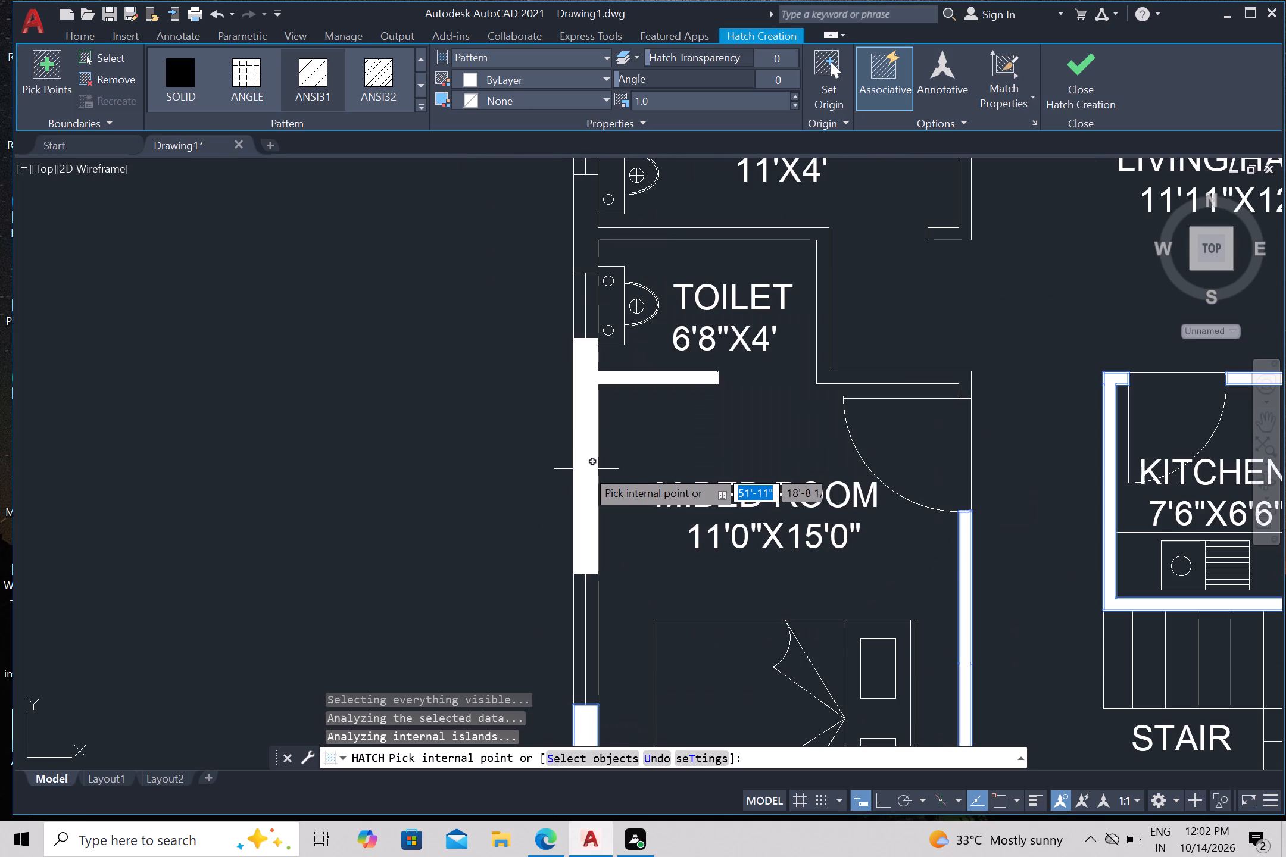
{"action": "left_click", "coordinate": [586, 469]}
{"action": "scroll", "coordinate": [586, 469], "scroll_direction": "down", "scroll_amount": 4}
{"action": "scroll", "coordinate": [595, 401], "scroll_direction": "up", "scroll_amount": 4}
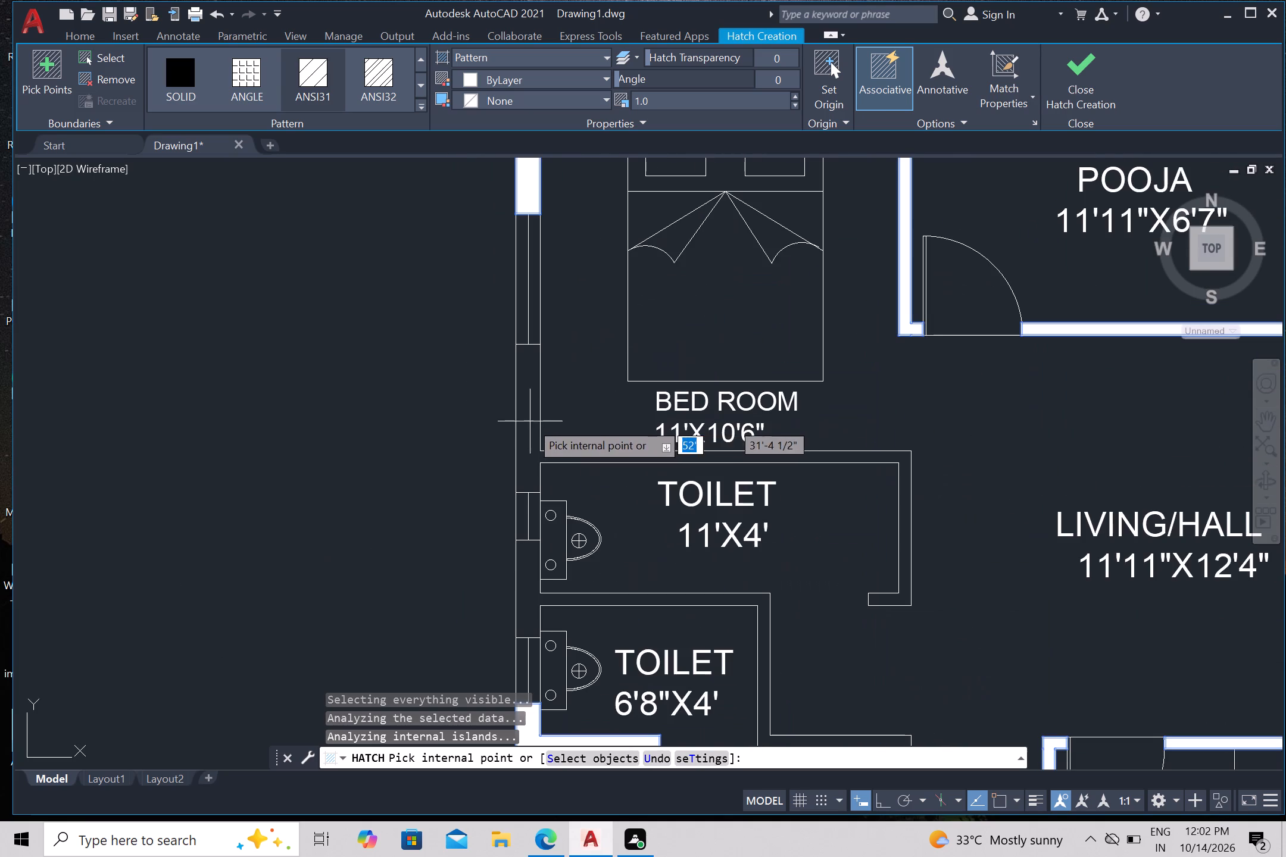
{"action": "left_click", "coordinate": [523, 426]}
{"action": "scroll", "coordinate": [523, 425], "scroll_direction": "down", "scroll_amount": 3}
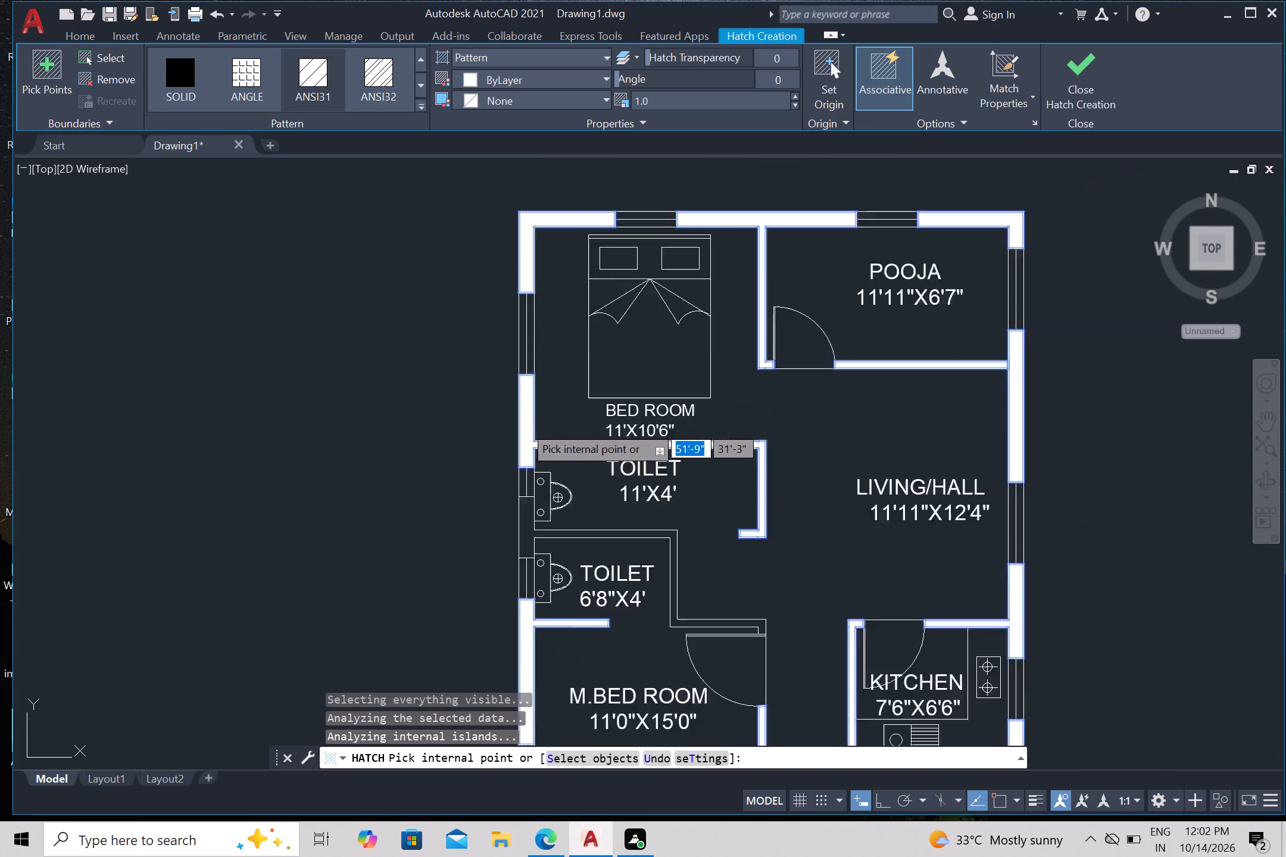
{"action": "scroll", "coordinate": [523, 425], "scroll_direction": "down", "scroll_amount": 1}
{"action": "scroll", "coordinate": [559, 592], "scroll_direction": "up", "scroll_amount": 2}
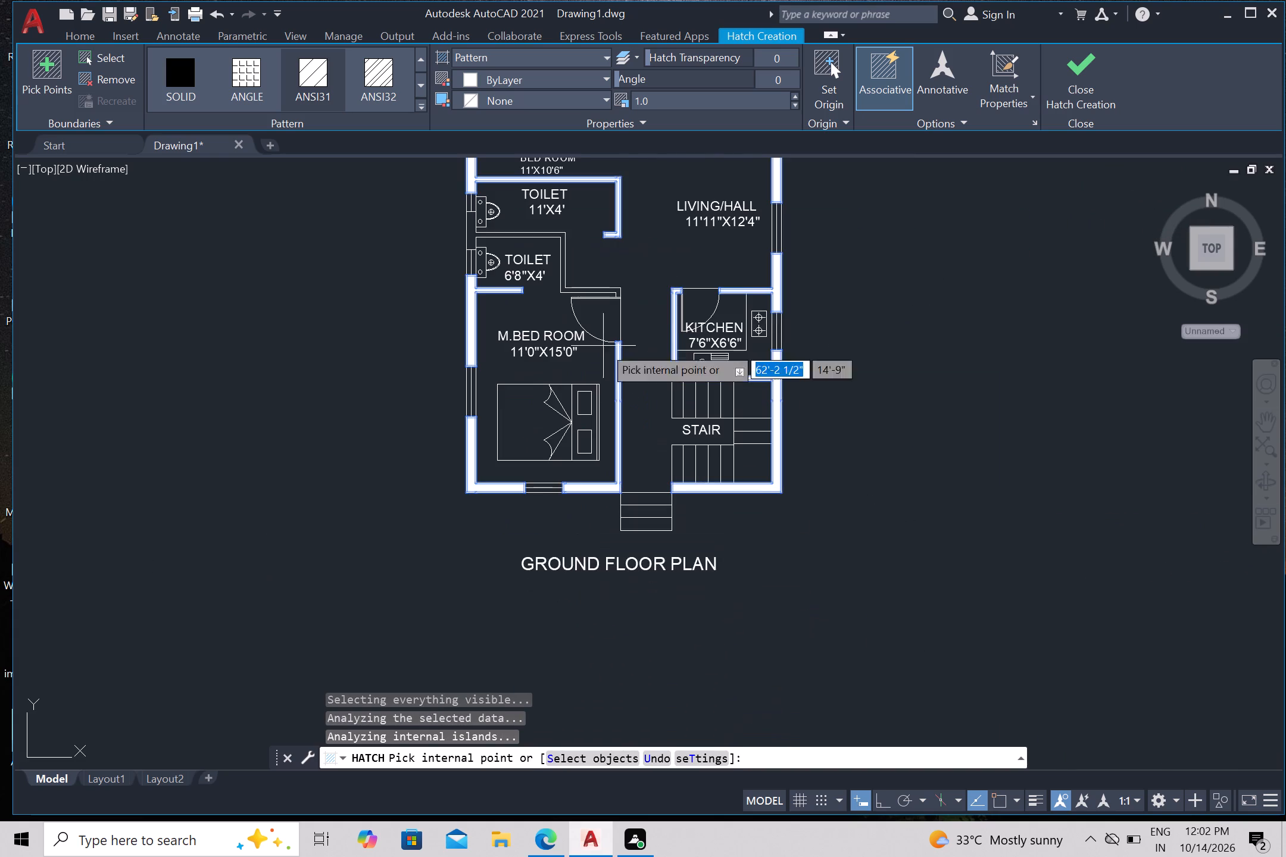
{"action": "scroll", "coordinate": [578, 283], "scroll_direction": "up", "scroll_amount": 3}
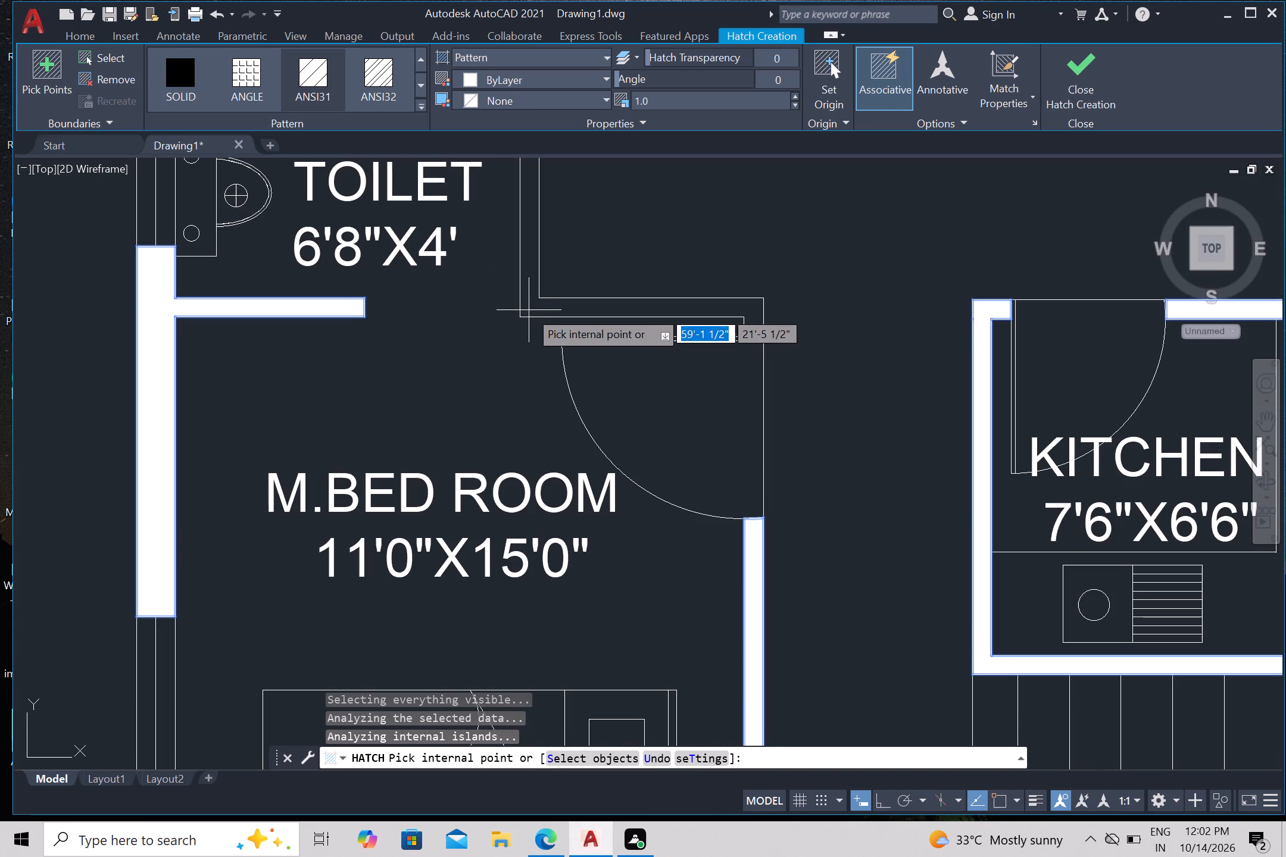
{"action": "left_click", "coordinate": [528, 305]}
{"action": "scroll", "coordinate": [529, 305], "scroll_direction": "down", "scroll_amount": 4}
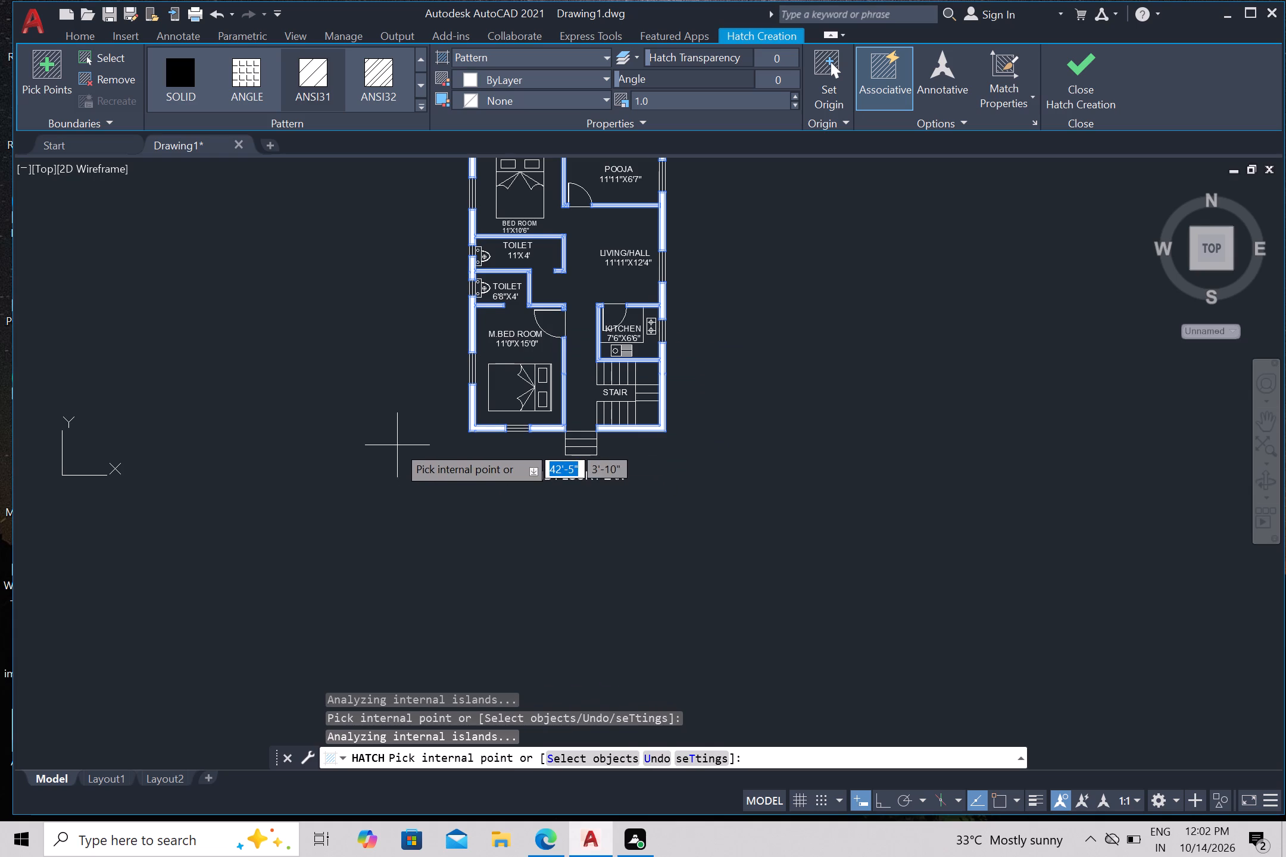
{"action": "middle_click_drag", "start_coordinate": [395, 440], "coordinate": [389, 522]}
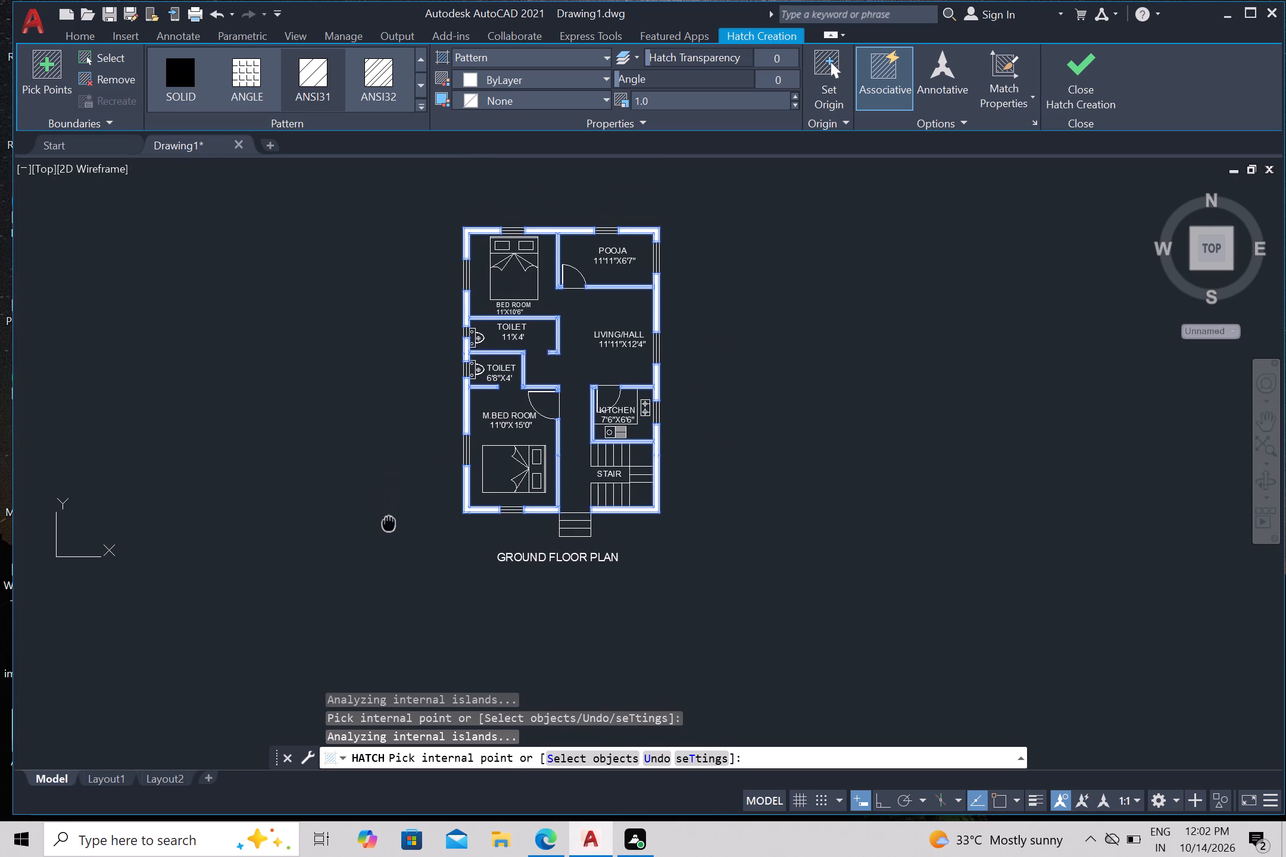
{"action": "middle_click_drag", "start_coordinate": [389, 522], "coordinate": [389, 523]}
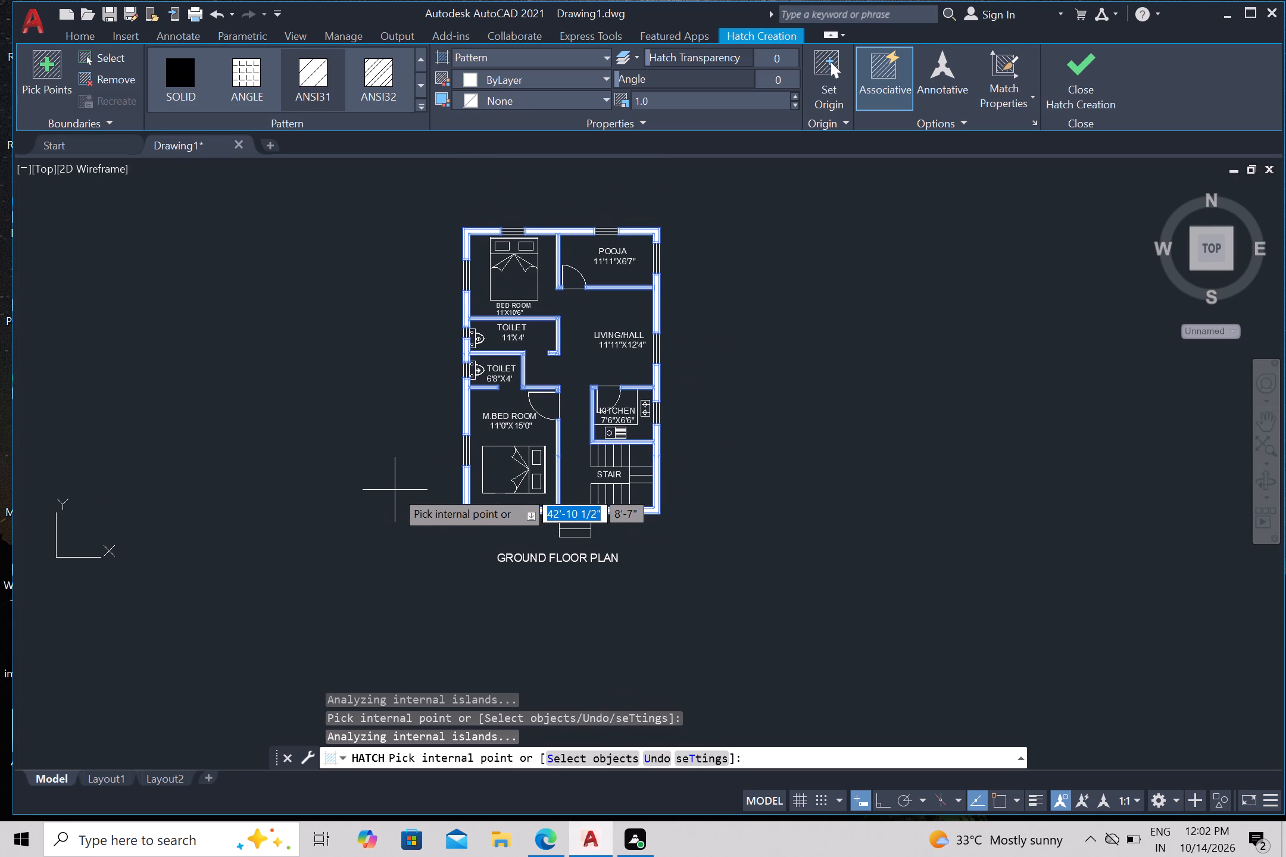
{"action": "key", "text": "Escape"}
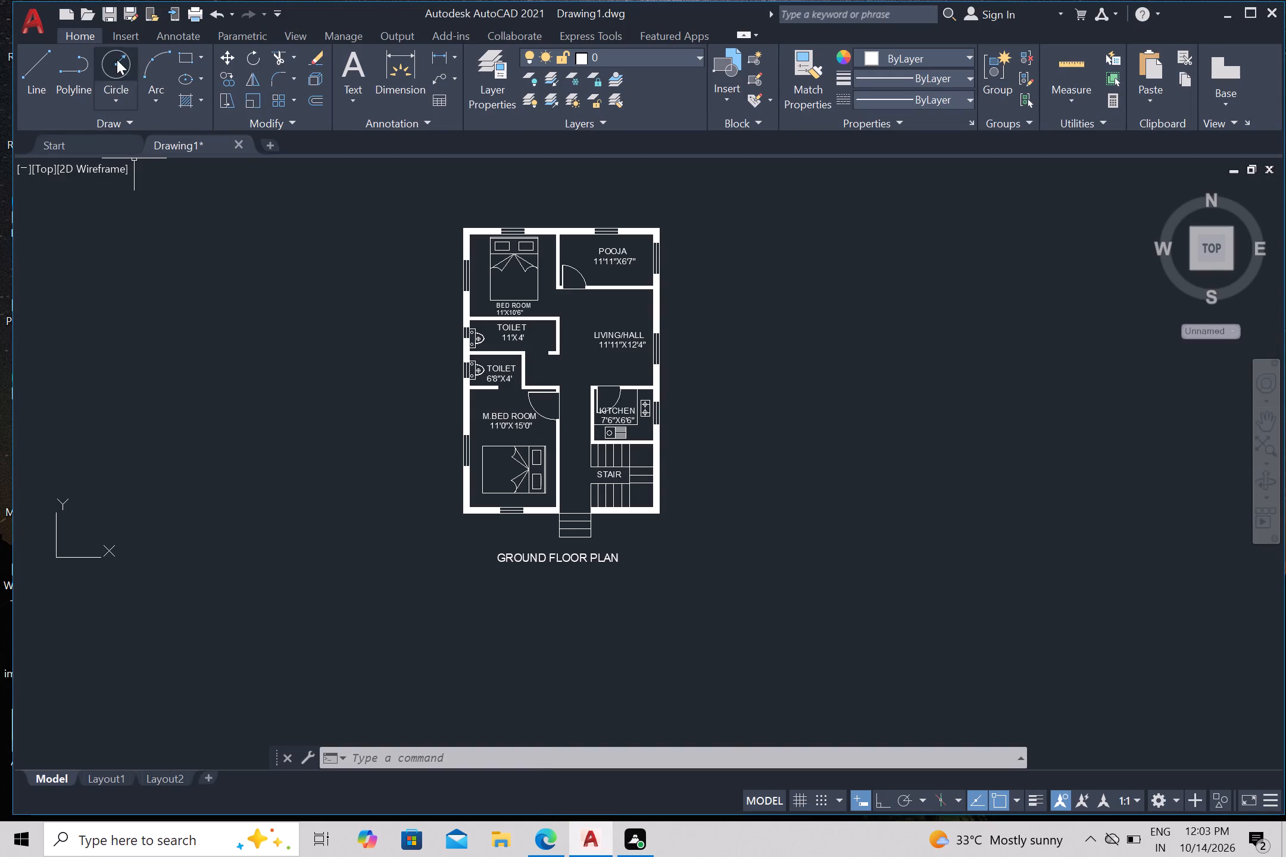
Save the drawing to the Desktop under the new name BUILDING4.
{"action": "left_click", "coordinate": [128, 7]}
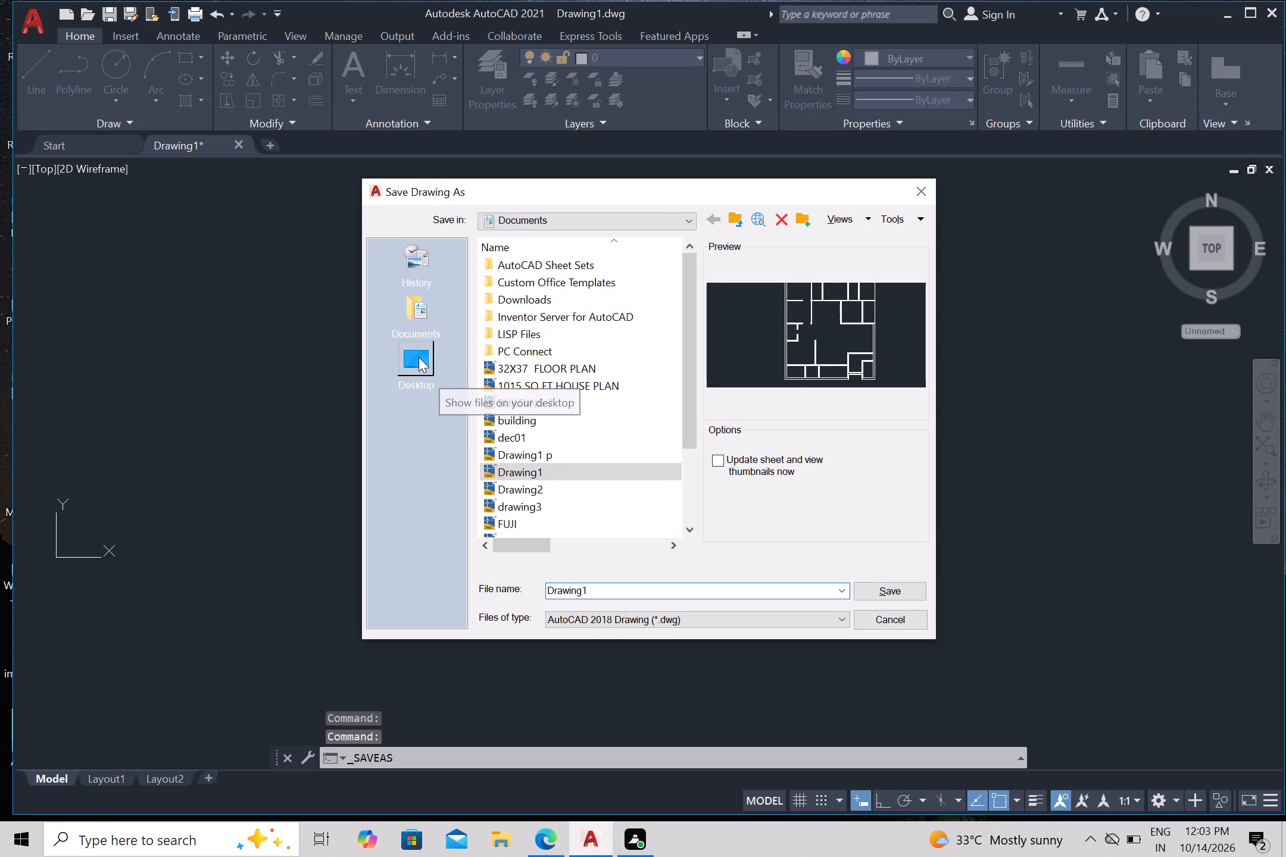
{"action": "left_click", "coordinate": [419, 357]}
{"action": "left_click", "coordinate": [597, 582]}
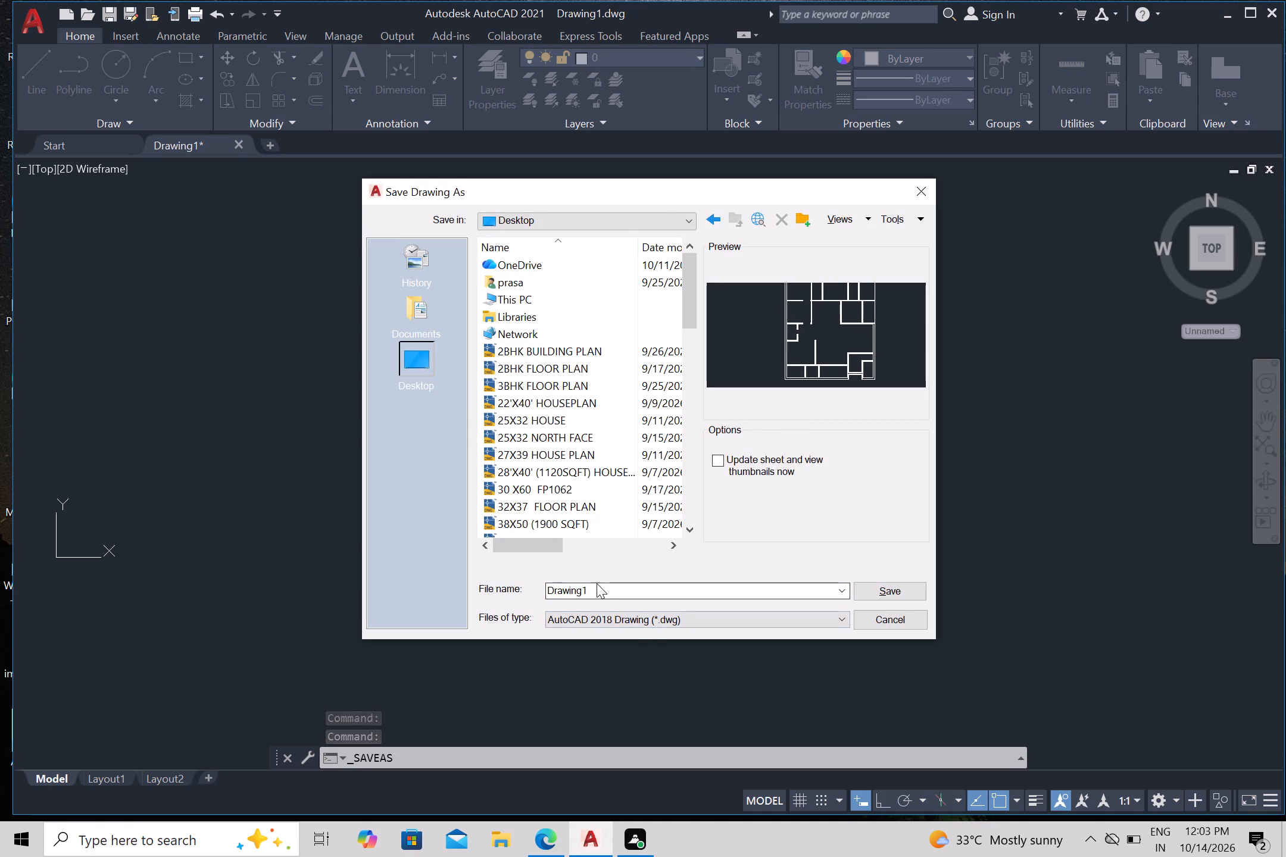
{"action": "left_click", "coordinate": [598, 589]}
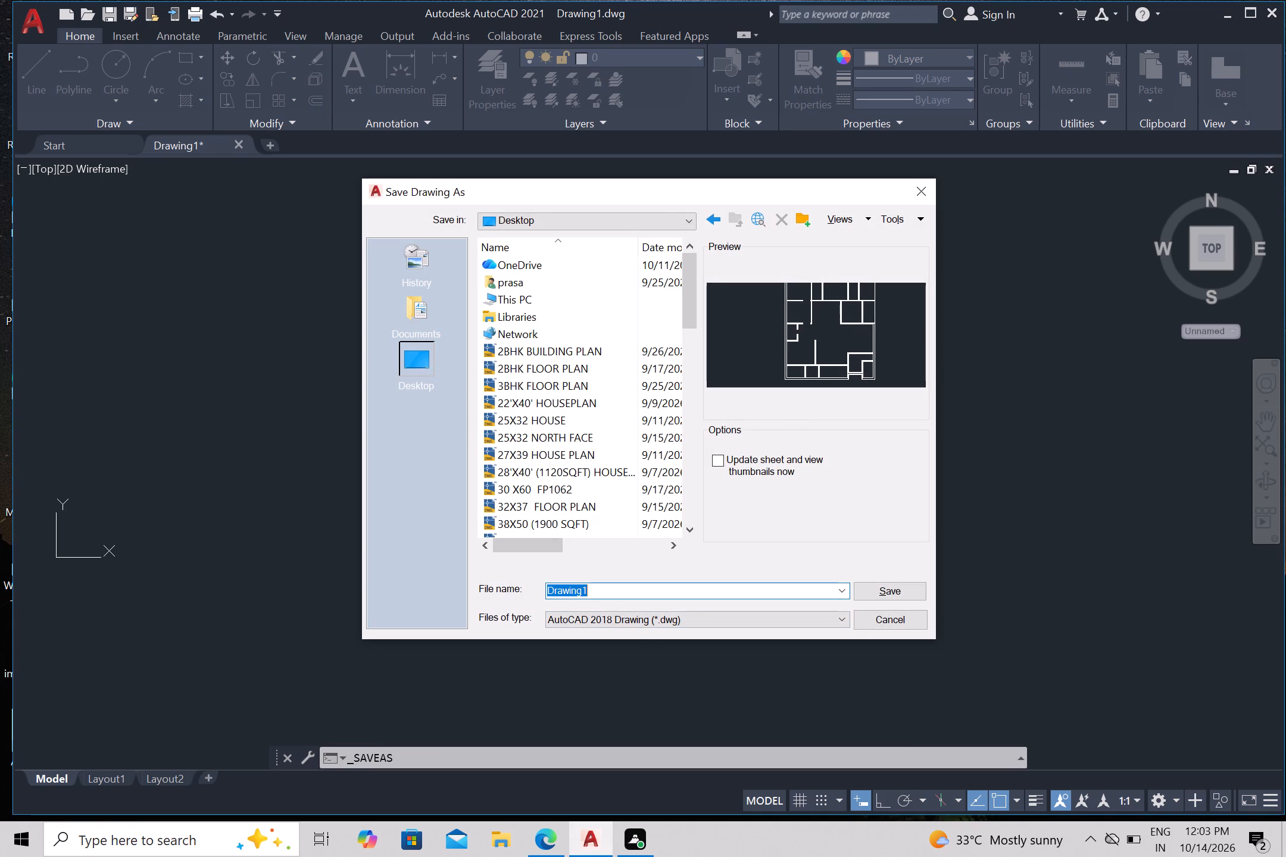
{"action": "key", "text": "BackSpace"}
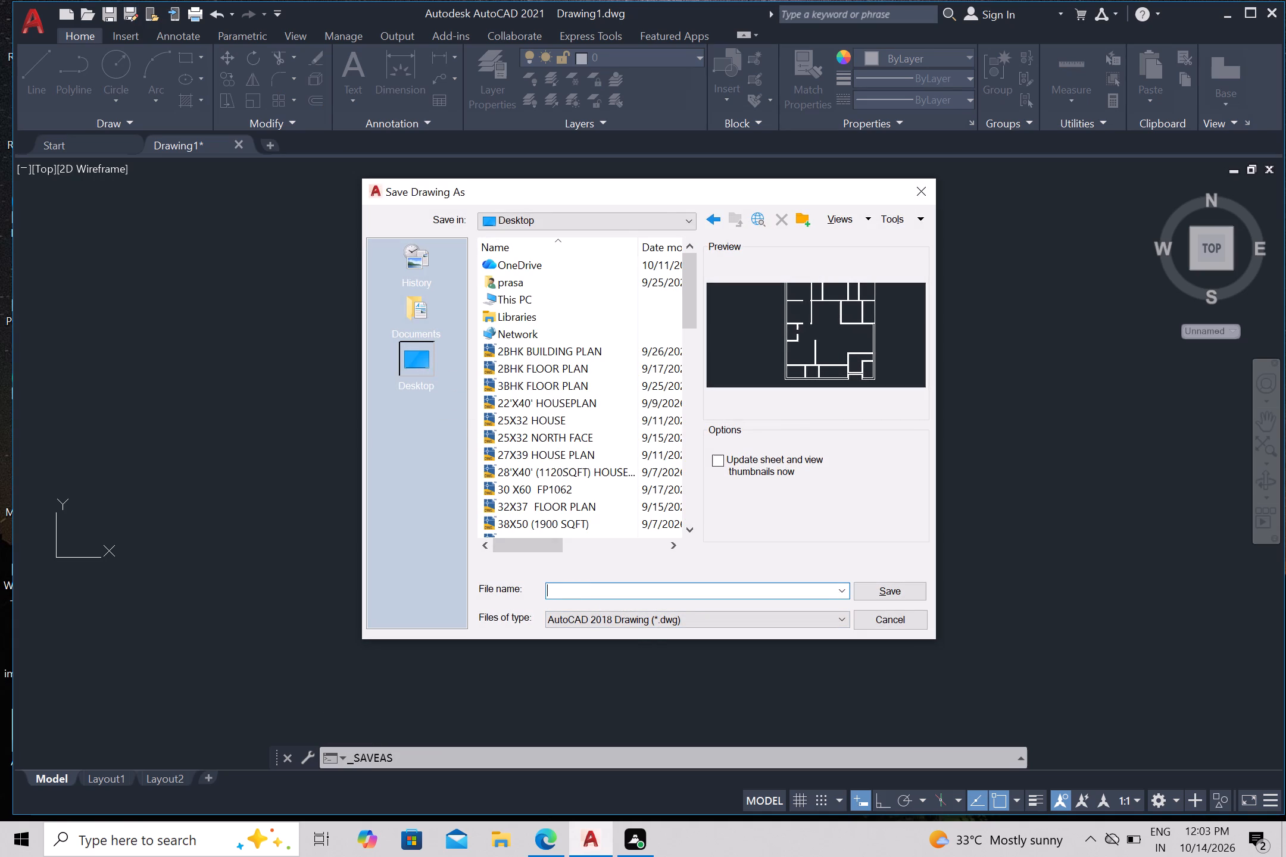
{"action": "type", "text": "BU"}
{"action": "key", "text": "i"}
{"action": "type", "text": "LDIN"}
{"action": "key", "text": "g"}
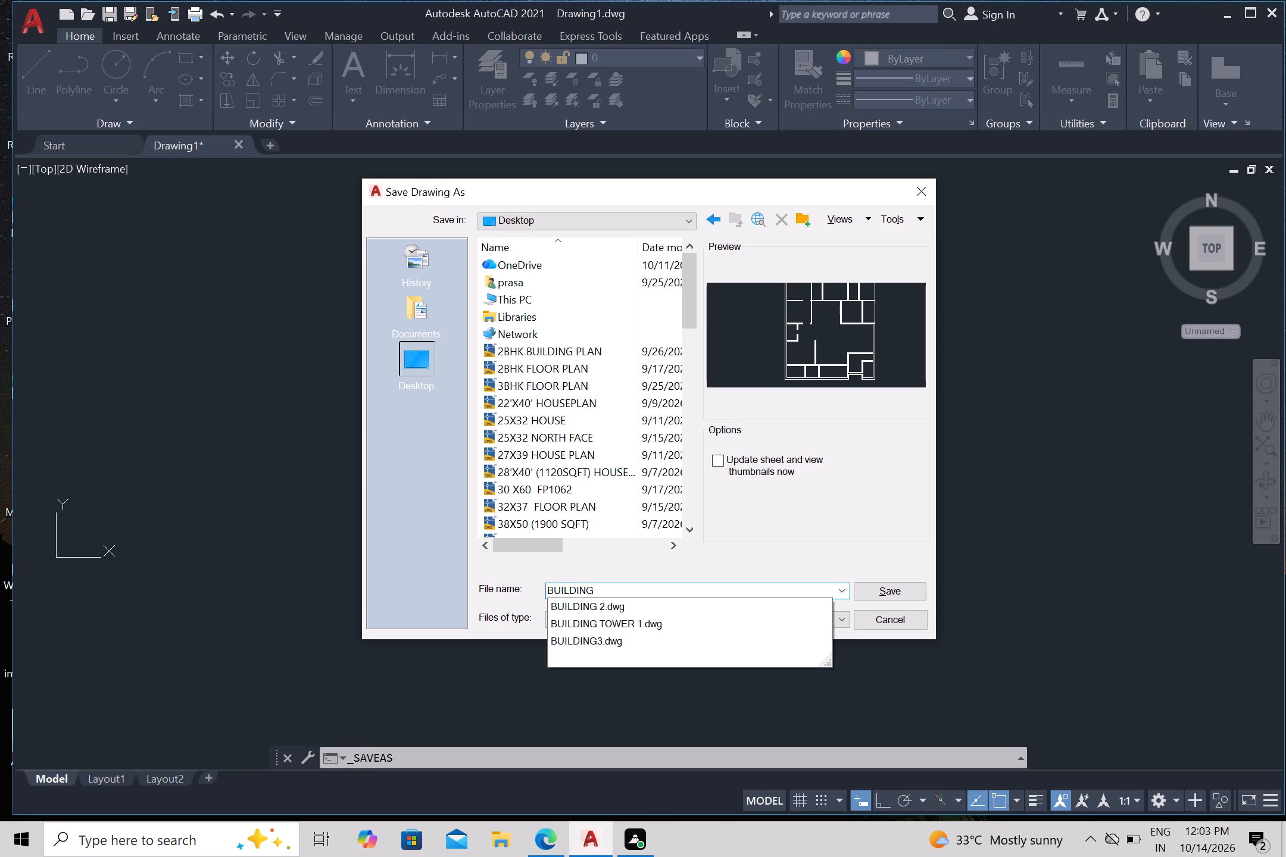
{"action": "key", "text": "4"}
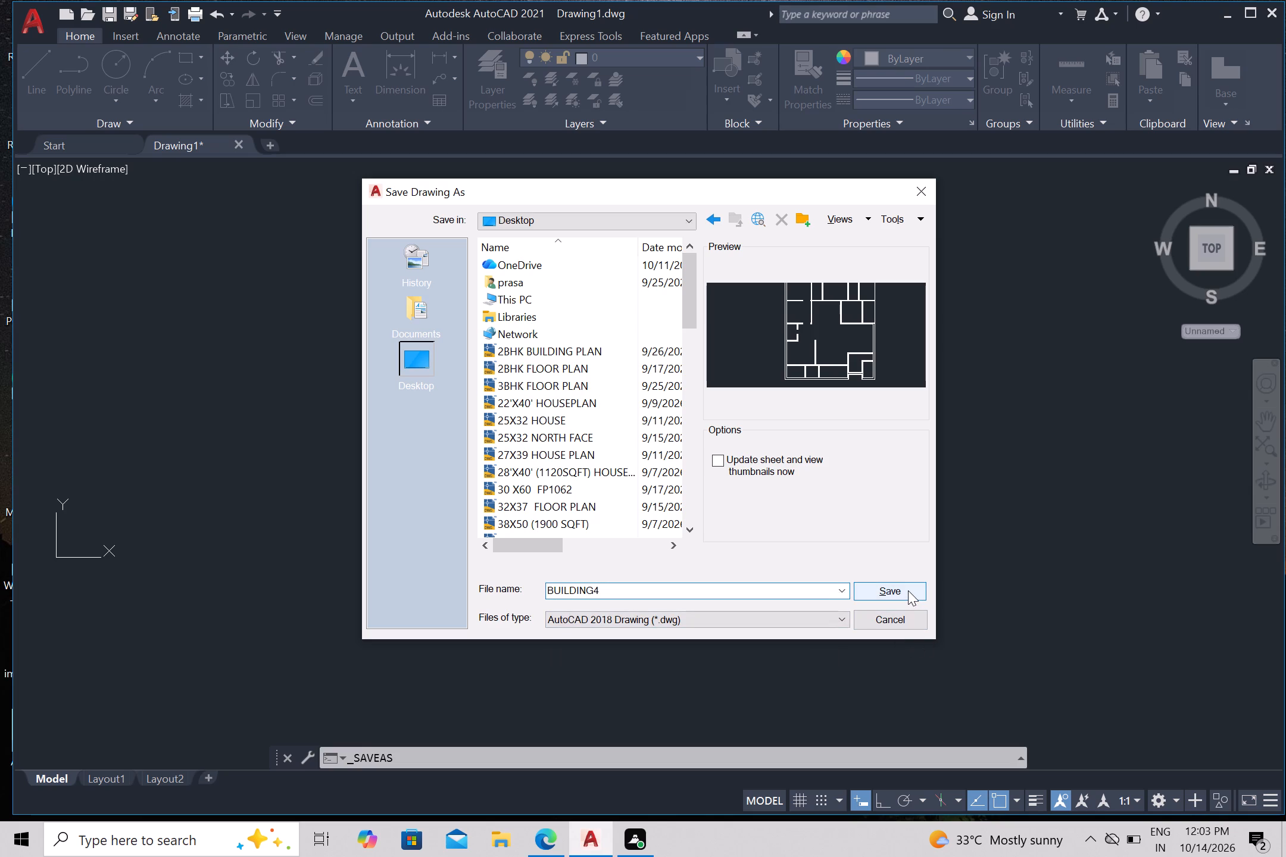
{"action": "left_click", "coordinate": [908, 590]}
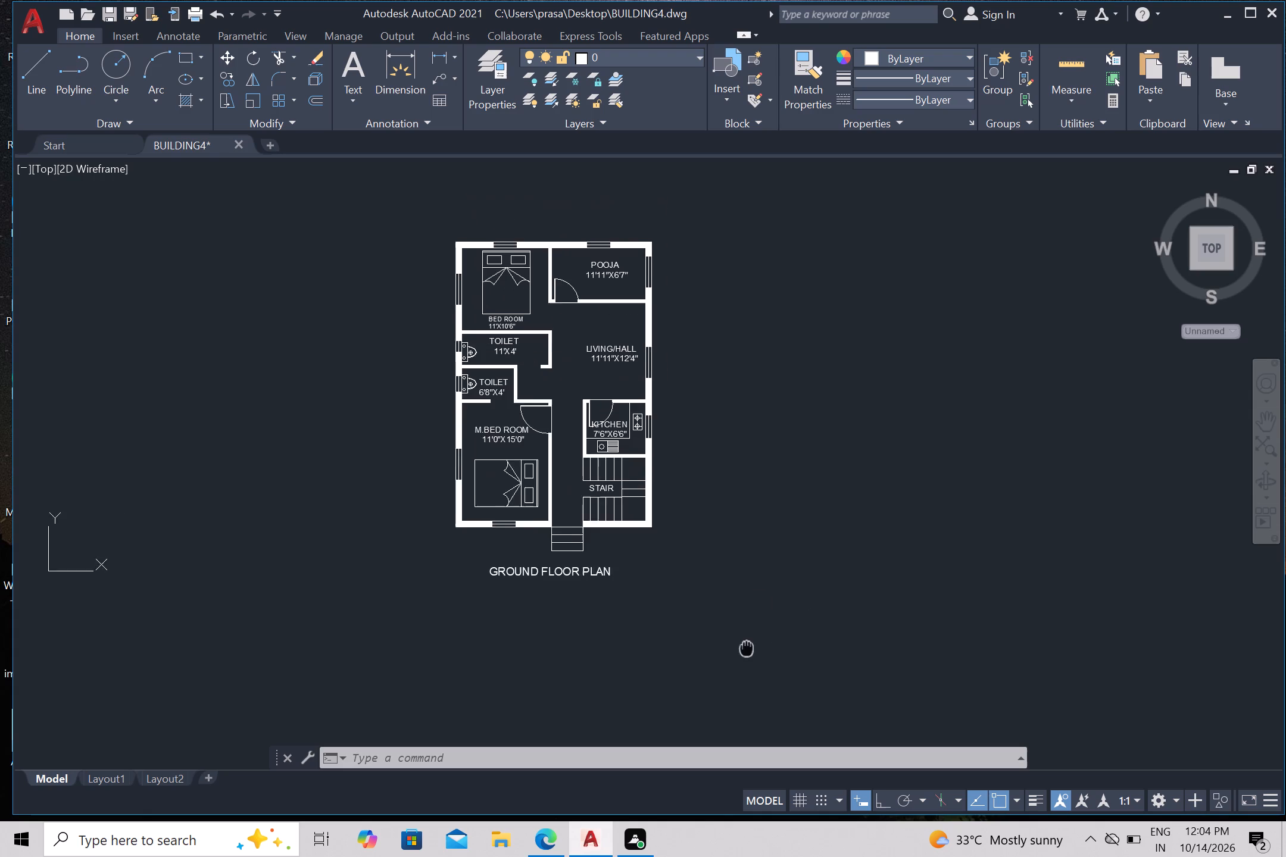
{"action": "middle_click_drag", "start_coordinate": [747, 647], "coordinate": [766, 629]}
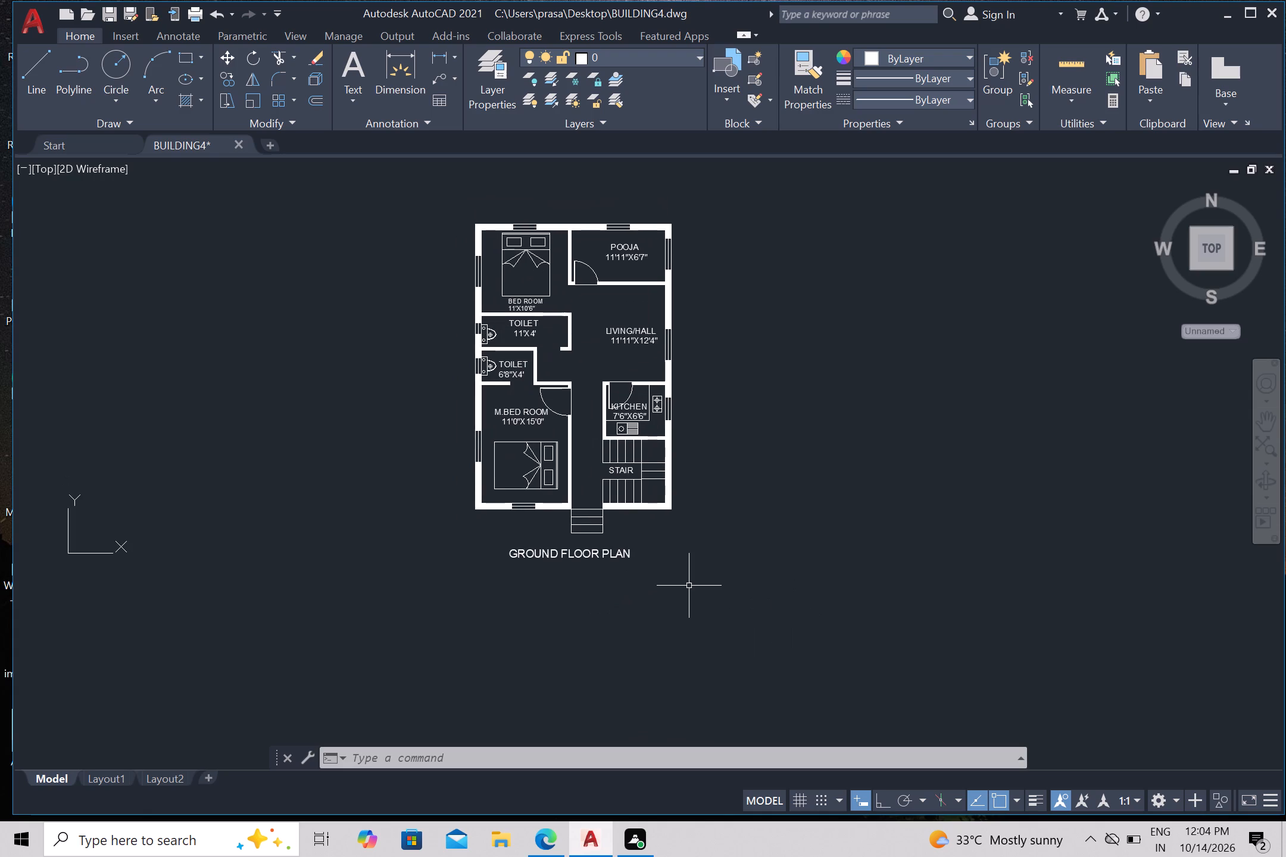